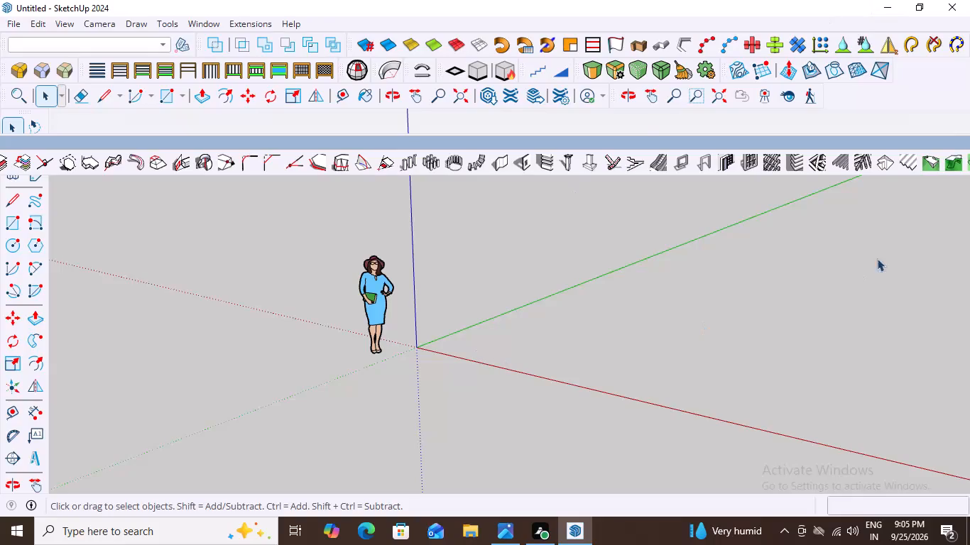
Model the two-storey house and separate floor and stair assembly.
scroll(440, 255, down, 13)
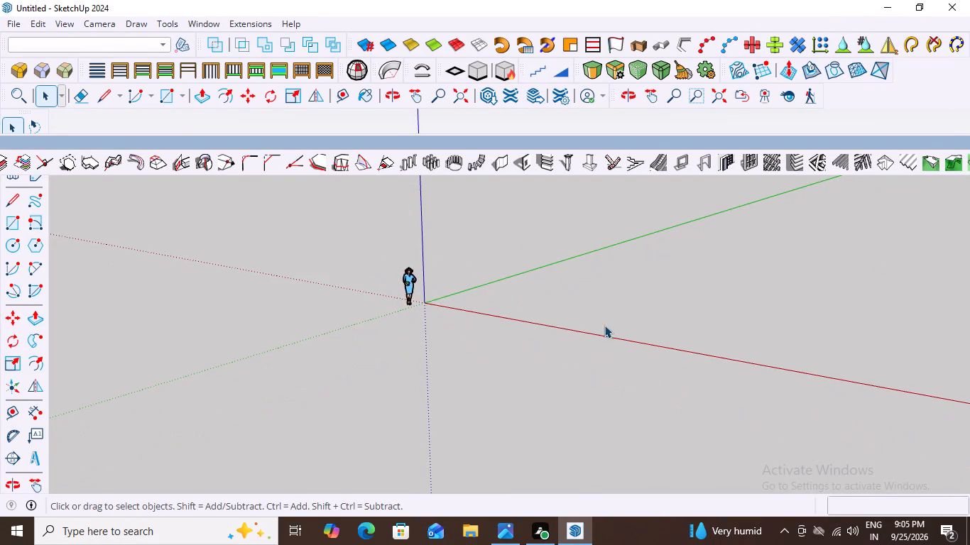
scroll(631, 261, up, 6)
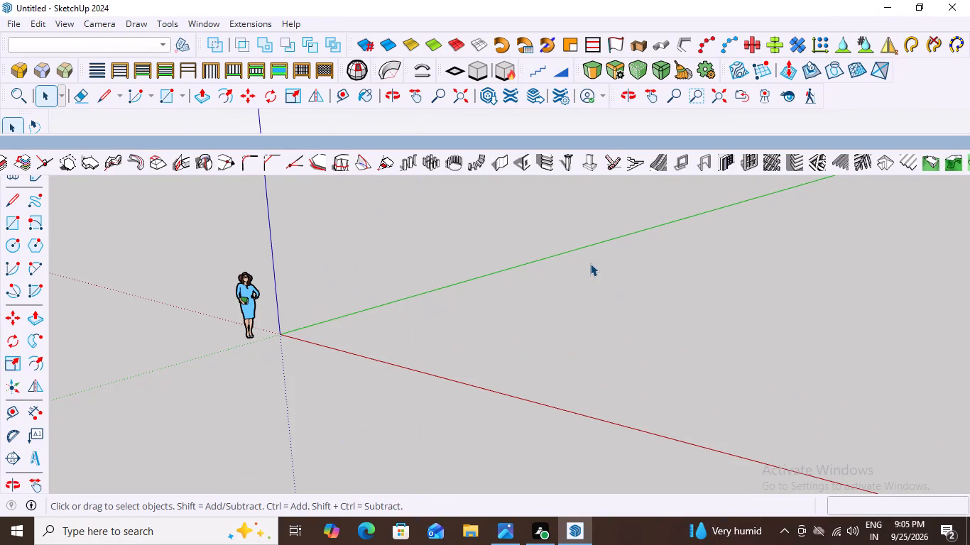
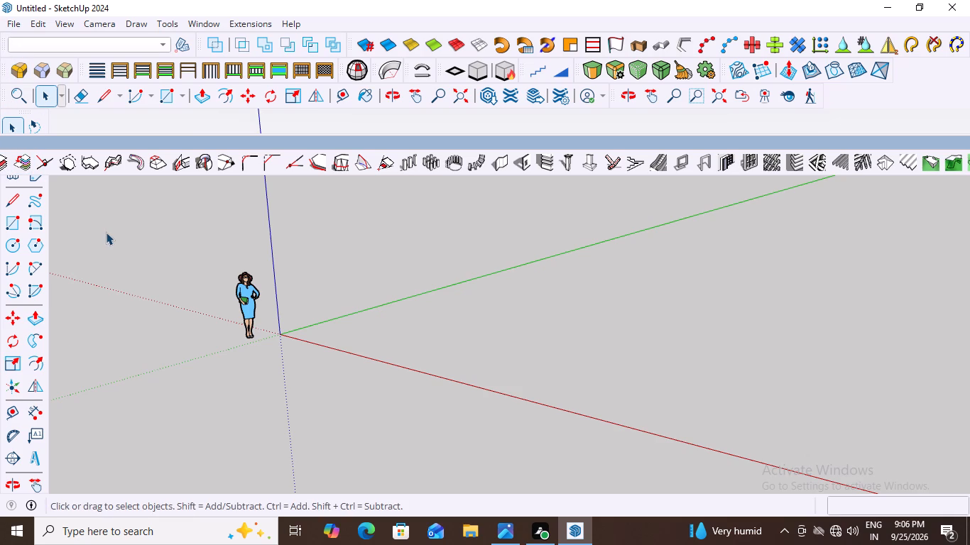
Place a construction guide parallel to the green axis, about 21' 3" away along the red axis.
scroll(545, 383, up, 1)
key(t)
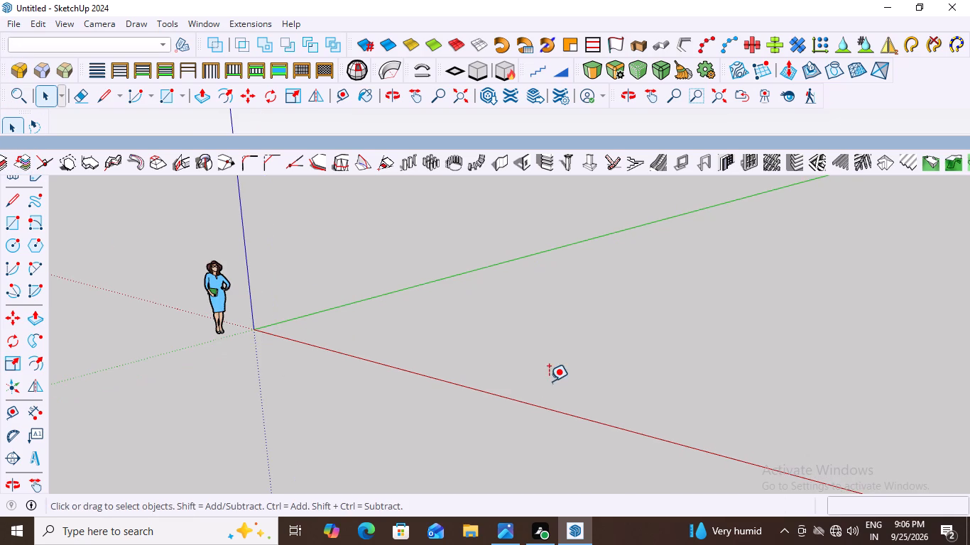
scroll(432, 367, down, 14)
scroll(753, 279, up, 4)
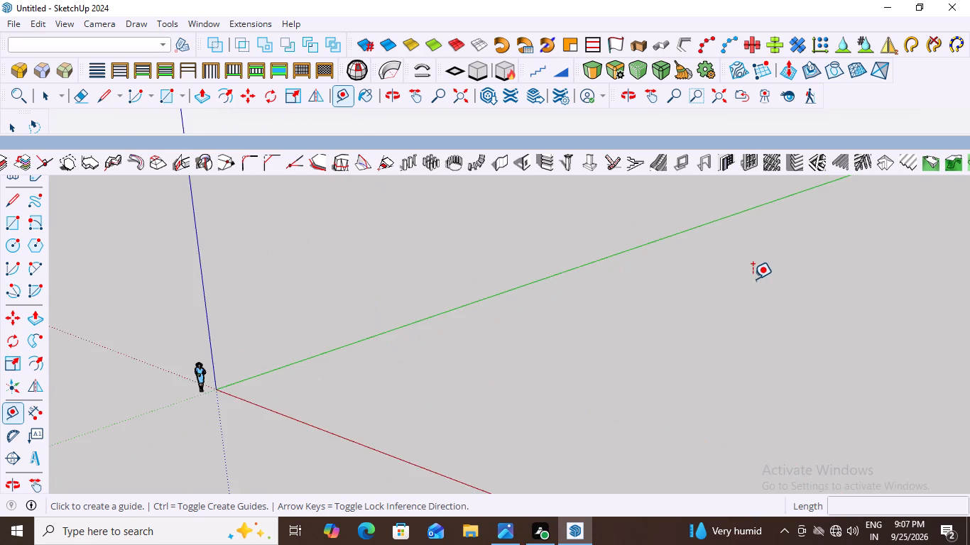
scroll(753, 279, up, 1)
click(418, 315)
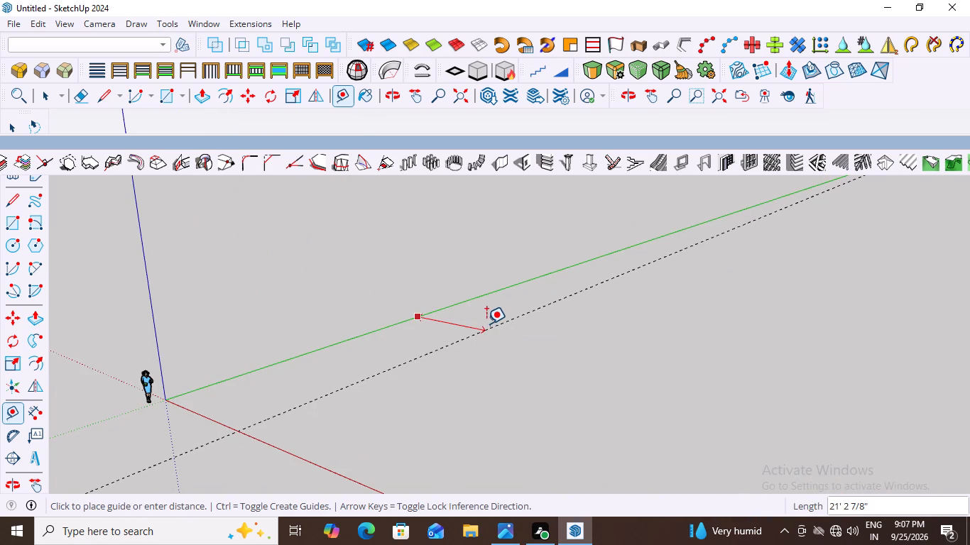
click(486, 324)
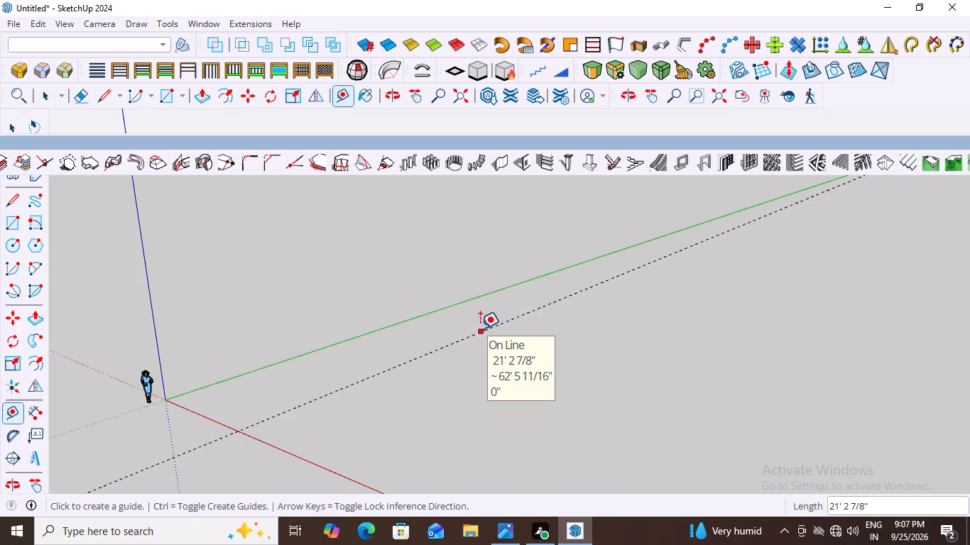
Add a second guide parallel to the first, offset 9" along the red direction away from the green axis.
click(480, 329)
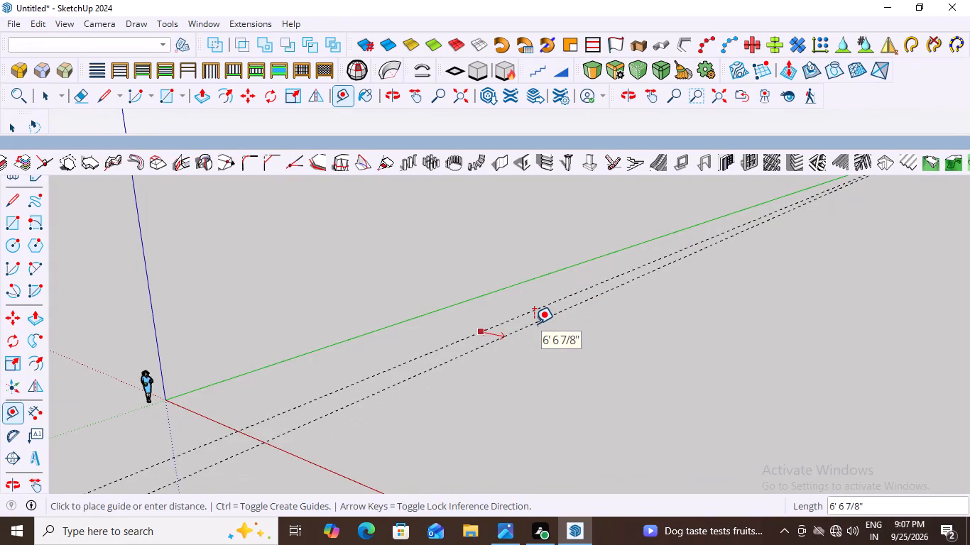
key(9)
key(shift+quotedbl)
key(Return)
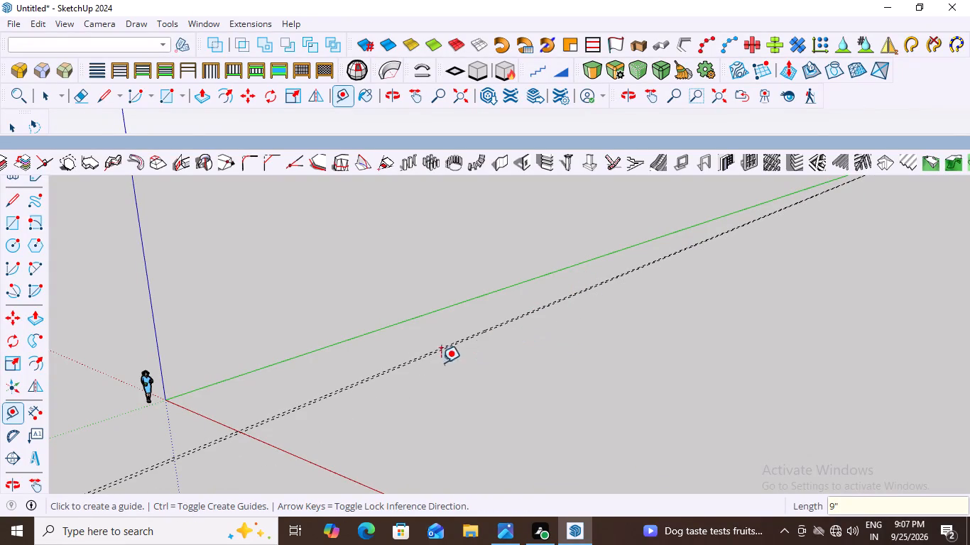
Delete the default scale figure standing near the origin.
scroll(415, 370, up, 5)
scroll(426, 357, down, 13)
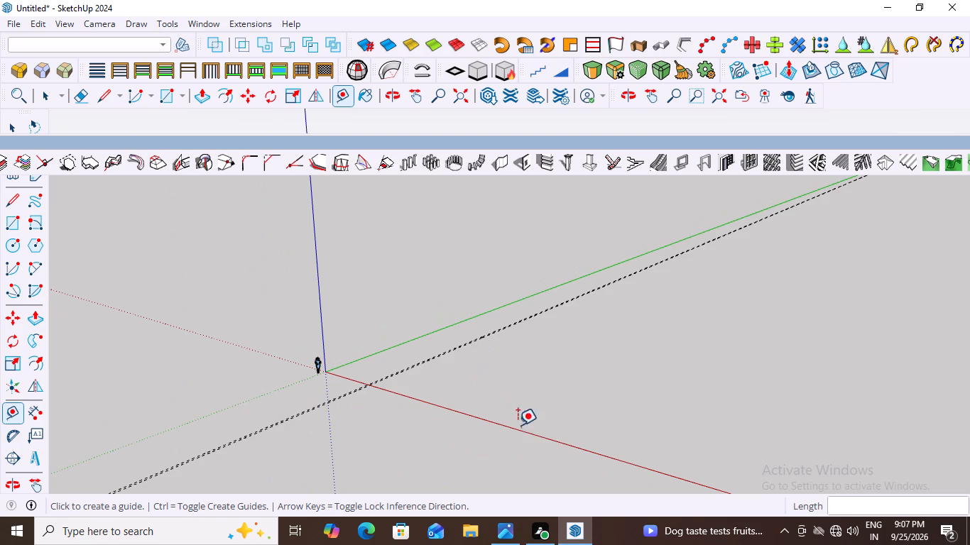
middle_drag(514, 394, 660, 436)
scroll(449, 337, up, 3)
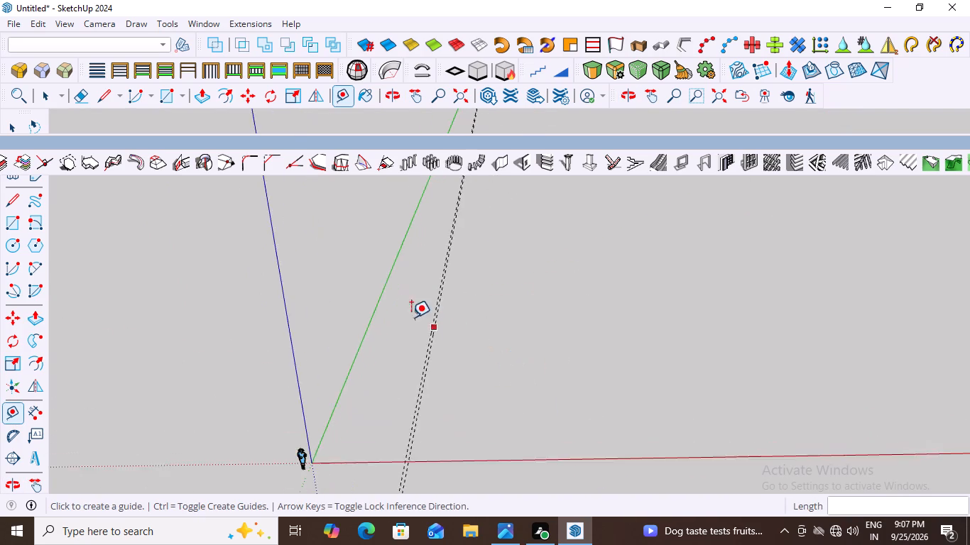
scroll(411, 317, up, 13)
scroll(485, 358, down, 20)
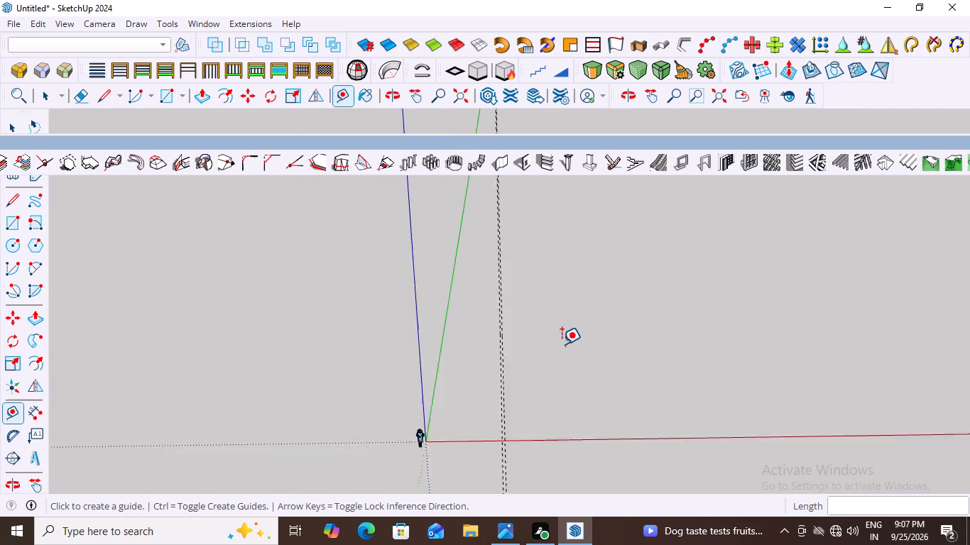
middle_click(640, 413)
middle_drag(495, 426, 550, 381)
middle_drag(533, 386, 469, 357)
scroll(469, 357, down, 1)
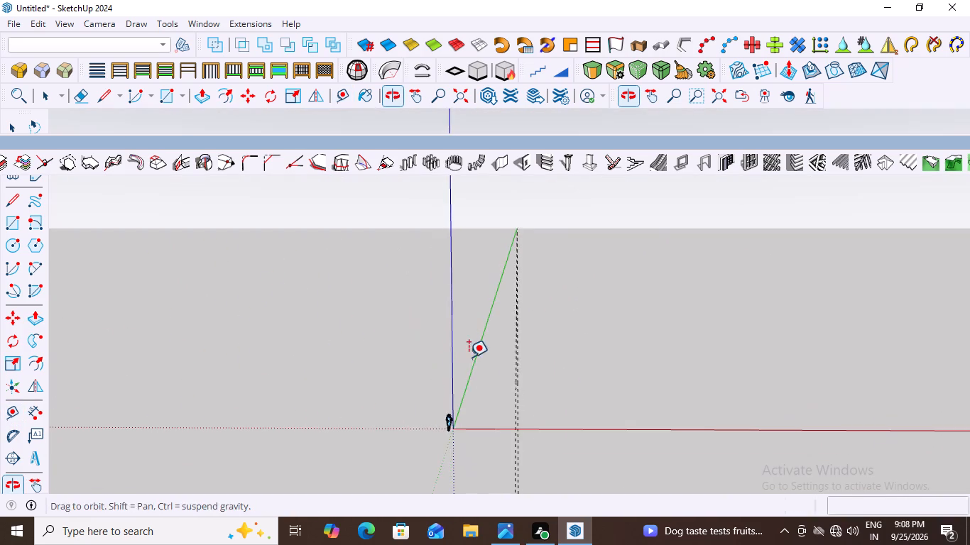
scroll(479, 408, up, 20)
scroll(479, 408, up, 4)
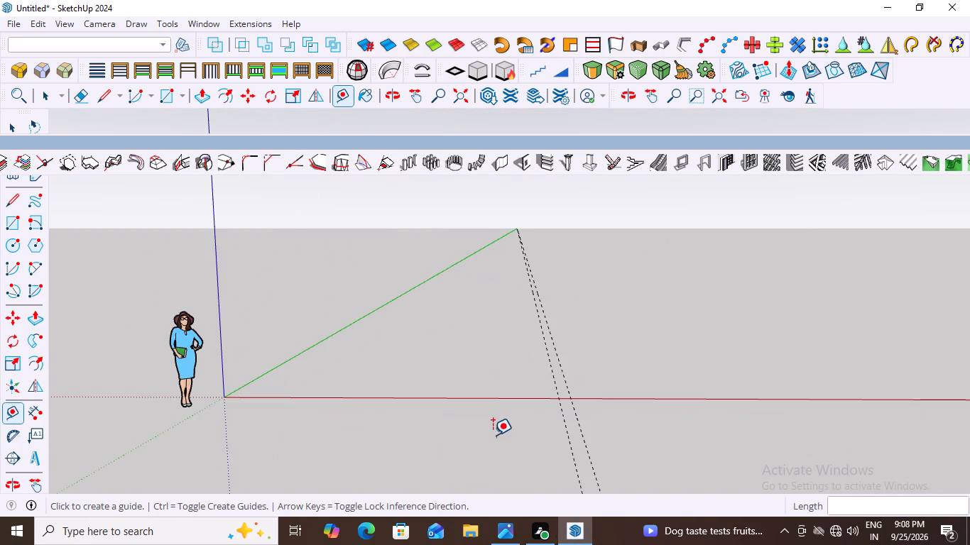
click(185, 368)
key(space)
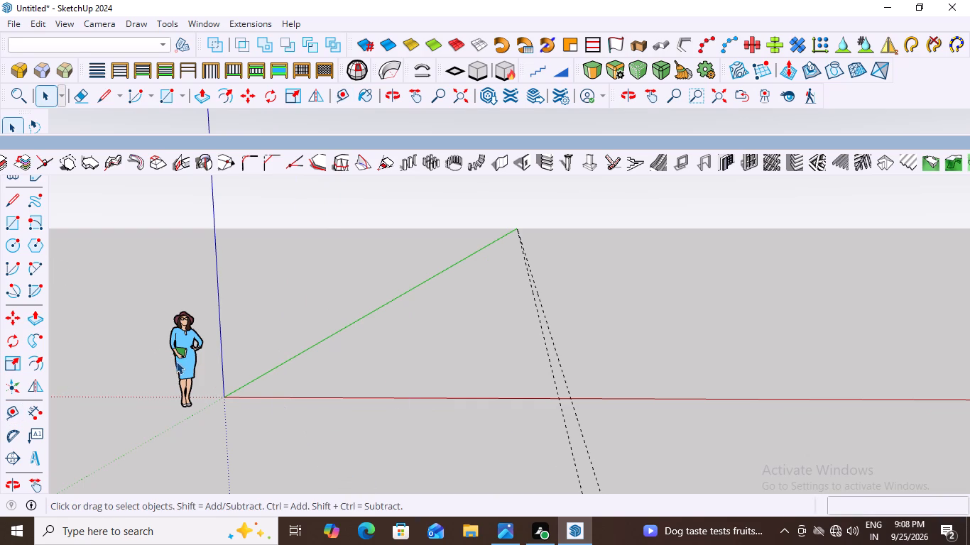
click(178, 360)
key(Delete)
Place a guide parallel to the red axis, about 45' 9" away along the green axis.
scroll(239, 309, down, 10)
middle_drag(310, 341, 335, 381)
scroll(287, 207, up, 5)
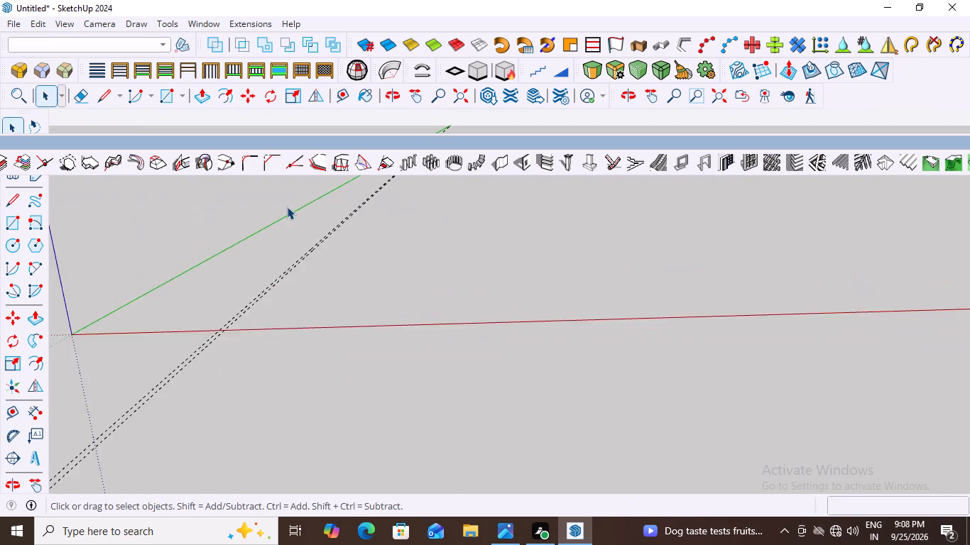
scroll(287, 207, up, 7)
scroll(287, 207, down, 11)
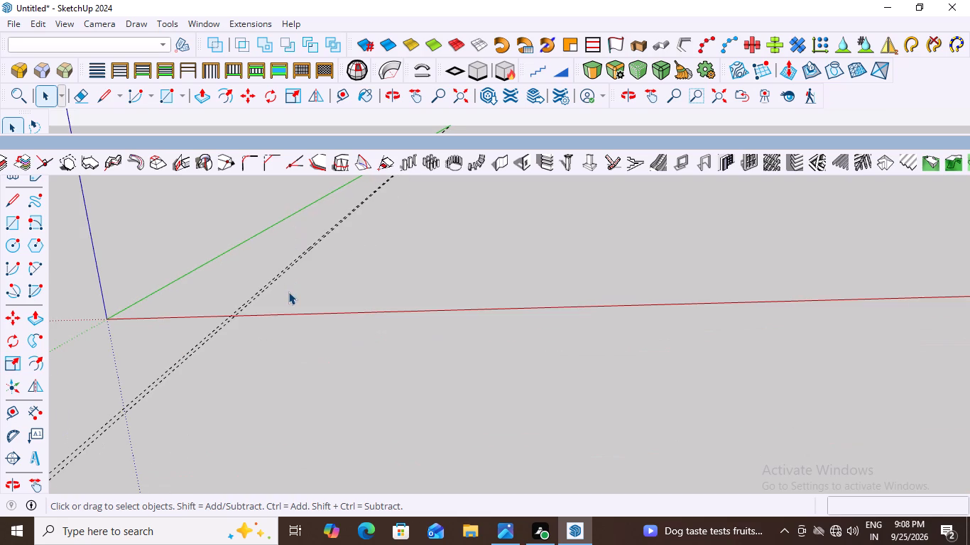
key(t)
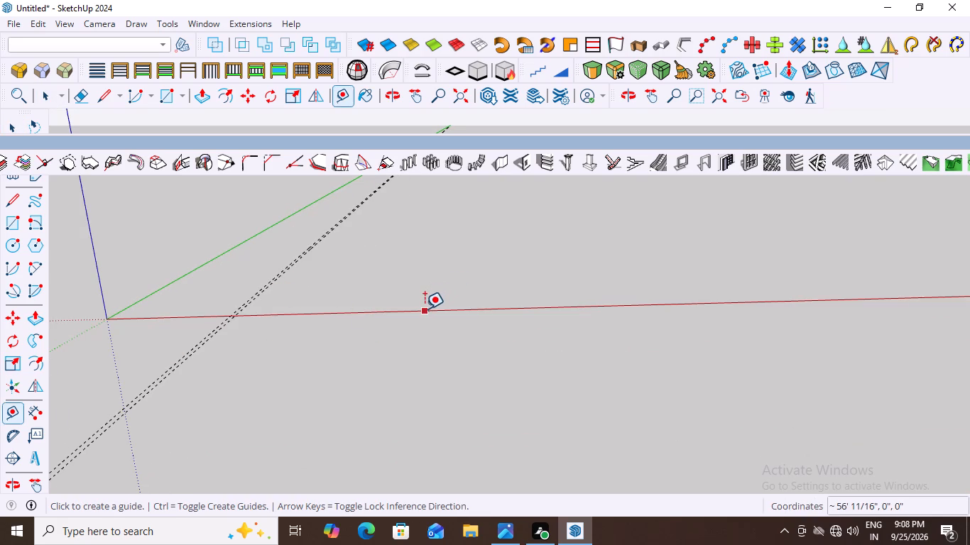
click(425, 309)
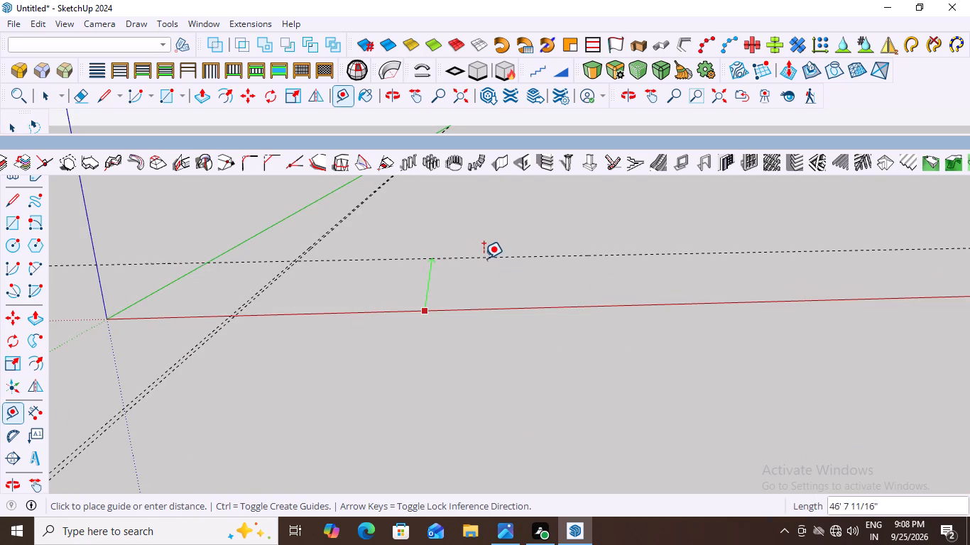
click(484, 258)
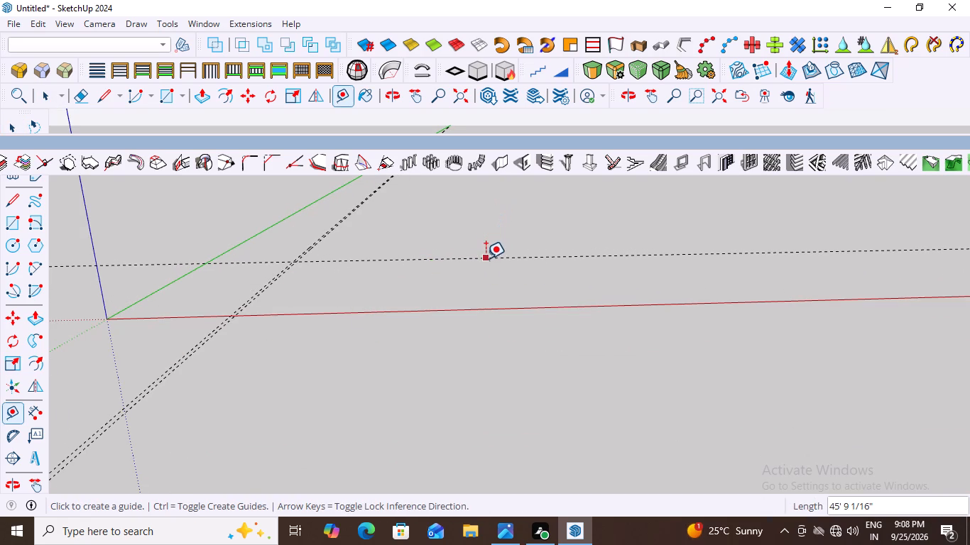
Add a guide 9" beyond the one parallel to the red axis, offset along the green direction.
click(484, 255)
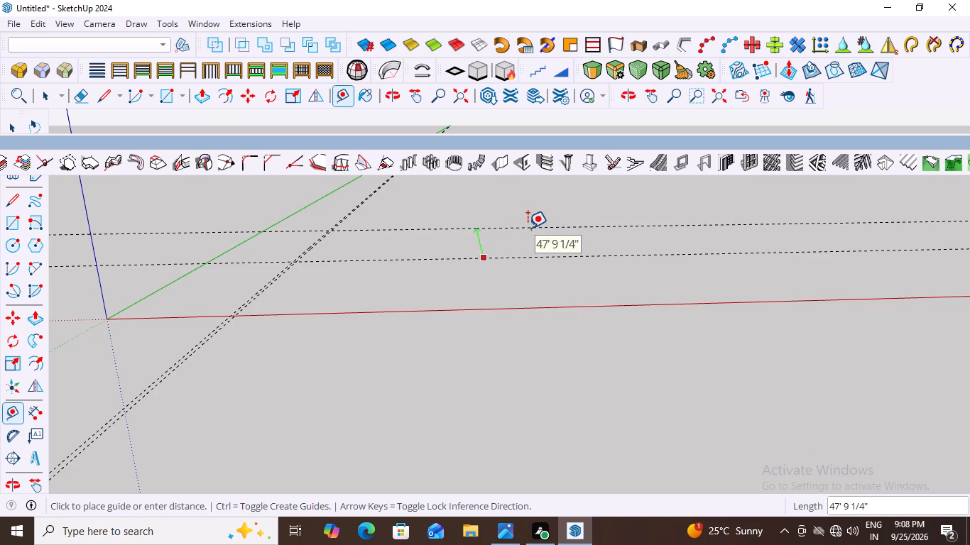
key(9)
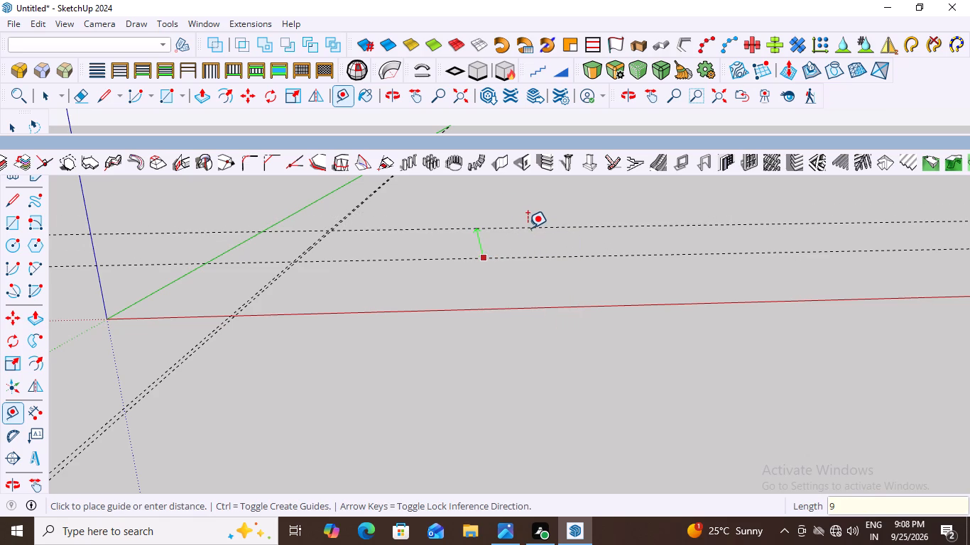
key(shift+quotedbl)
key(Return)
Start a new guide offset in the red direction from the 9" guide pair's line farther from the green axis.
middle_drag(484, 288, 538, 415)
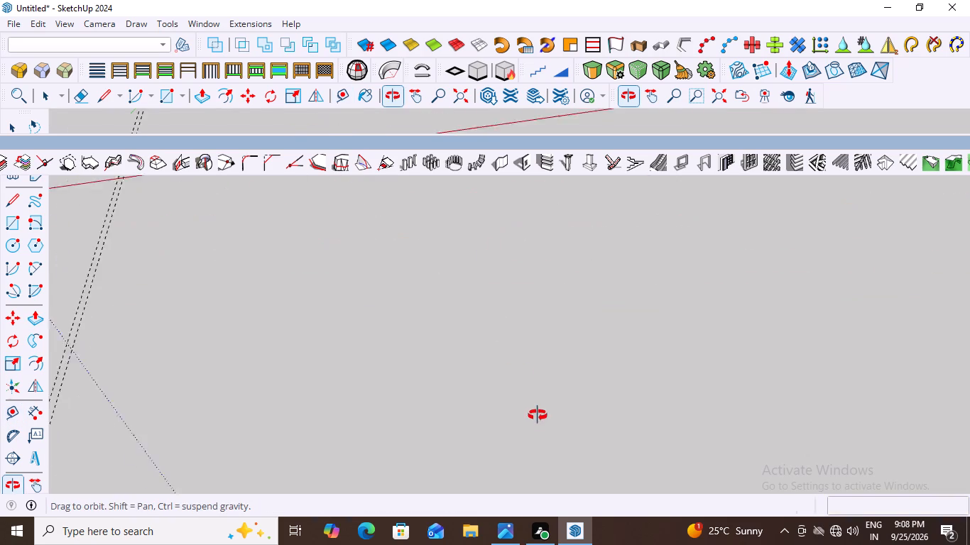
middle_drag(538, 415, 541, 422)
scroll(541, 422, down, 19)
scroll(550, 270, up, 9)
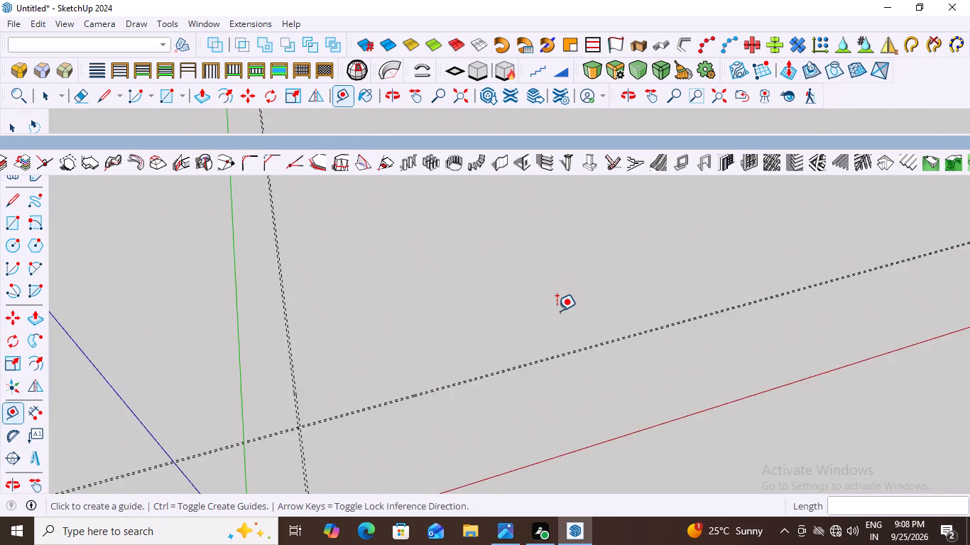
scroll(557, 311, up, 6)
scroll(538, 322, down, 5)
scroll(305, 433, up, 9)
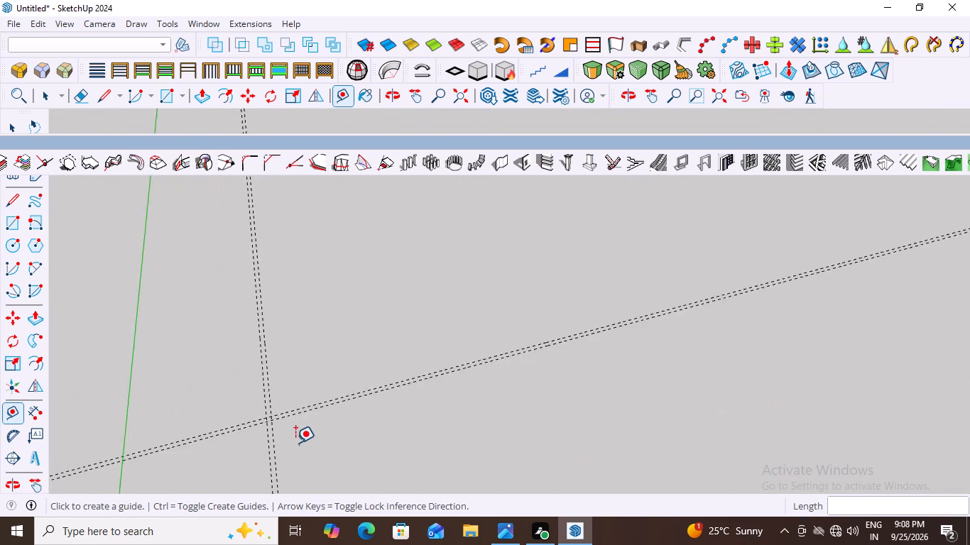
scroll(295, 443, up, 6)
scroll(244, 373, up, 5)
scroll(244, 373, down, 8)
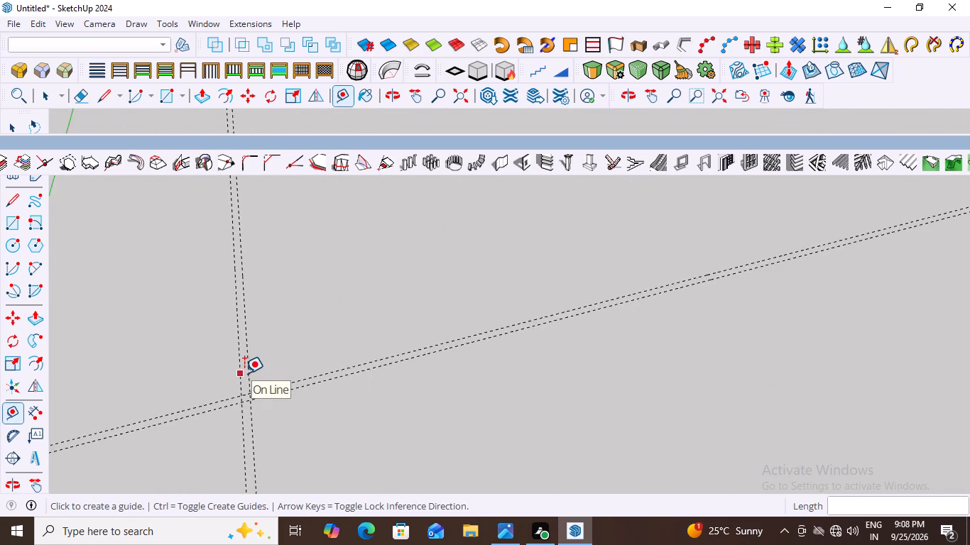
scroll(244, 373, down, 10)
middle_drag(364, 406, 285, 369)
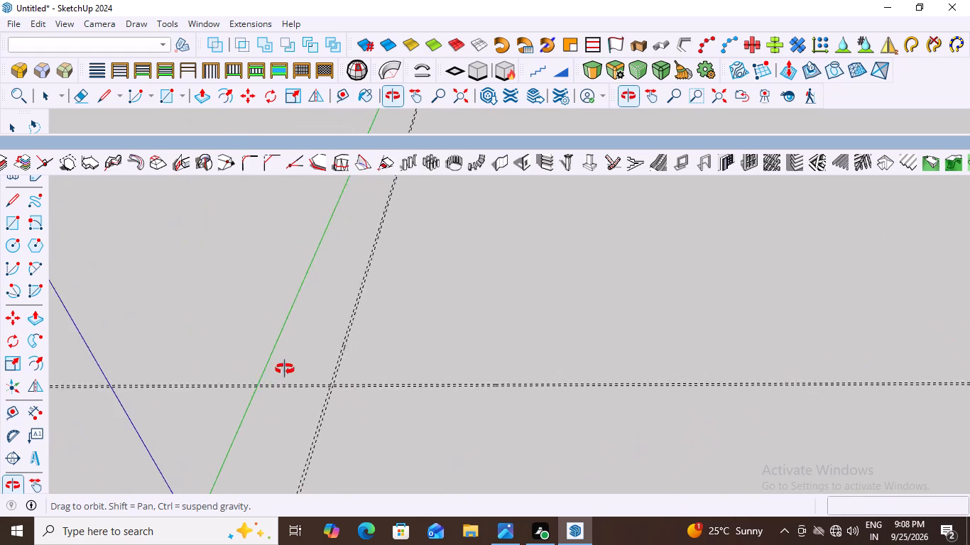
middle_drag(285, 369, 317, 359)
scroll(278, 453, up, 8)
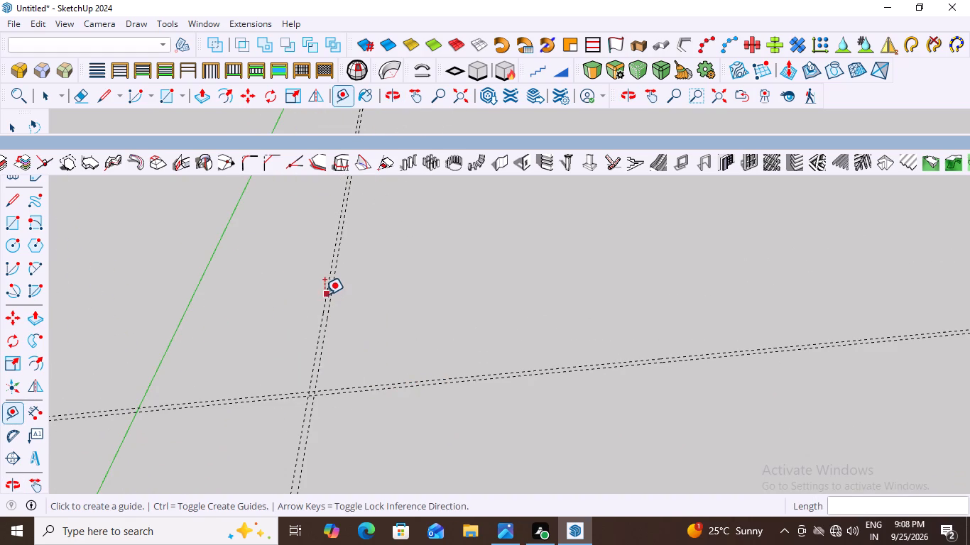
click(328, 299)
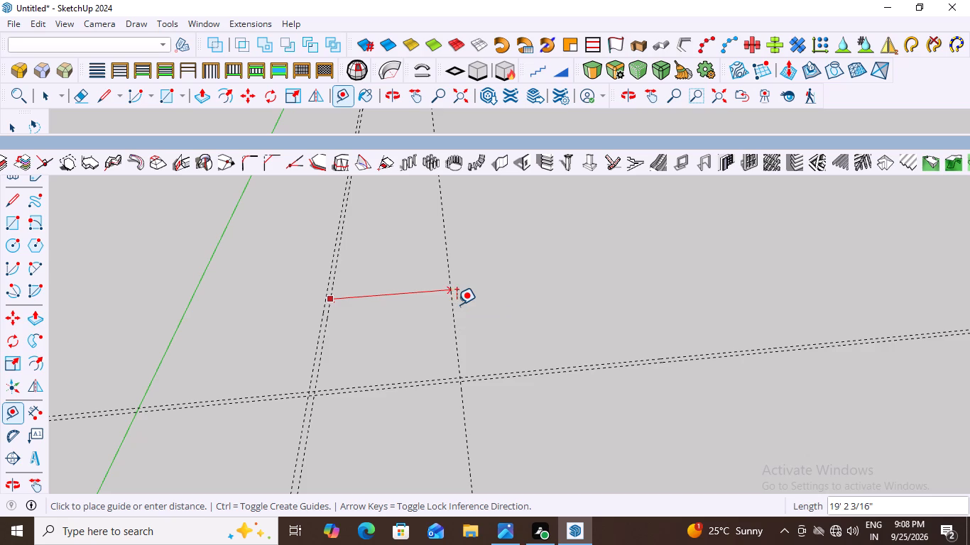
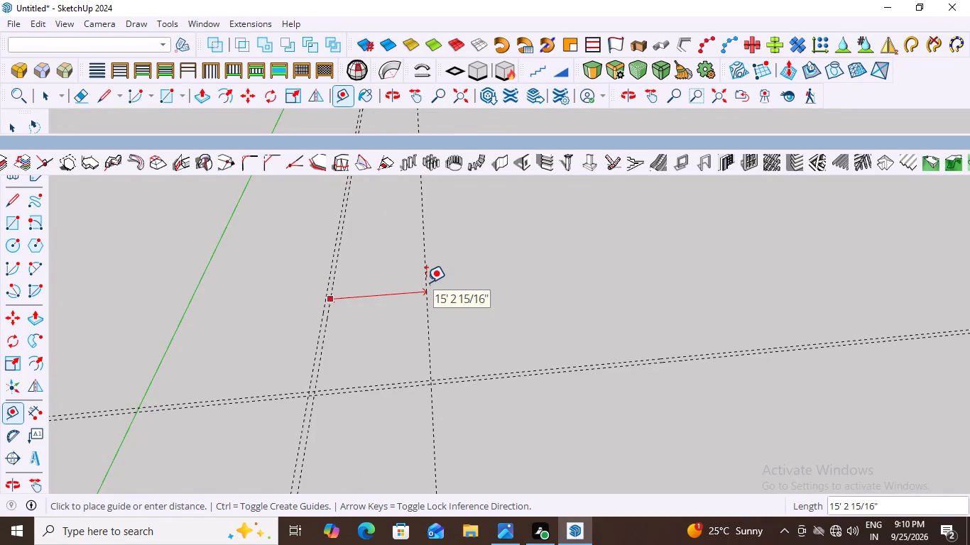
Place the pending guide 12' in the red direction from the 9" guide pair nearest the green axis.
text(12)
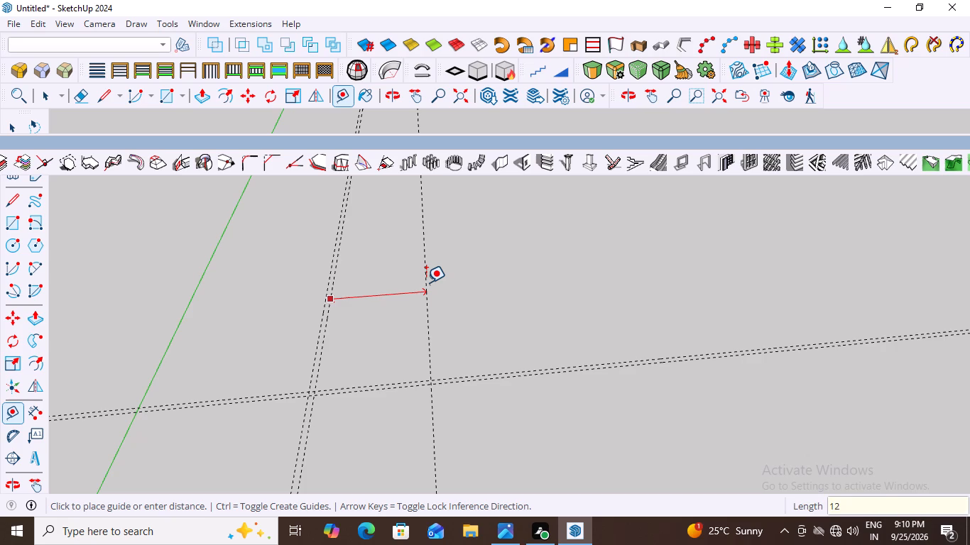
key(apostrophe)
key(Return)
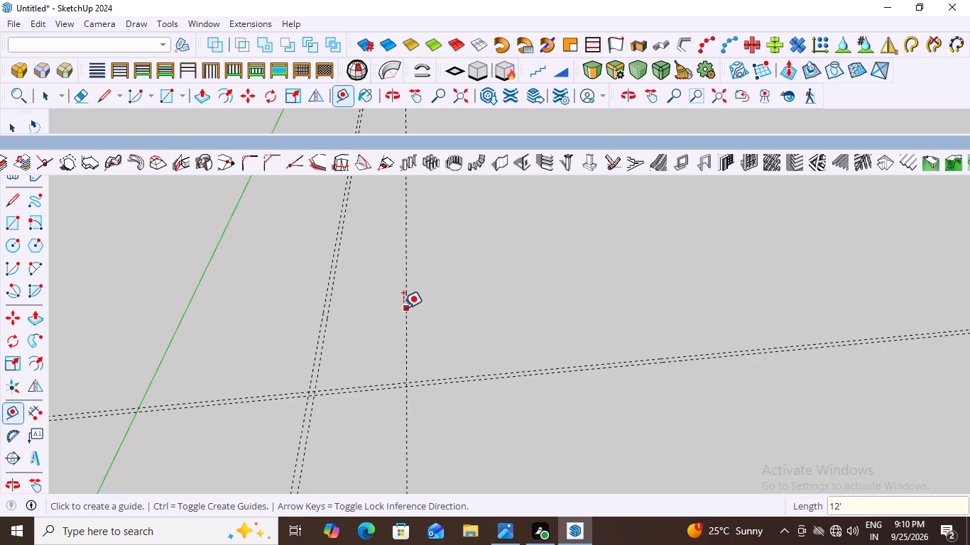
Add a guide 9" beyond the new 12' guide, offset in the red direction.
click(403, 308)
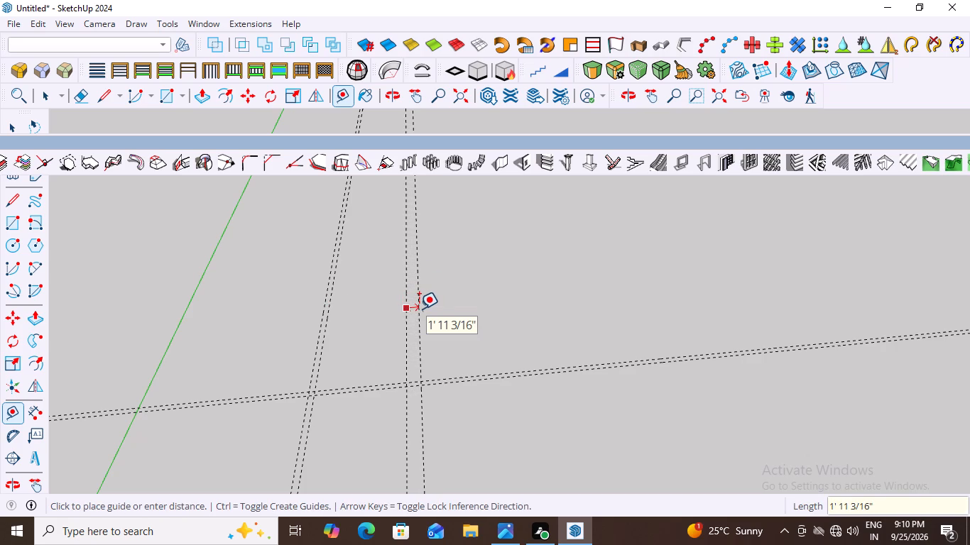
key(9)
key(shift+quotedbl)
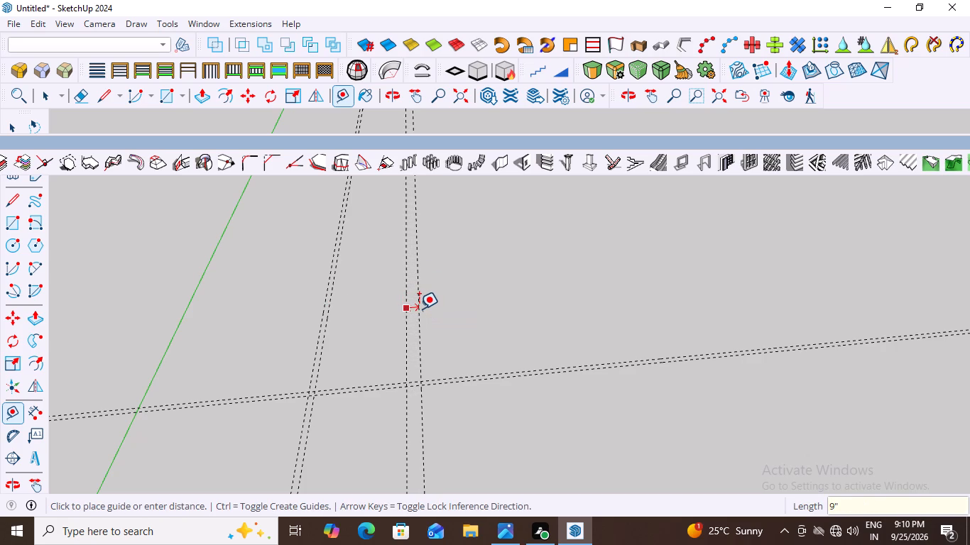
key(Return)
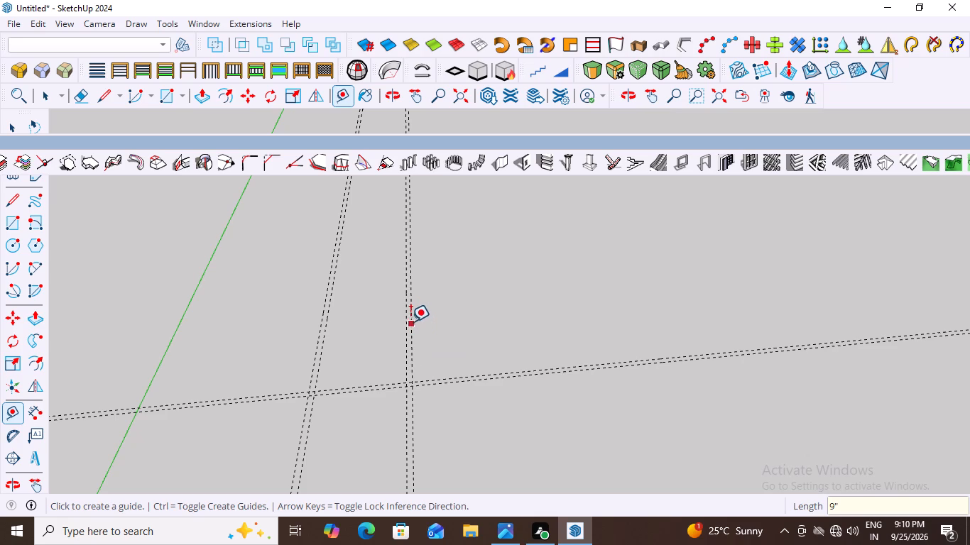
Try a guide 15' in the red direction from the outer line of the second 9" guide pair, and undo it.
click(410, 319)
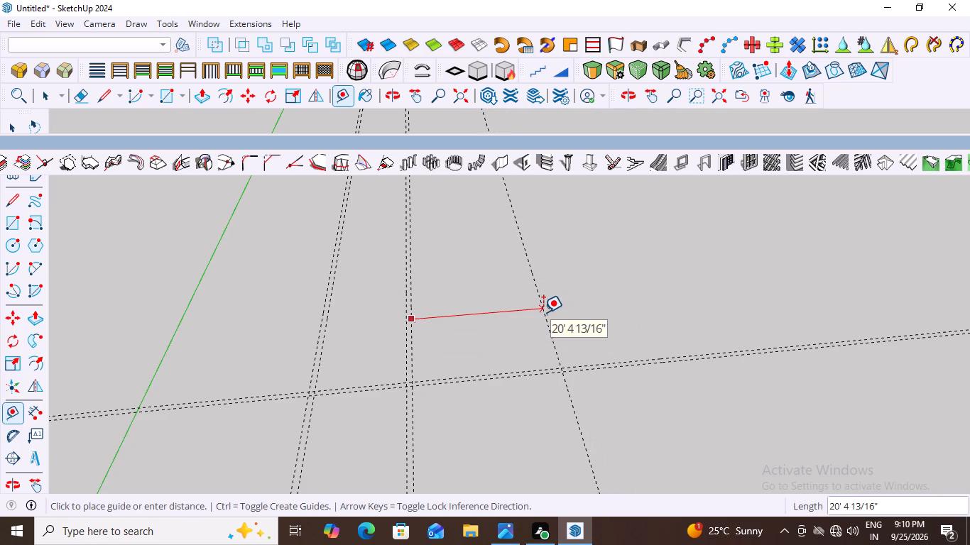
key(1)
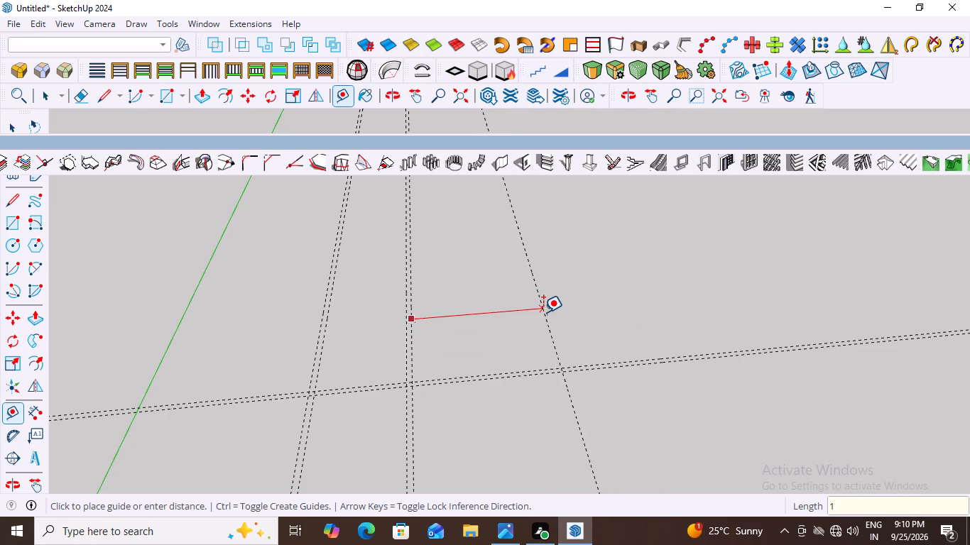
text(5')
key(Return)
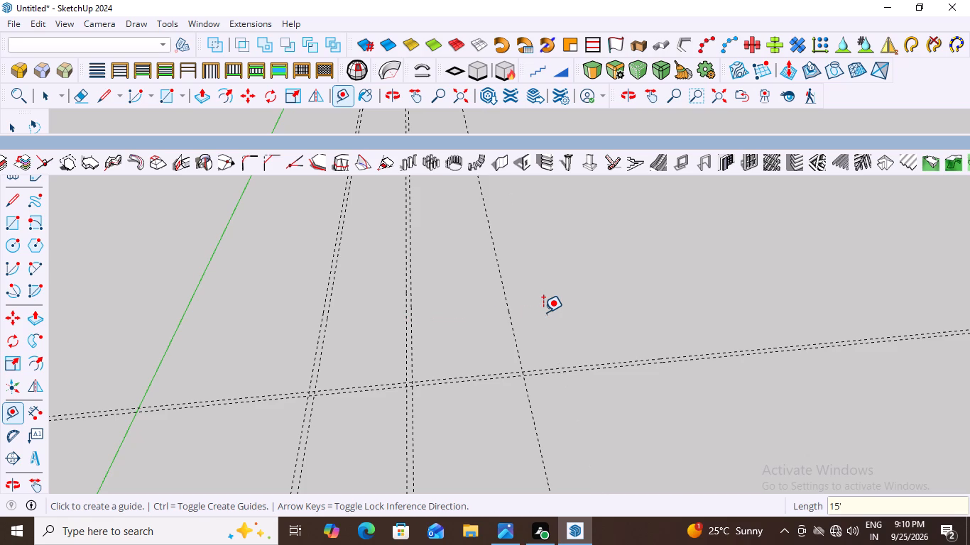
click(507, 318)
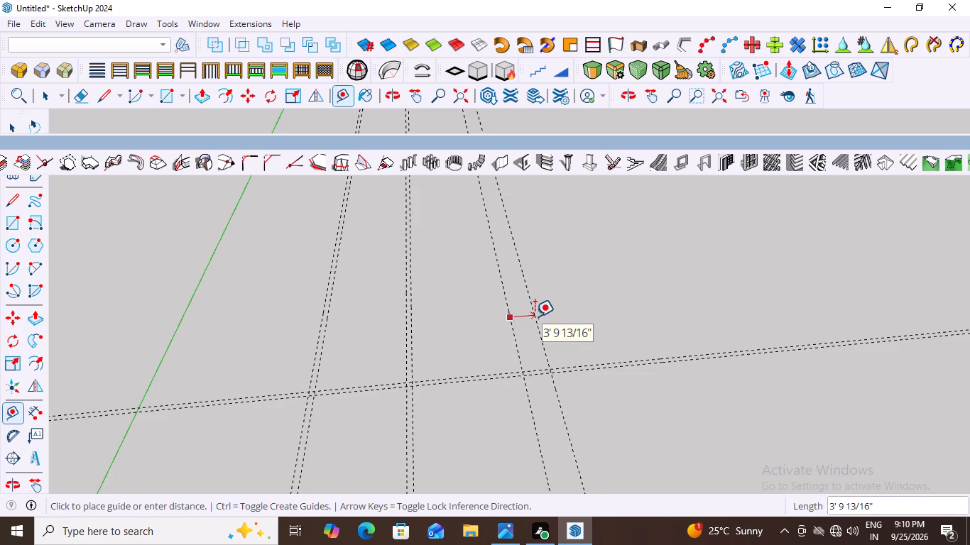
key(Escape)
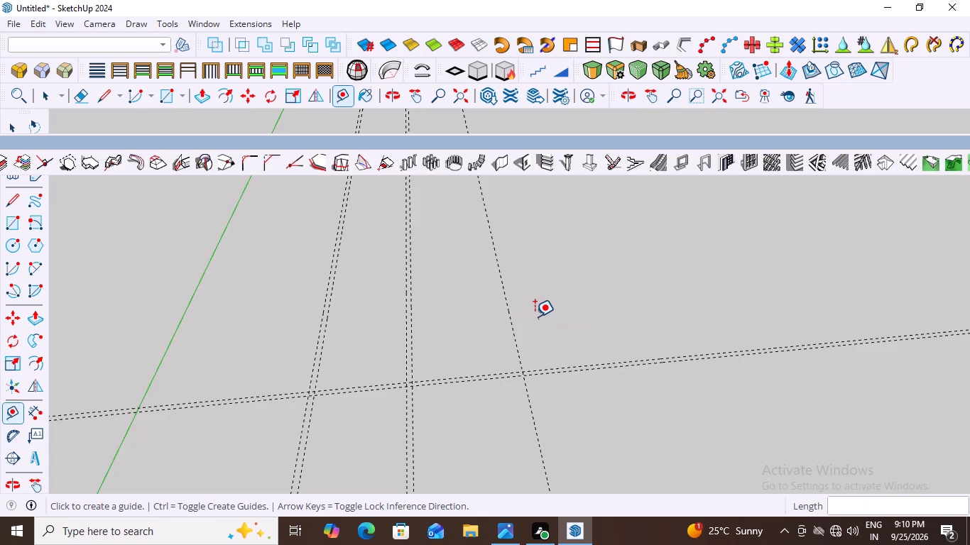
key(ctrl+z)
Place a guide 16' in the red direction from the outer line of the second 9" guide pair.
click(410, 321)
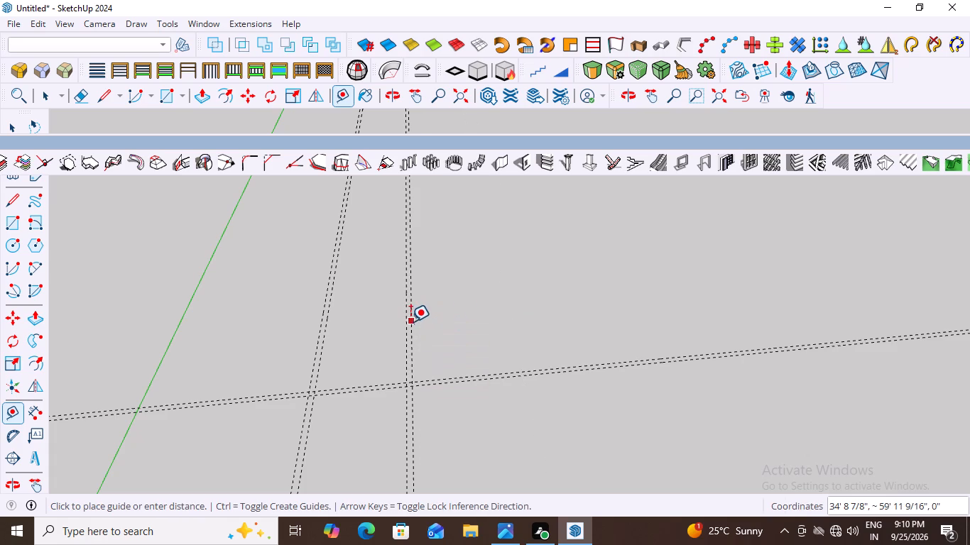
key(1)
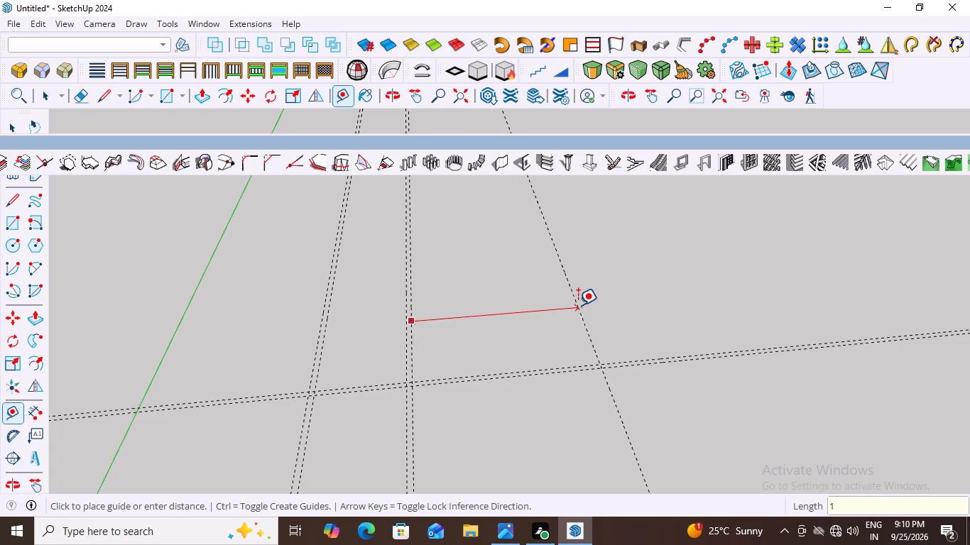
text(6')
key(Return)
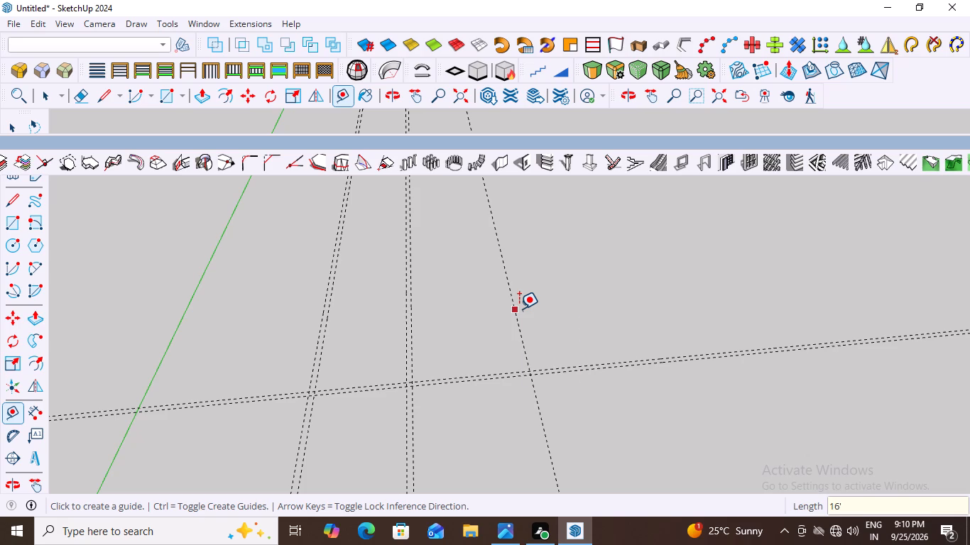
Add a guide 9" beyond the new 16' guide, offset in the red direction.
click(513, 305)
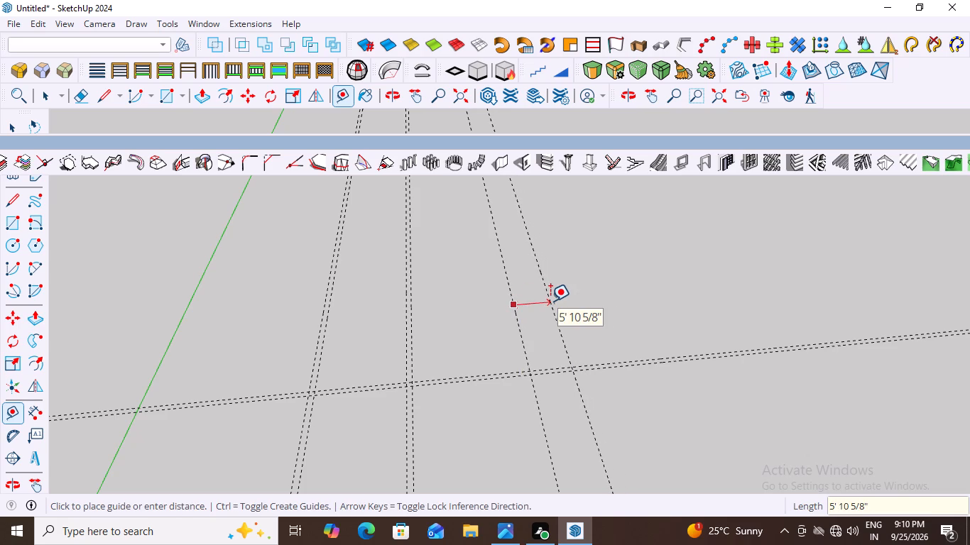
key(9)
key(shift+quotedbl)
key(Return)
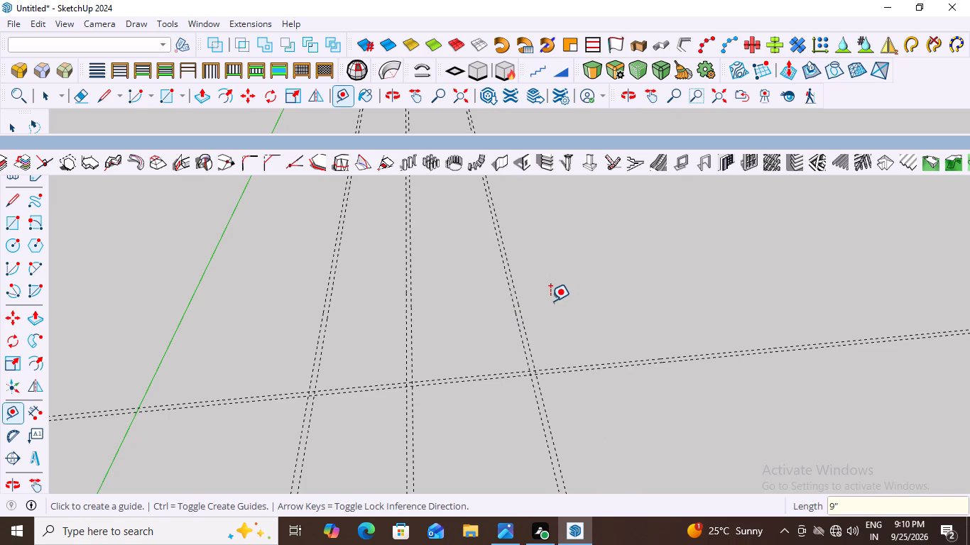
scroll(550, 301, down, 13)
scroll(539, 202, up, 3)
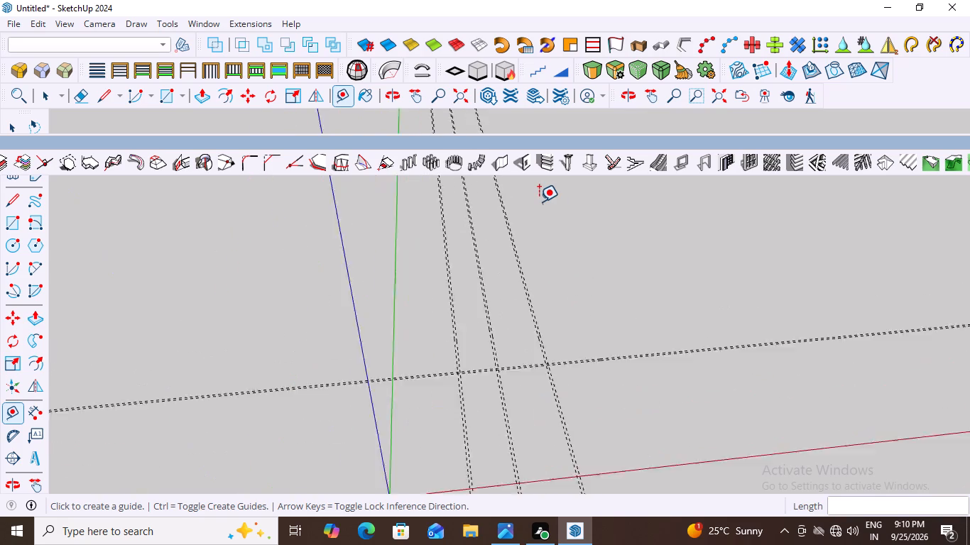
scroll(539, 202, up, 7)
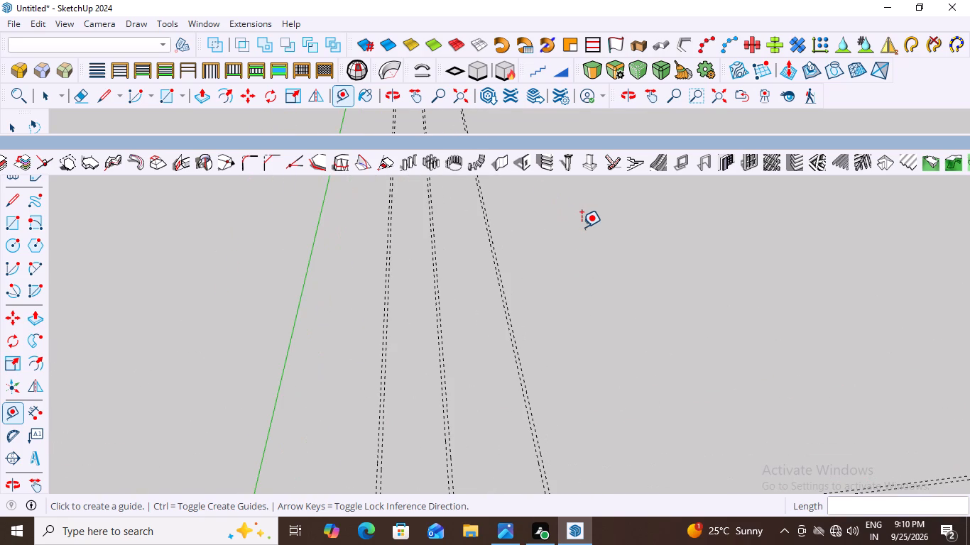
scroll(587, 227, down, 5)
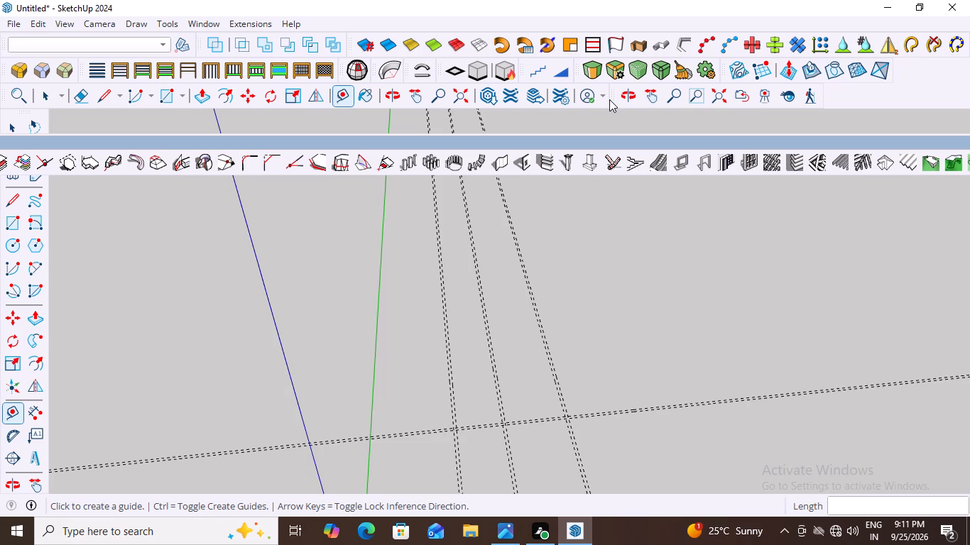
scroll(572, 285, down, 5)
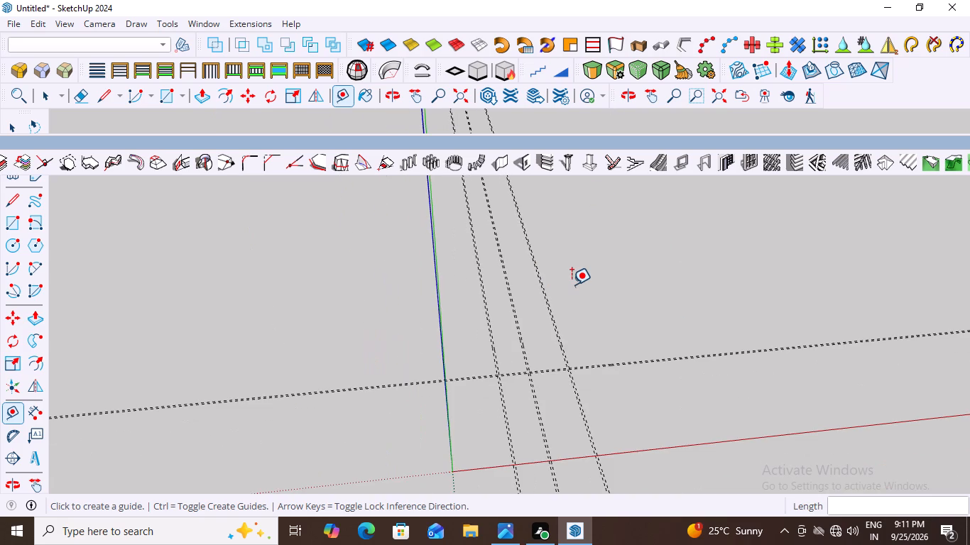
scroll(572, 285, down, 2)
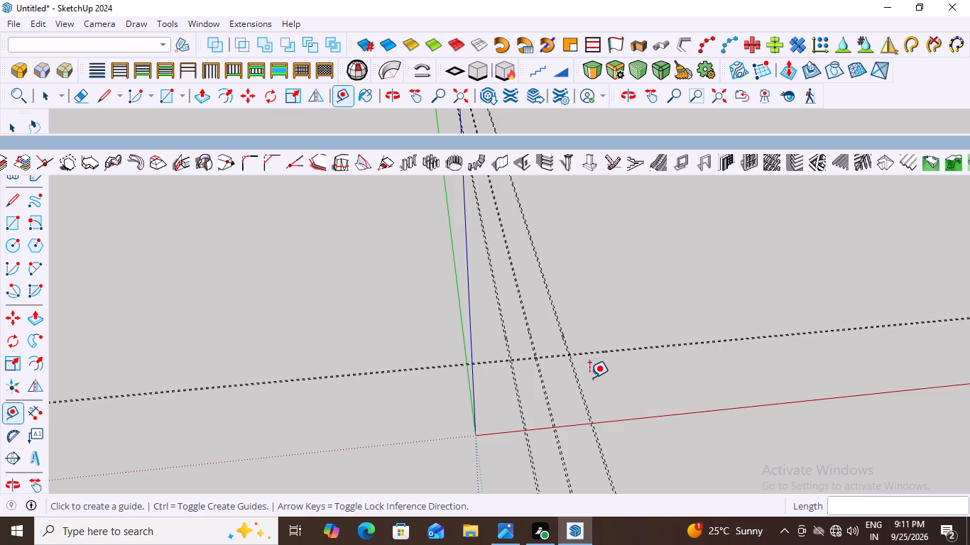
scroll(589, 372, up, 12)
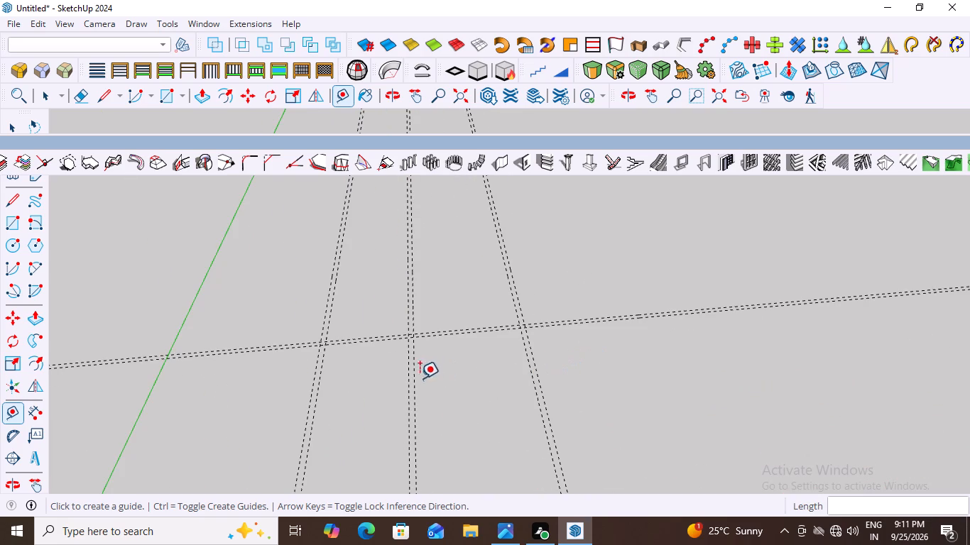
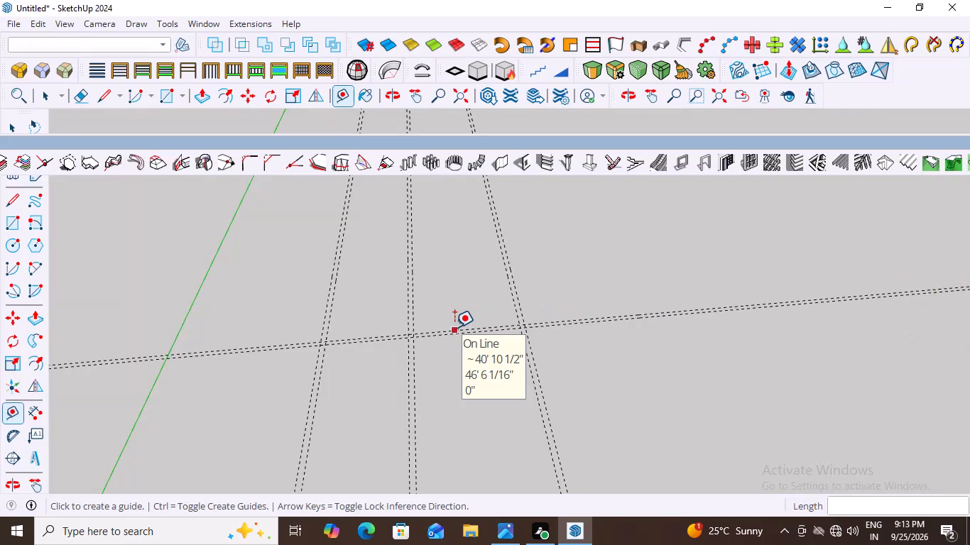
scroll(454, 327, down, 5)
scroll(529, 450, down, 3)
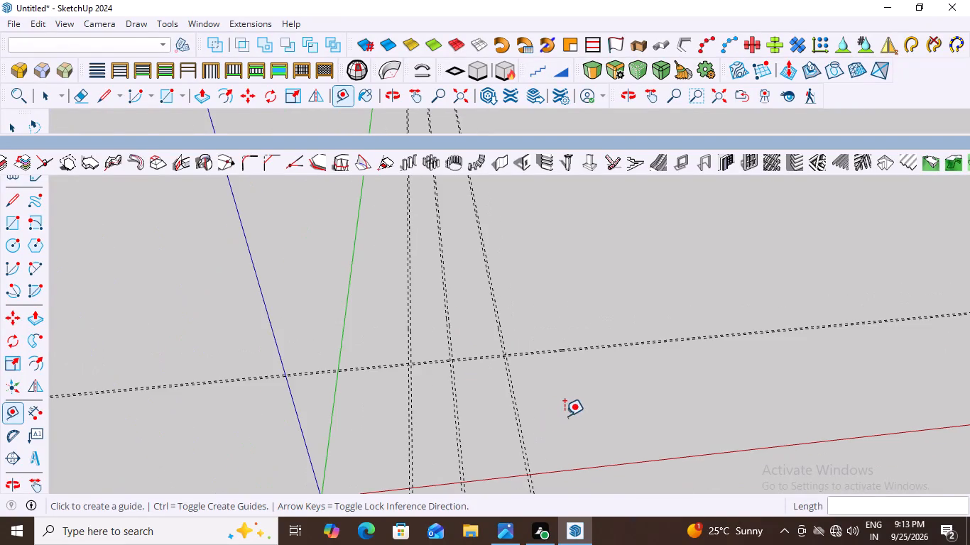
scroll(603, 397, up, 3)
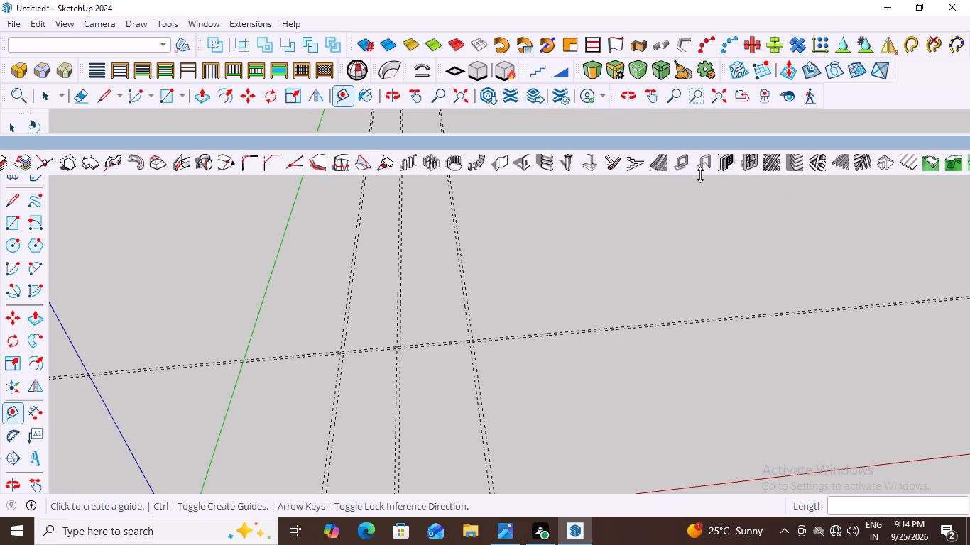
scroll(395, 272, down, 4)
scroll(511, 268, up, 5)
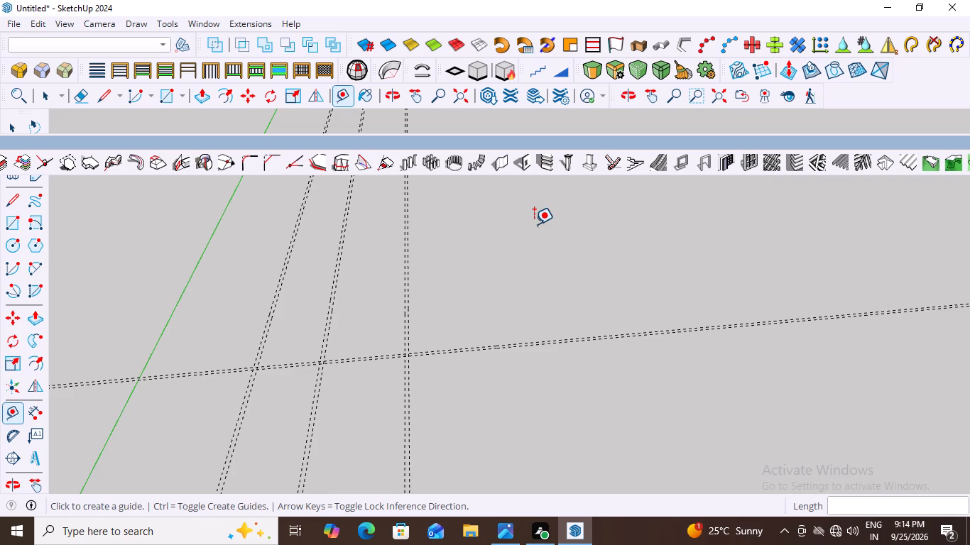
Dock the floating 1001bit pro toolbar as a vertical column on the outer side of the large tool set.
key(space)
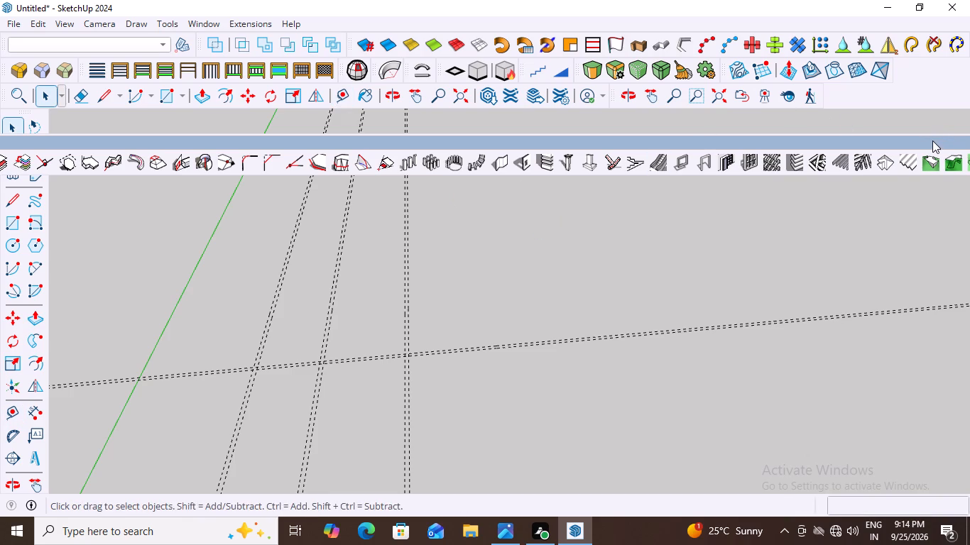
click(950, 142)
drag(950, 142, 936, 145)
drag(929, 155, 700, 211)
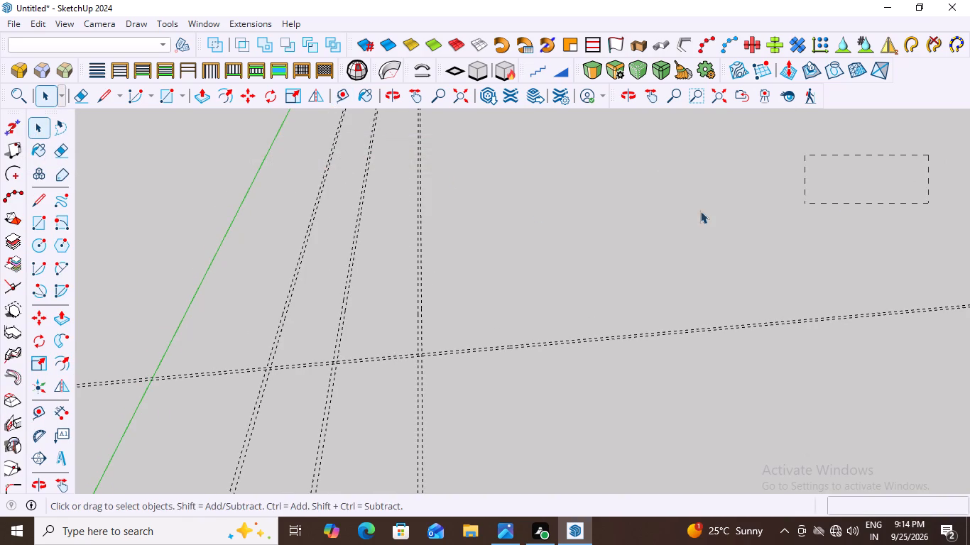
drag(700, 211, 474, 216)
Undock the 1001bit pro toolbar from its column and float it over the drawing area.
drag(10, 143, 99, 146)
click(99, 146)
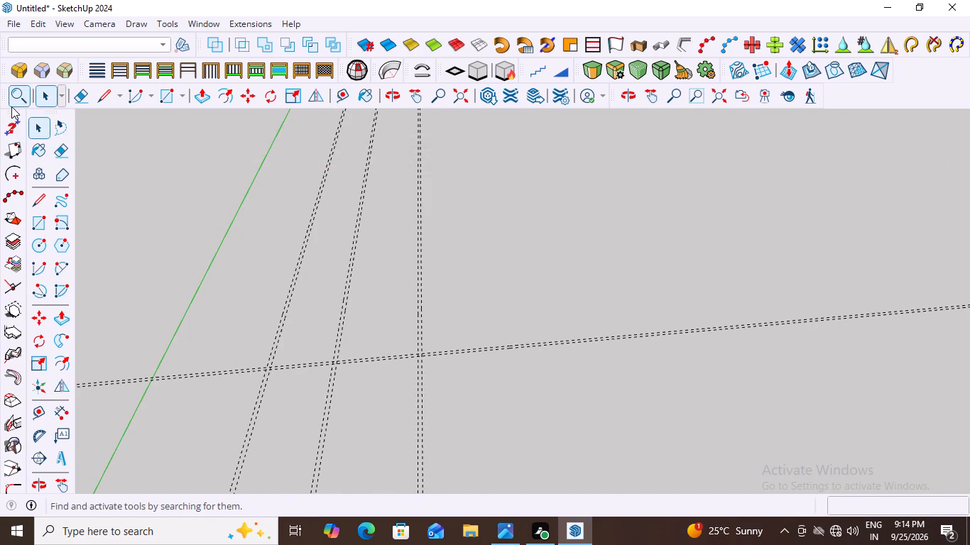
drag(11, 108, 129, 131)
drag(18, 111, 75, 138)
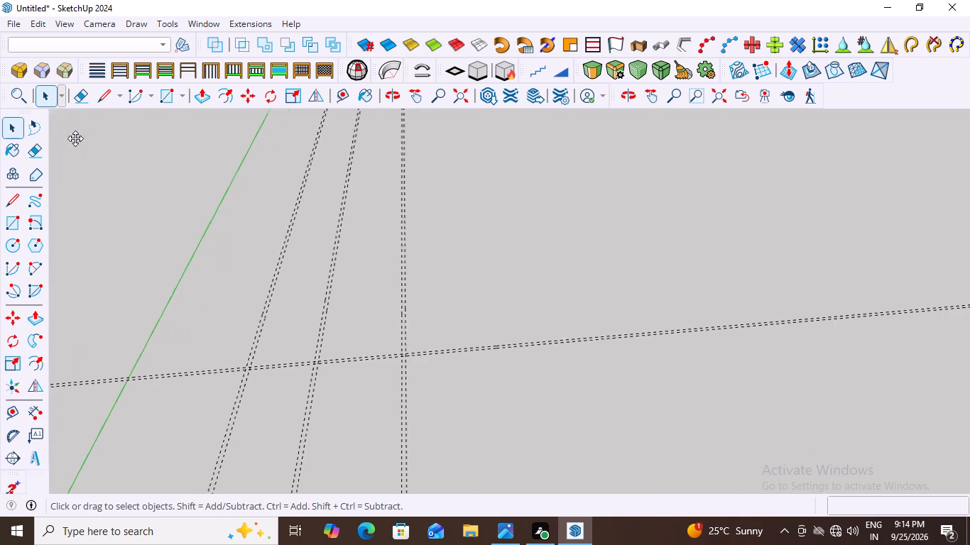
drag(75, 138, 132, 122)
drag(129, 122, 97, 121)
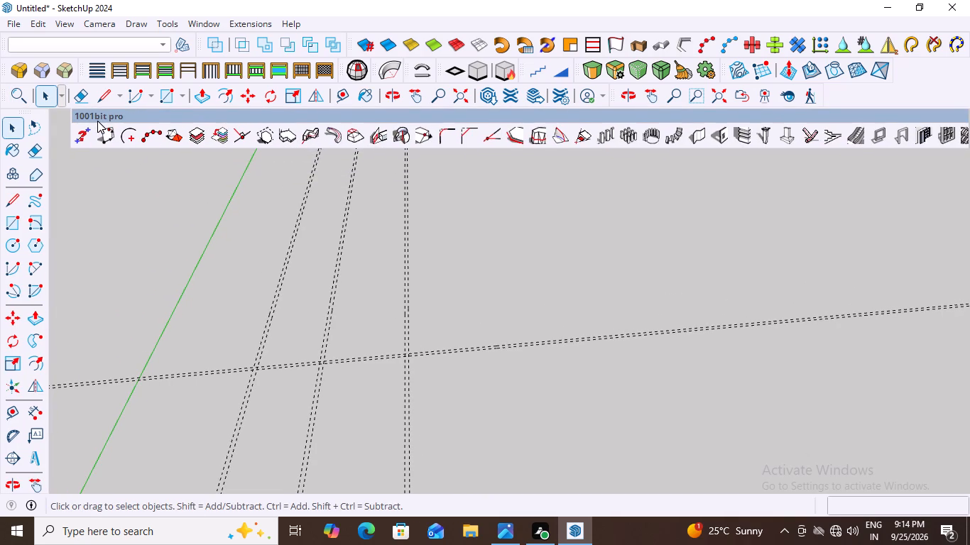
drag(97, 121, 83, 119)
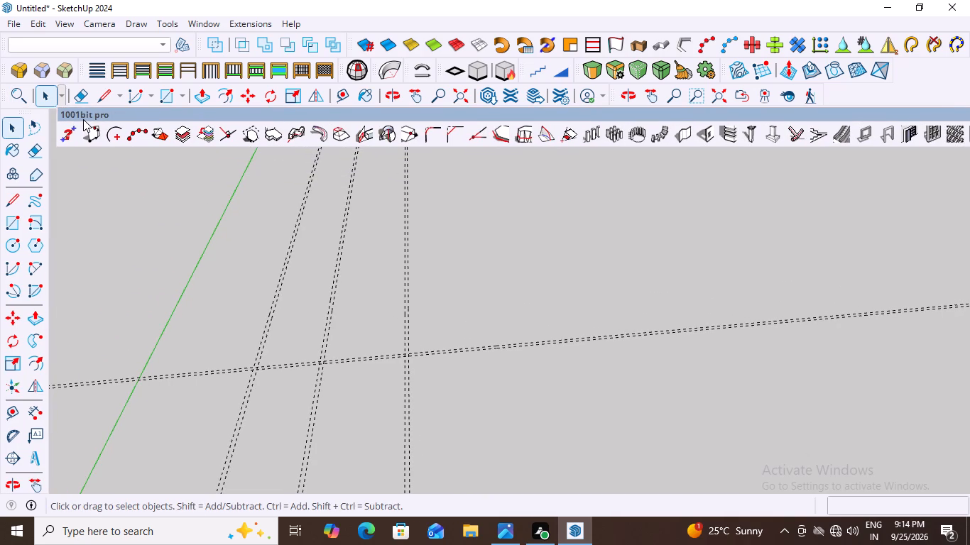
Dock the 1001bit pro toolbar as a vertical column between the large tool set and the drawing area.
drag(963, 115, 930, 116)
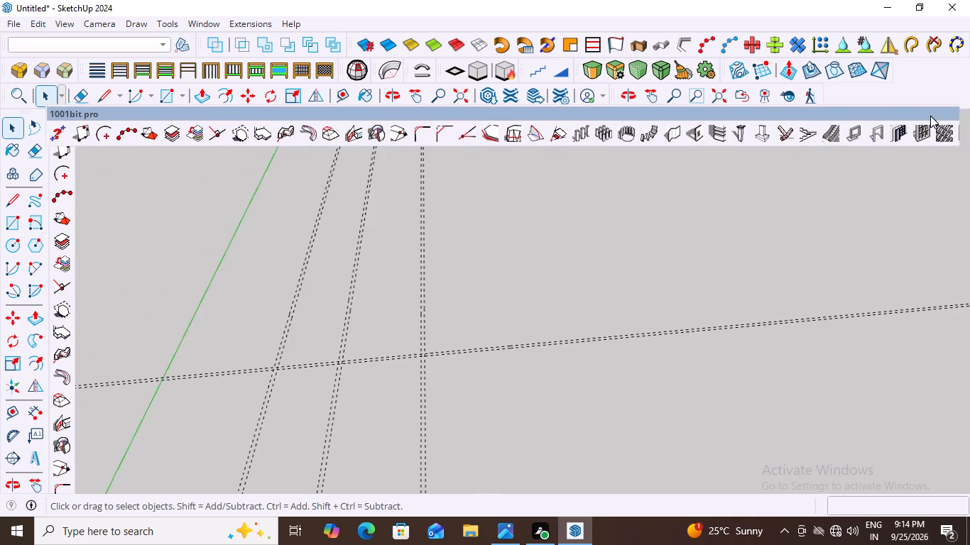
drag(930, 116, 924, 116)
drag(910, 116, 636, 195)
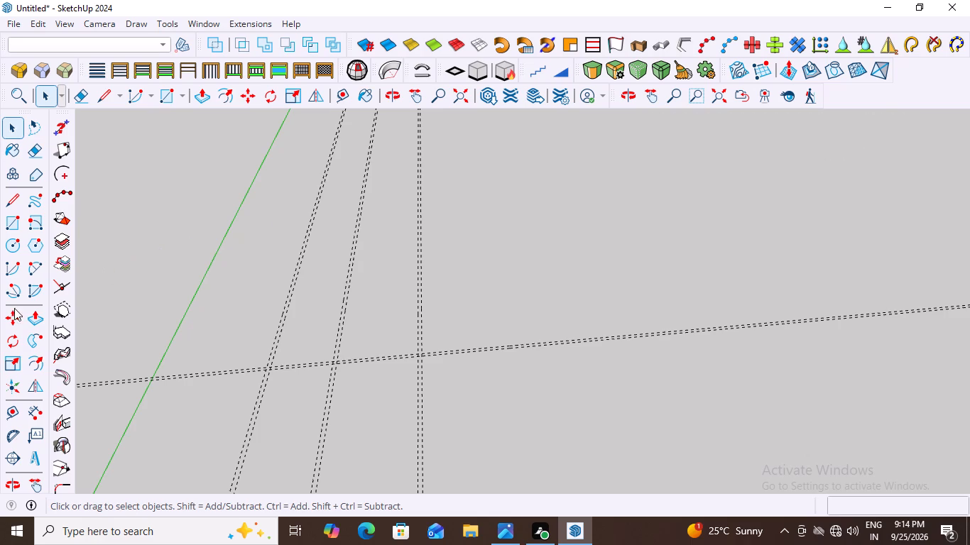
Undock the 1001bit pro toolbar and float it horizontally directly beneath the existing toolbar rows.
drag(61, 287, 117, 273)
drag(60, 111, 151, 126)
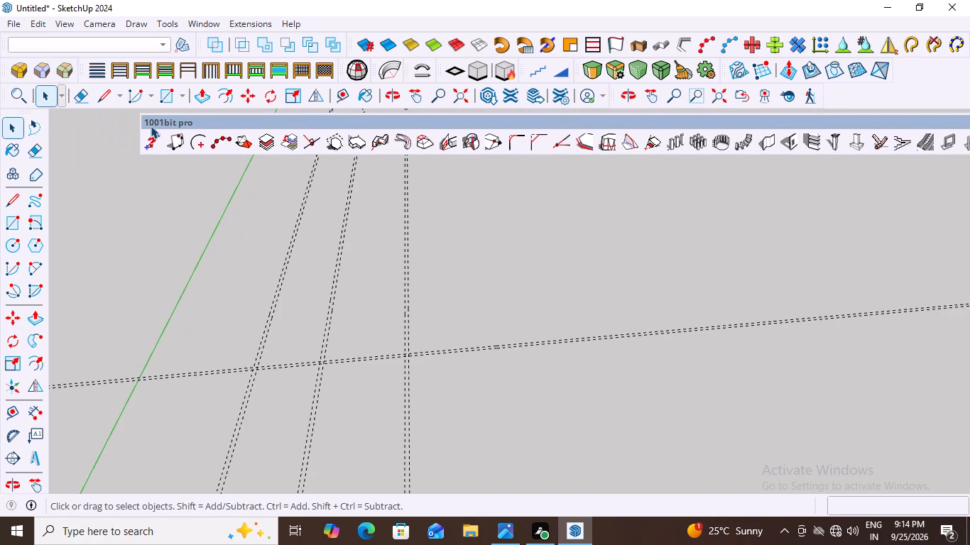
drag(151, 126, 97, 121)
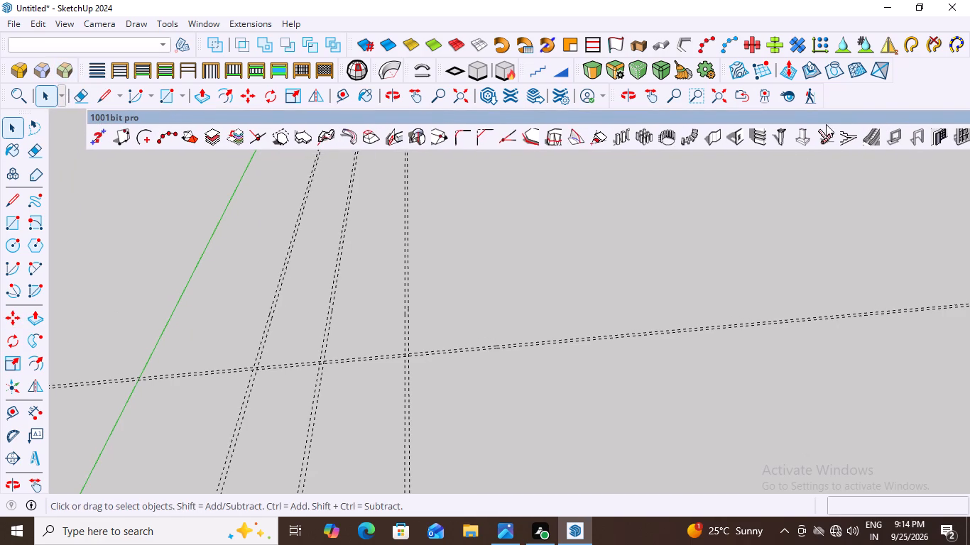
drag(820, 121, 816, 133)
click(816, 133)
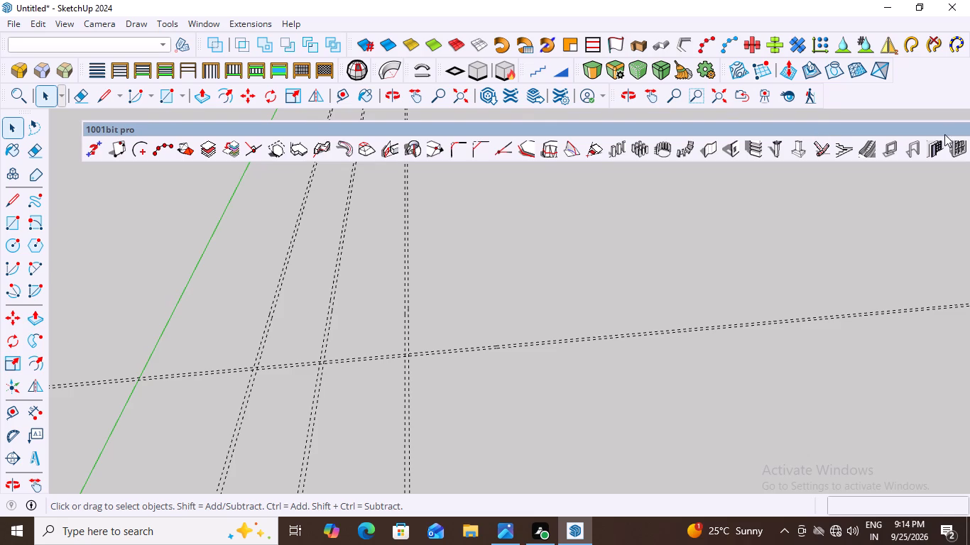
scroll(969, 137, up, 4)
drag(969, 130, 921, 131)
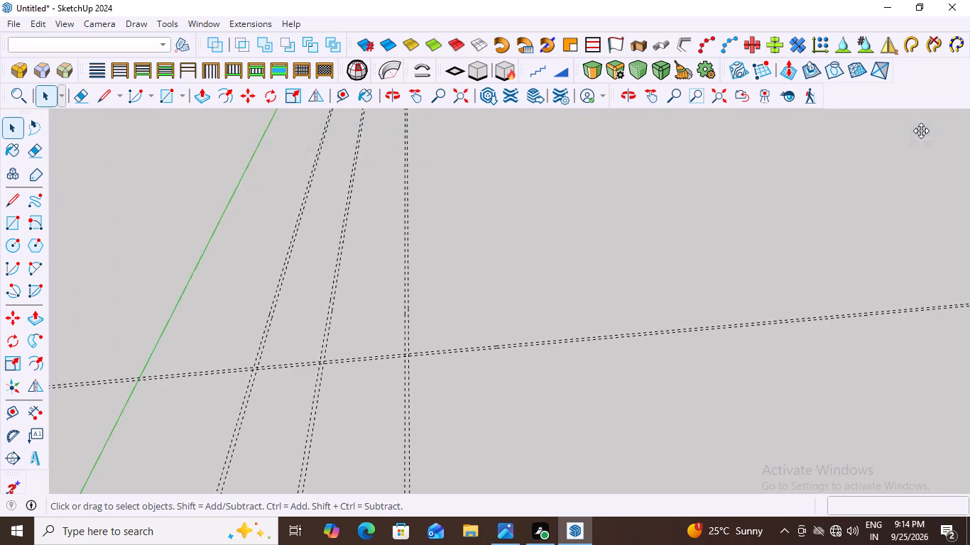
drag(921, 131, 912, 112)
drag(912, 112, 789, 125)
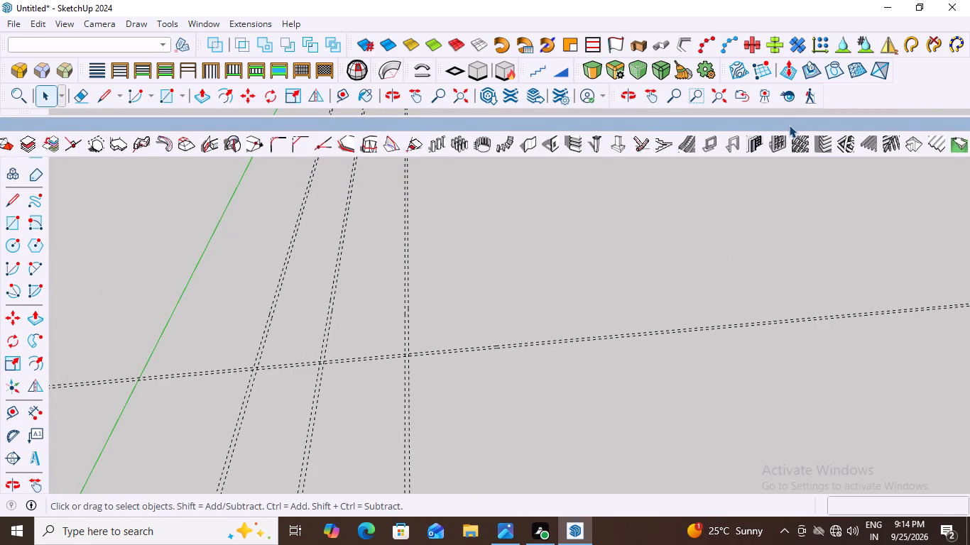
drag(789, 125, 755, 105)
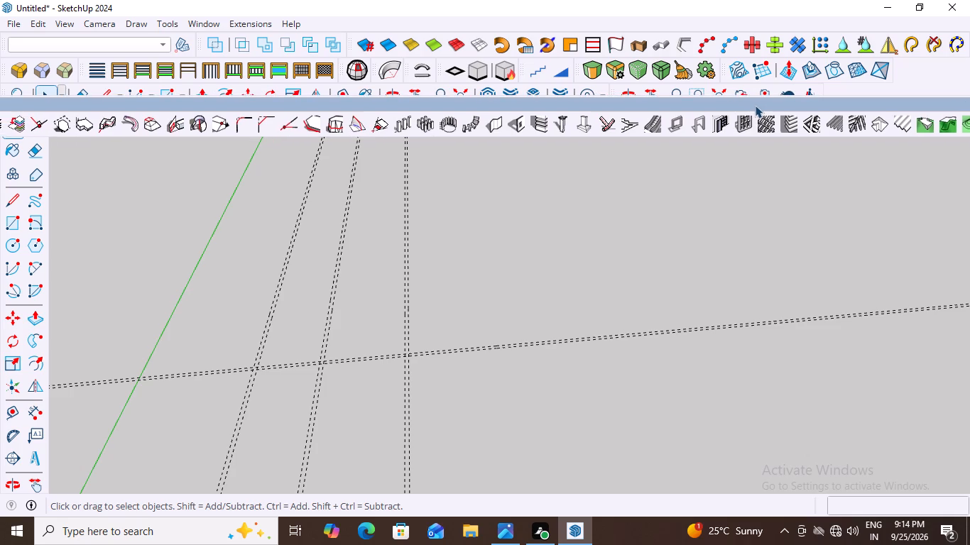
drag(755, 105, 768, 115)
click(776, 117)
click(782, 117)
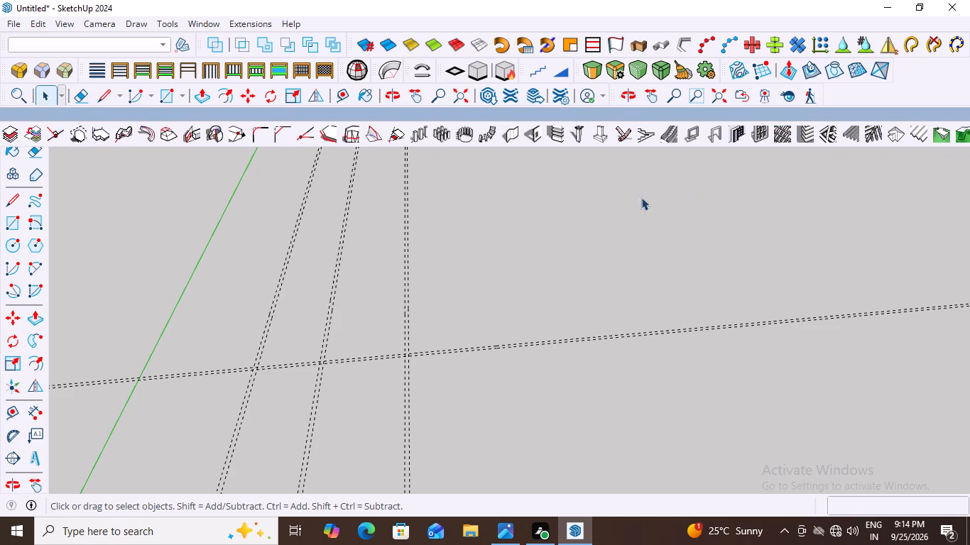
Start a parallel guide in the green direction from the far line of the 9" guide pair running along the red axis.
scroll(459, 200, down, 4)
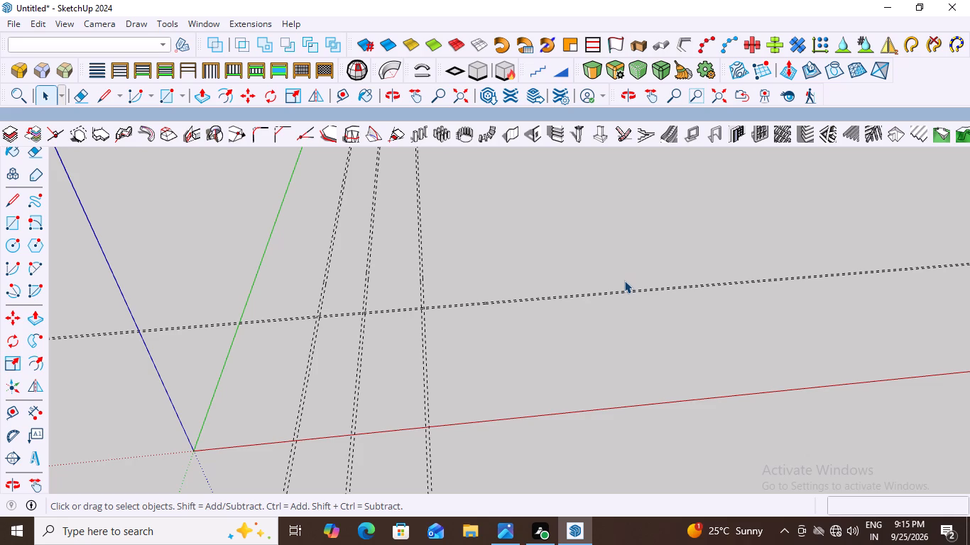
scroll(794, 396, up, 1)
scroll(537, 287, down, 2)
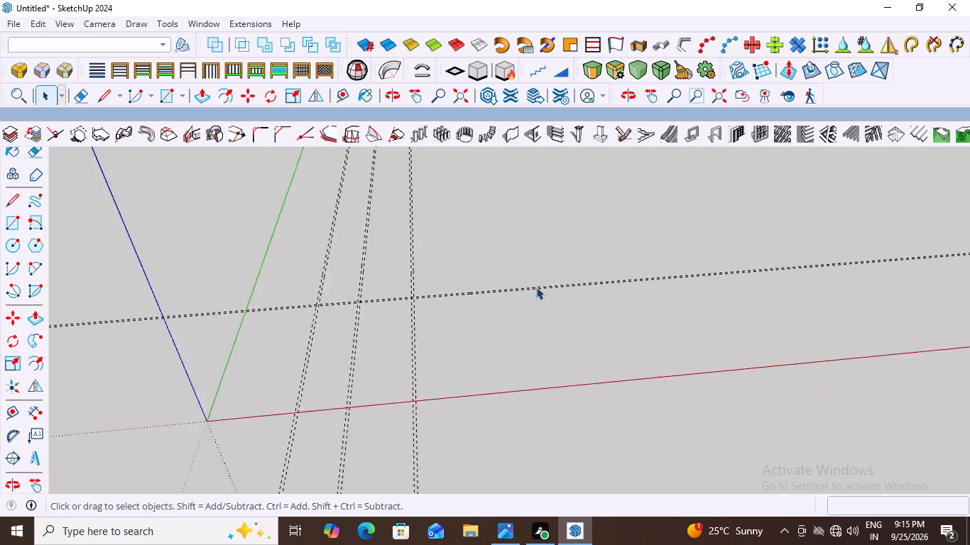
scroll(536, 287, down, 5)
scroll(482, 297, up, 12)
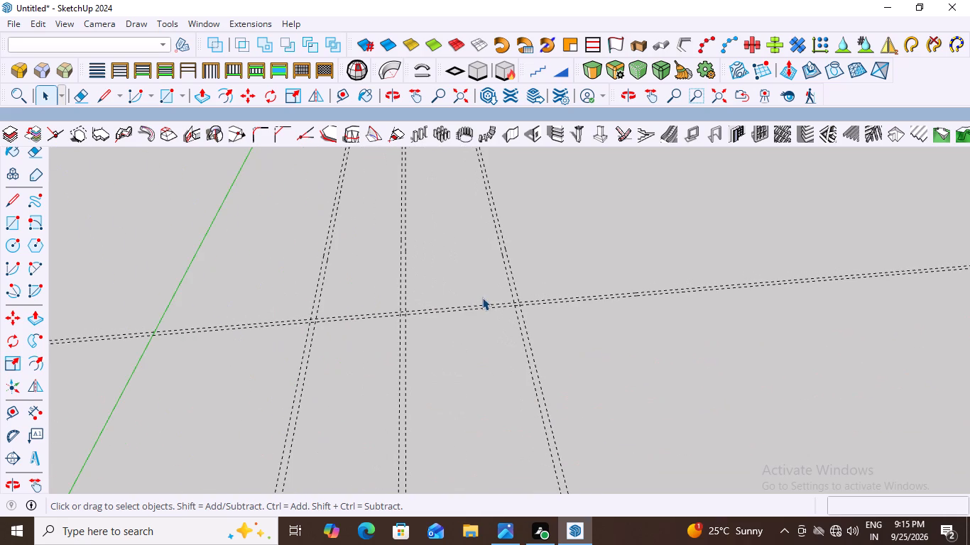
scroll(482, 297, down, 5)
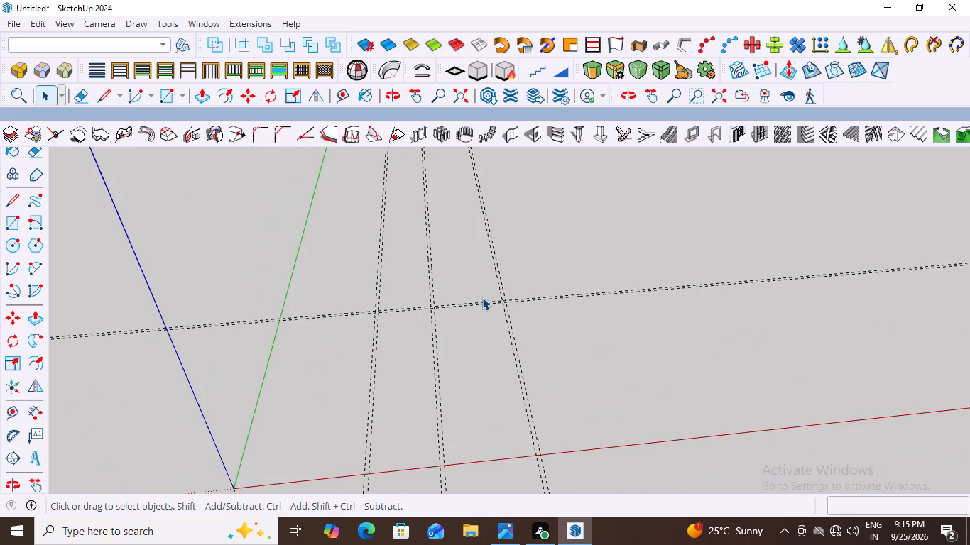
scroll(490, 311, down, 8)
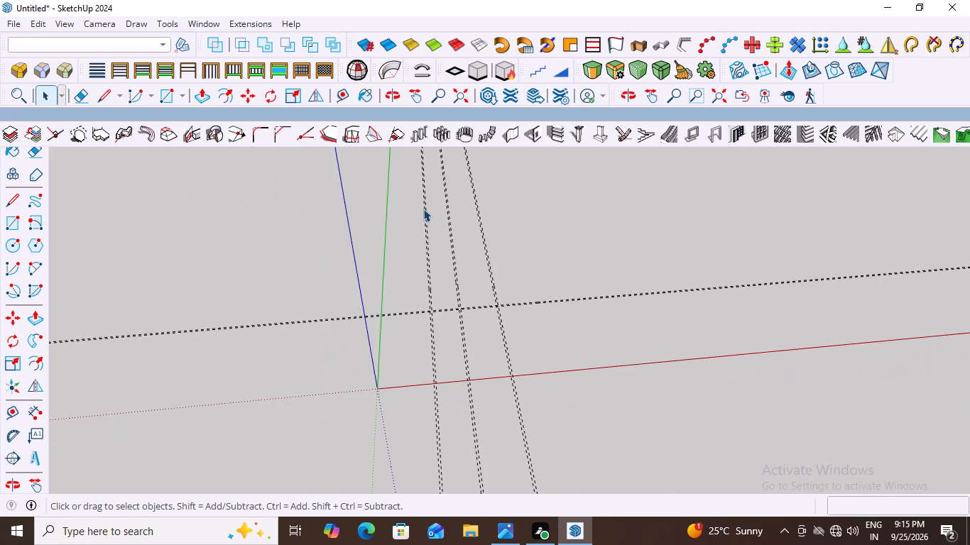
scroll(423, 209, up, 11)
scroll(476, 226, down, 4)
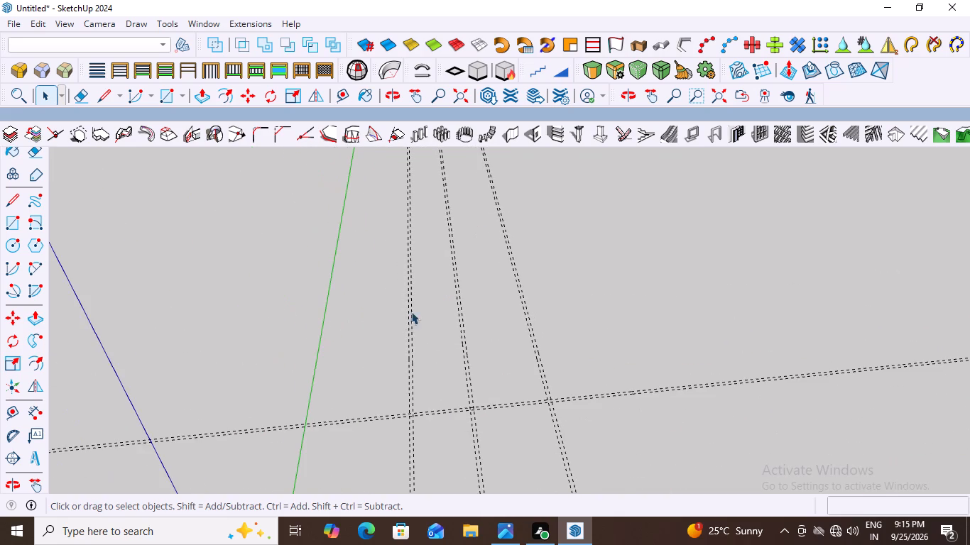
scroll(405, 317, up, 3)
key(t)
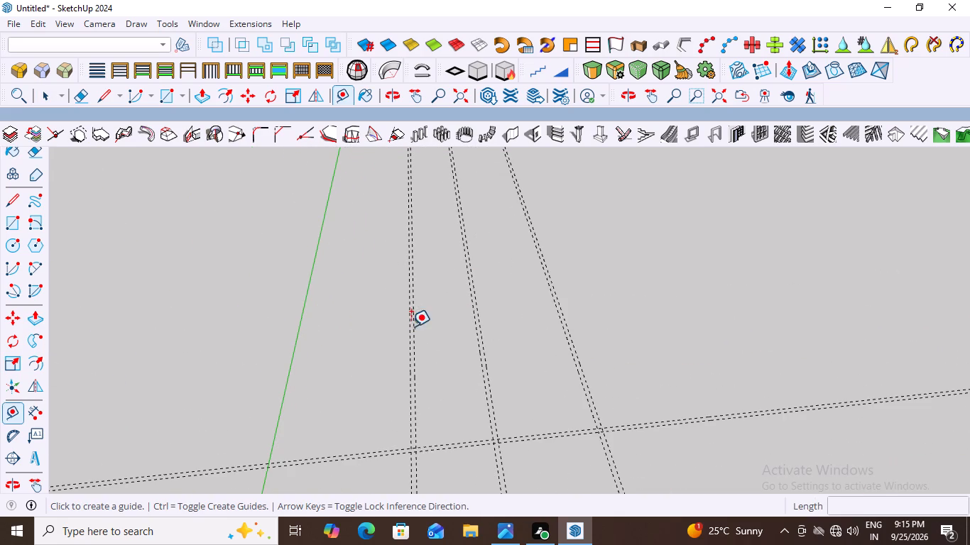
scroll(435, 426, up, 3)
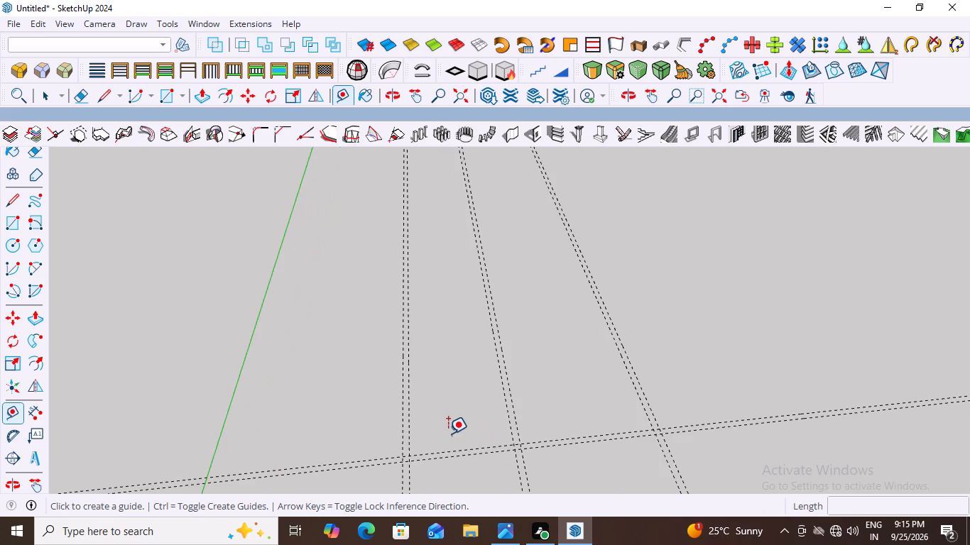
click(450, 448)
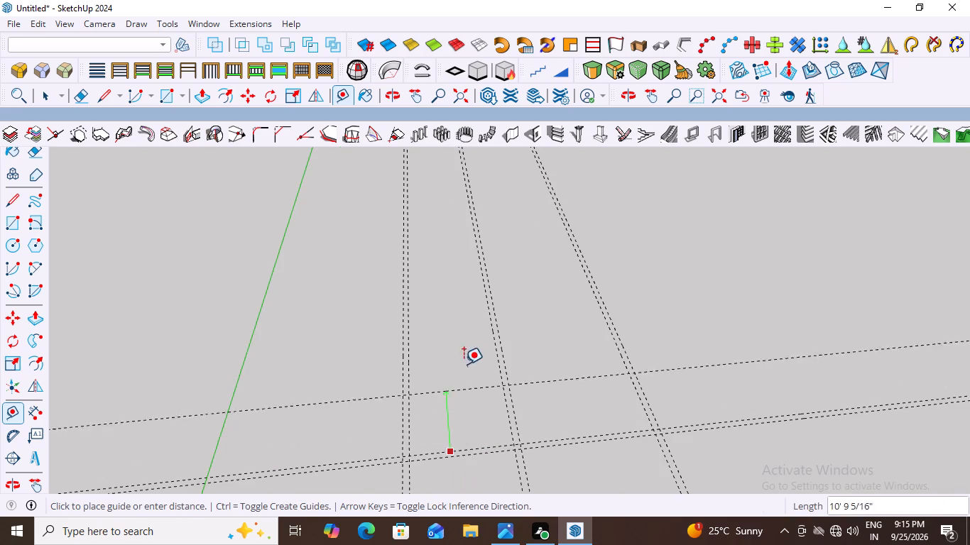
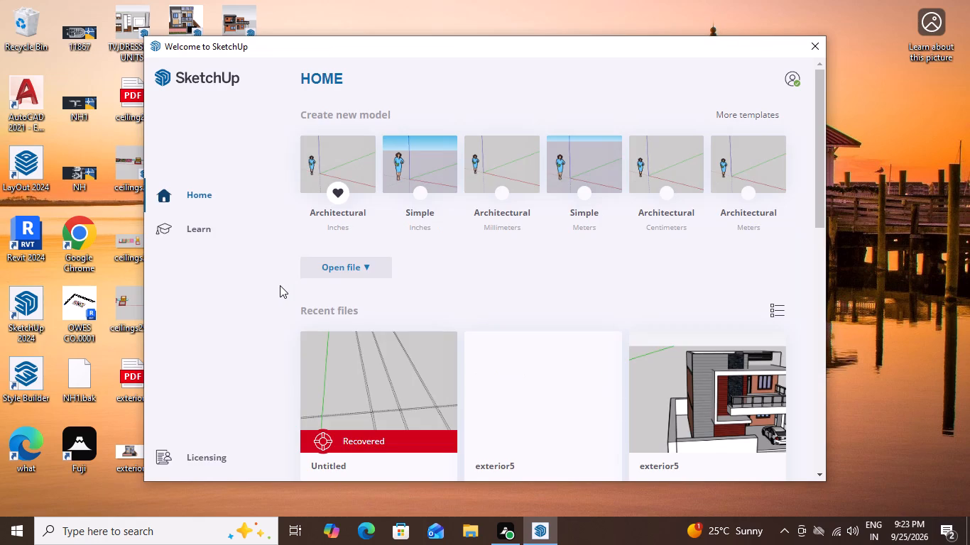
Look through the recent files for the lost guide grid and preview the recovered Untitled model last modified 9/25/2026, 9:17 PM.
scroll(455, 346, down, 5)
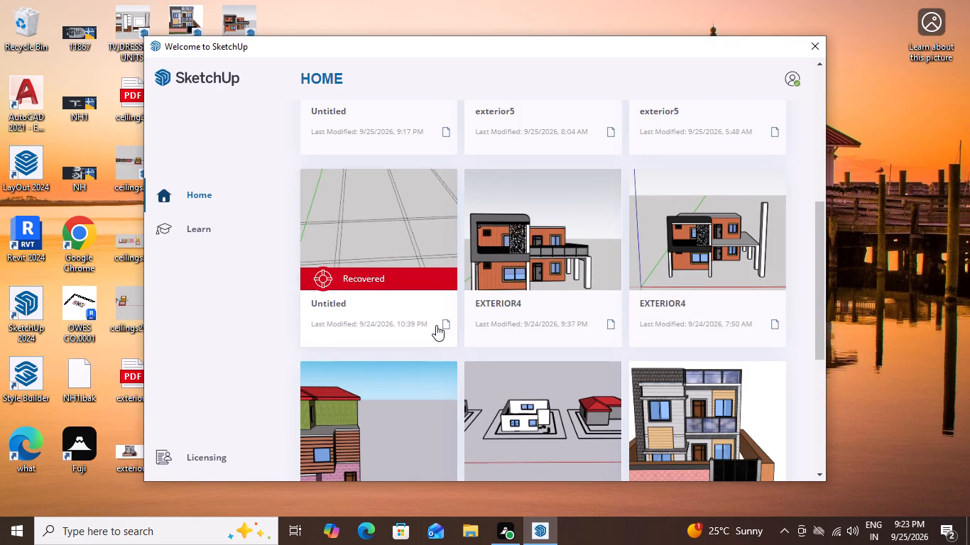
scroll(436, 325, down, 3)
scroll(436, 325, up, 4)
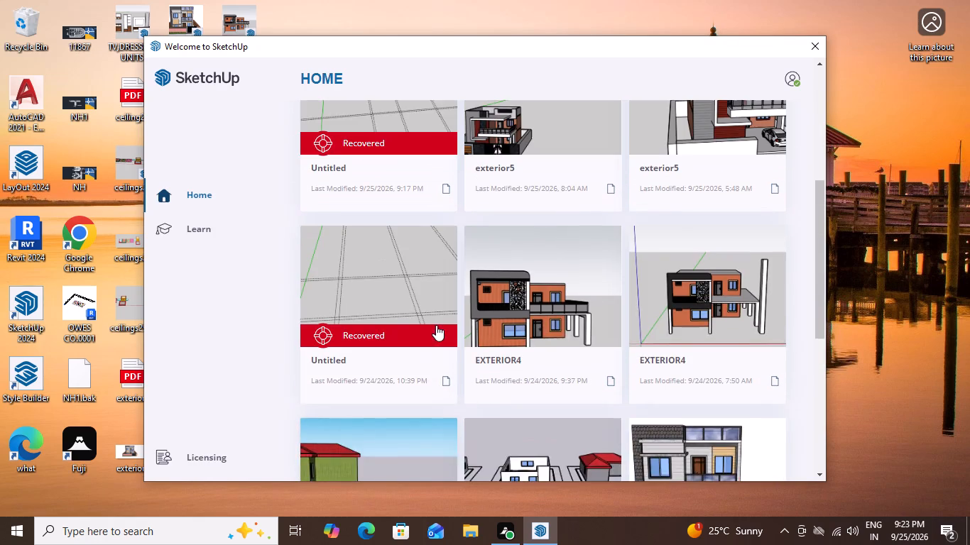
scroll(436, 325, up, 3)
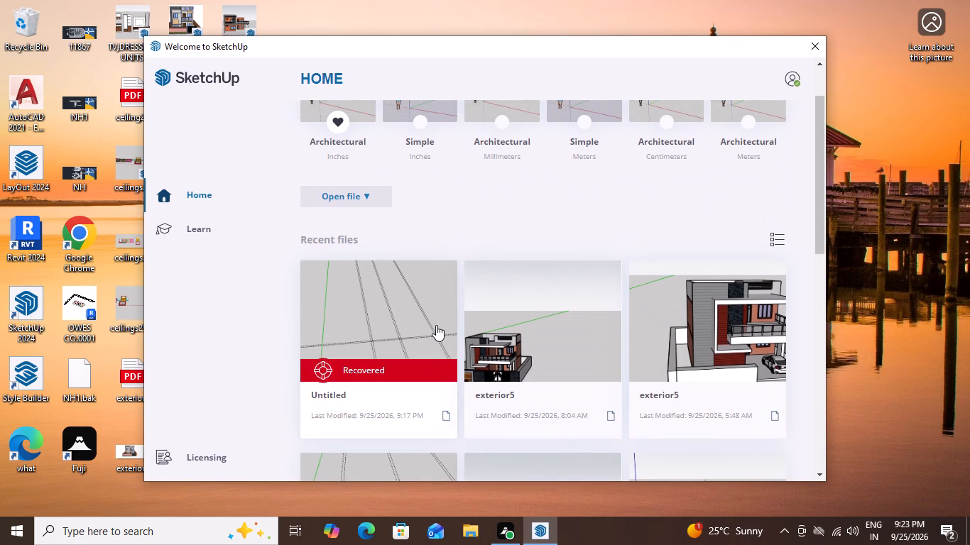
double_click(369, 304)
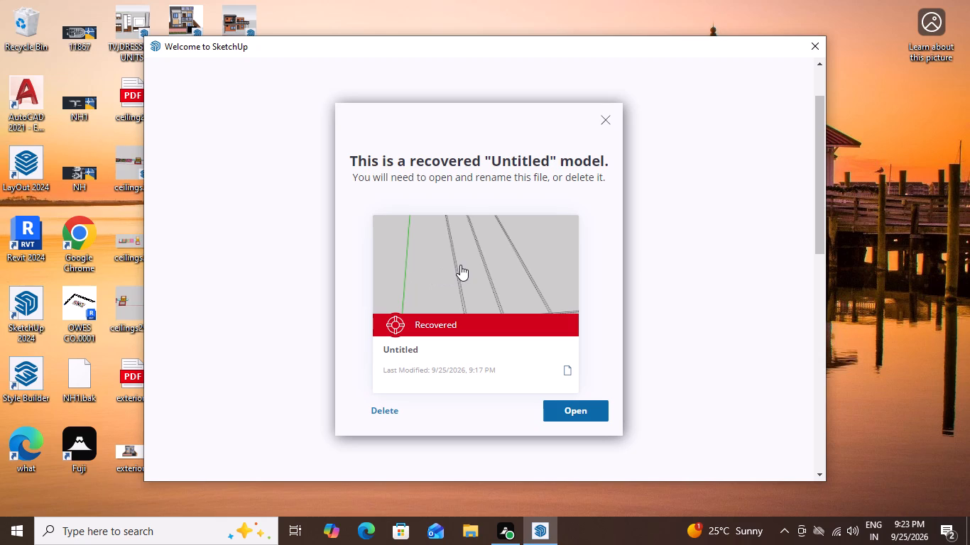
click(604, 111)
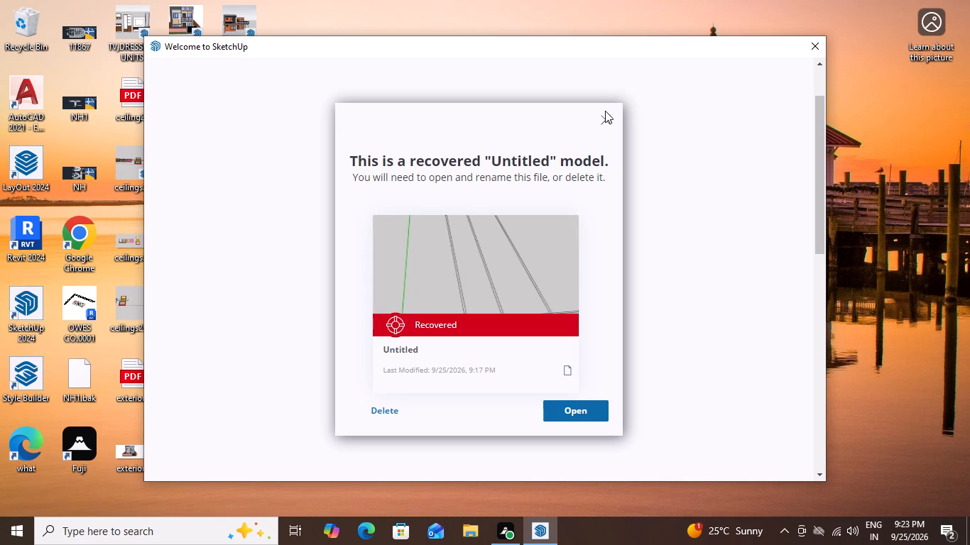
click(601, 123)
scroll(323, 211, down, 4)
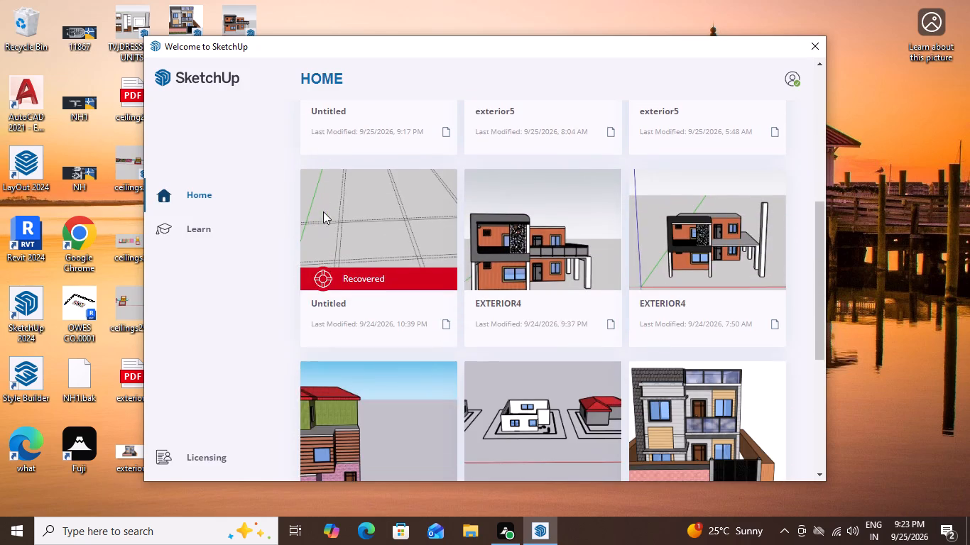
scroll(331, 211, up, 16)
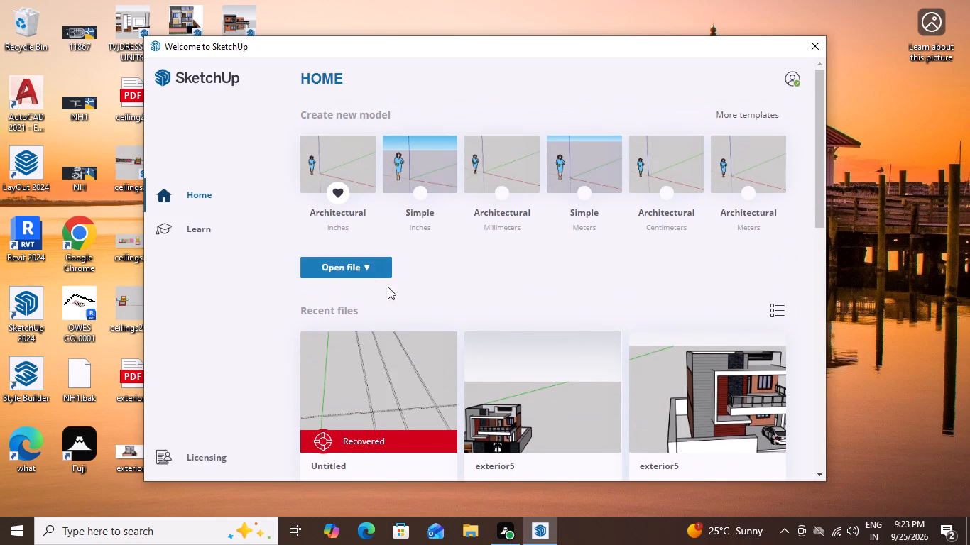
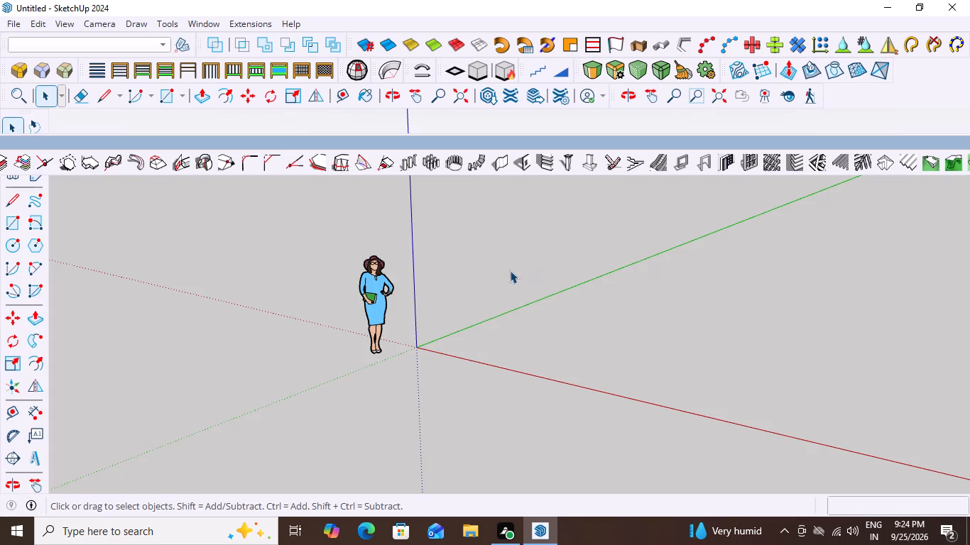
Place two base guides with the Tape Measure: one about 7' off the green axis, one about 7' 2" off the red axis.
scroll(361, 283, down, 3)
scroll(613, 286, up, 3)
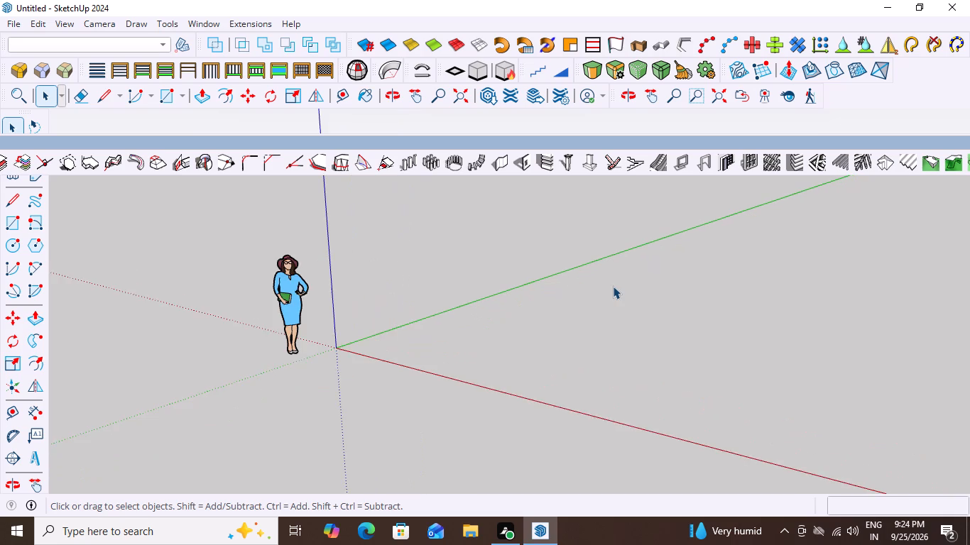
scroll(552, 294, up, 1)
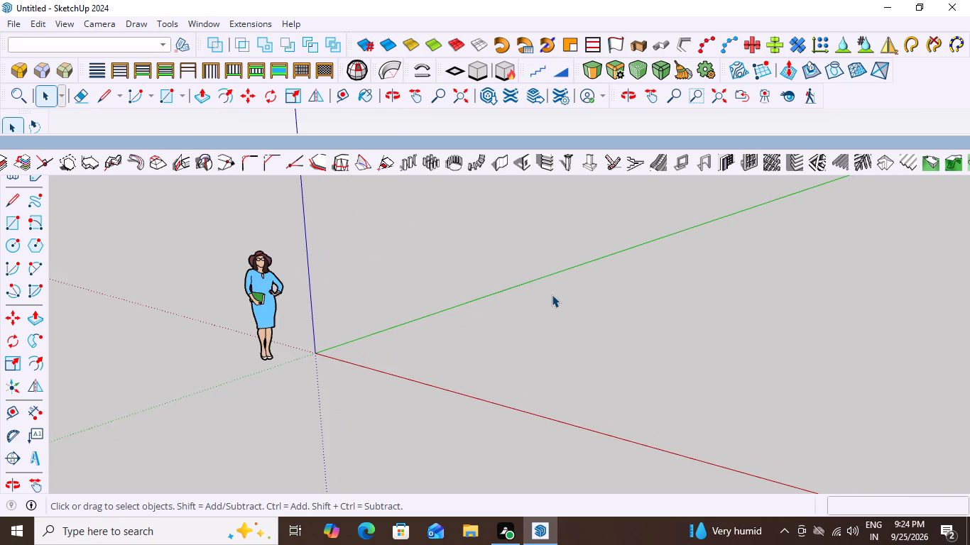
key(t)
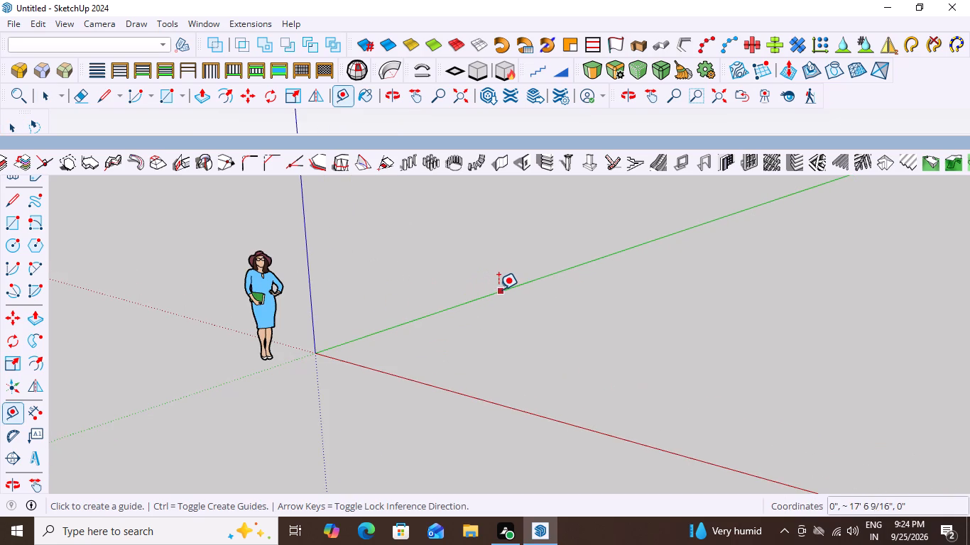
click(498, 290)
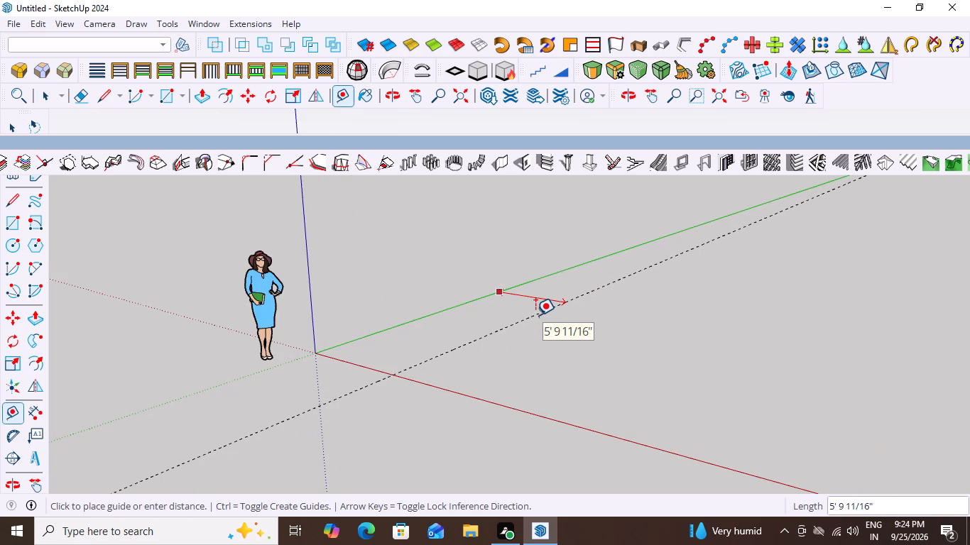
click(560, 314)
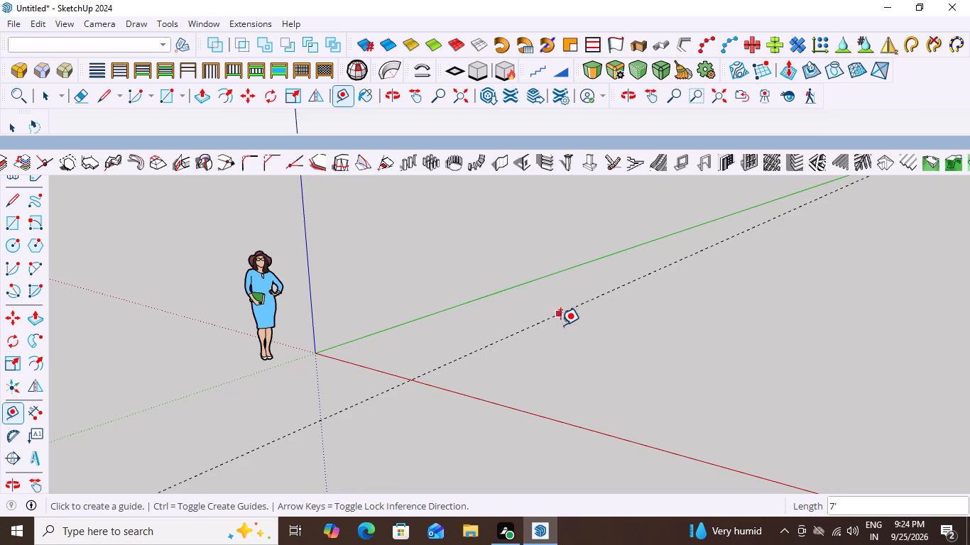
click(577, 427)
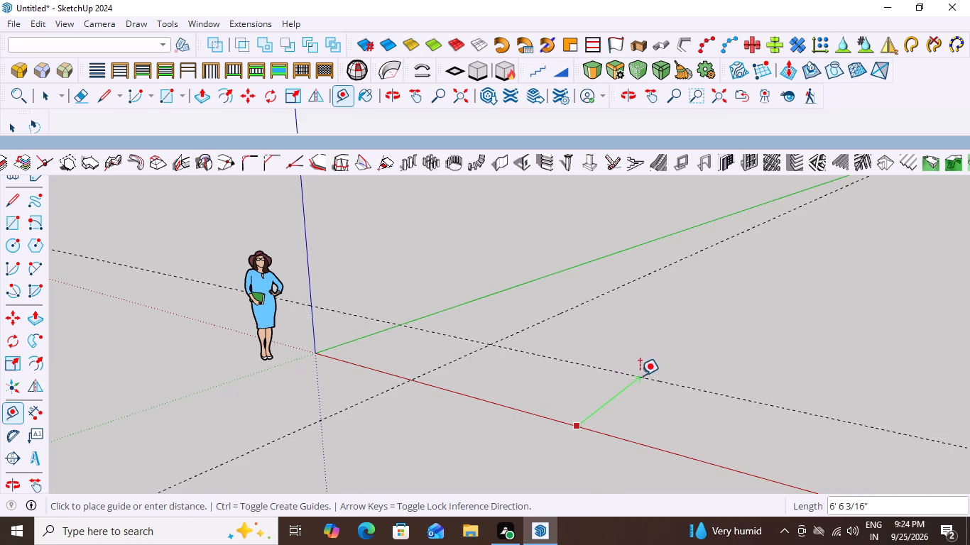
click(643, 371)
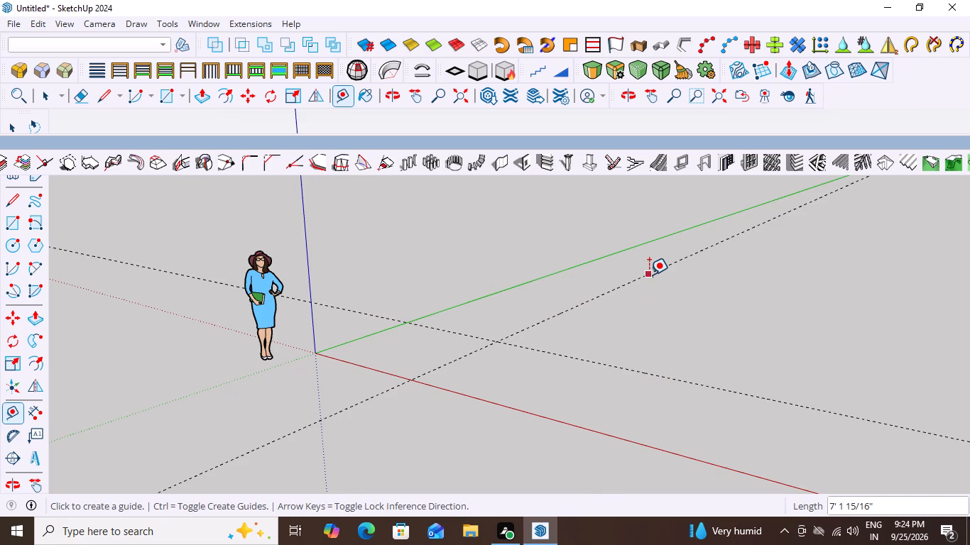
Offset a 9" wall-thickness guide from each of the two base guides, on the side away from its axis.
click(649, 272)
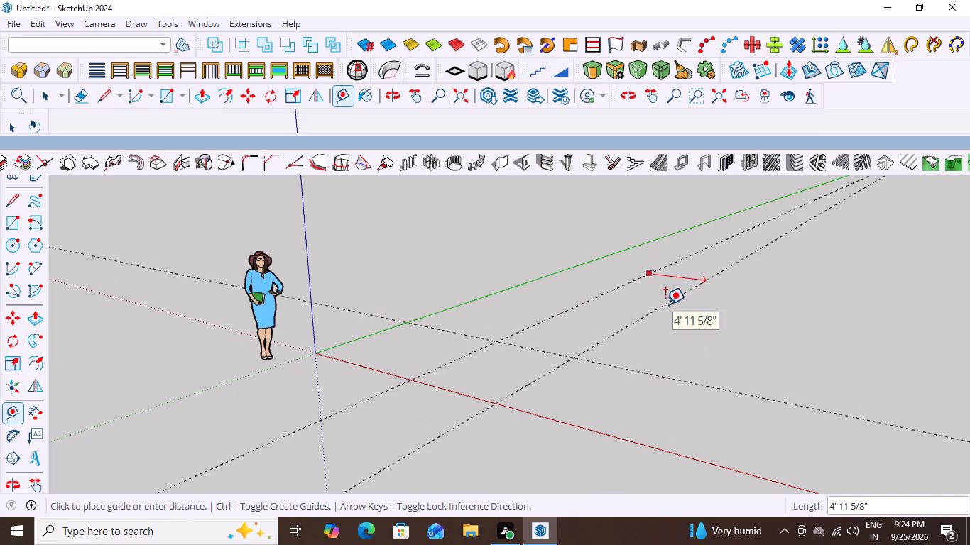
key(9)
key(shift+quotedbl)
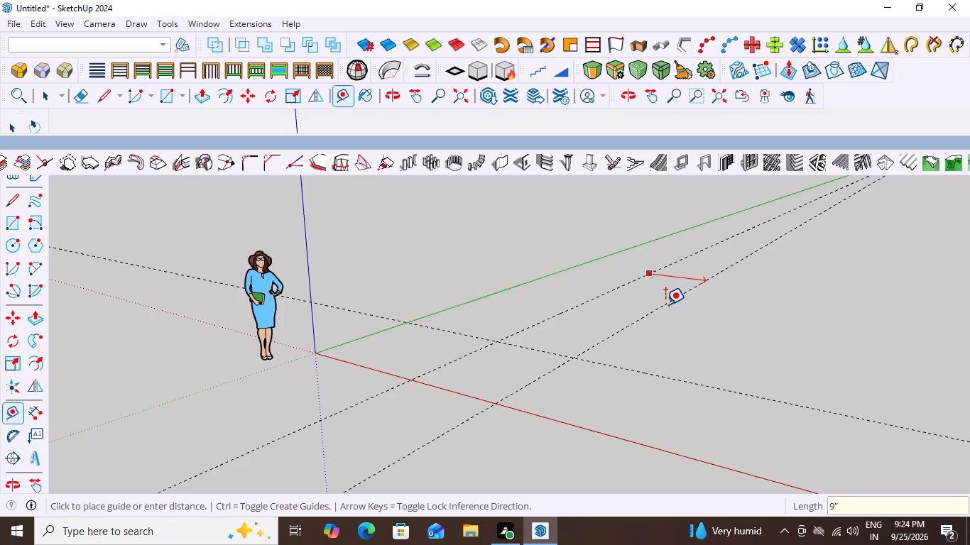
key(Return)
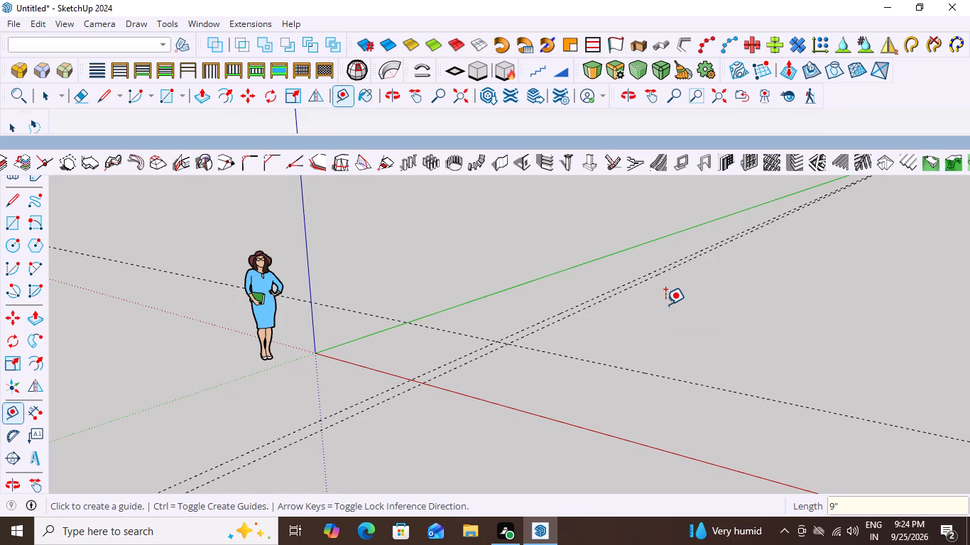
click(600, 365)
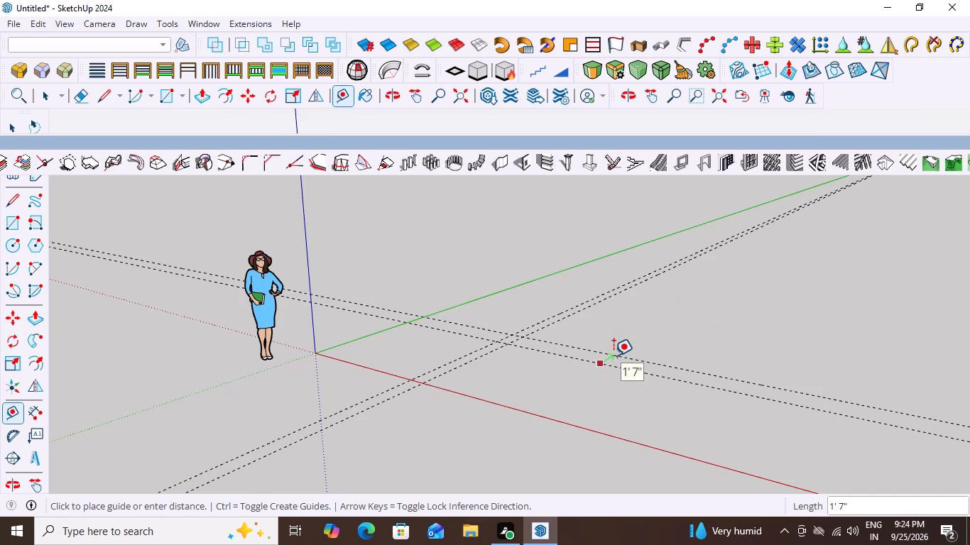
key(9)
key(shift+quotedbl)
key(Return)
Add a guide 12' beyond the wall pair running along the green axis, plus another 9" past it for the wall thickness.
scroll(171, 360, down, 7)
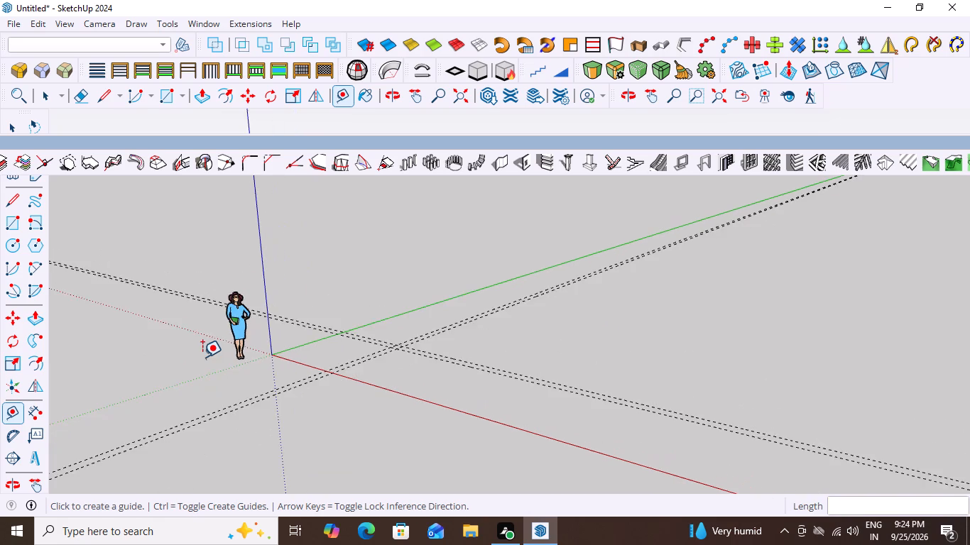
scroll(202, 357, down, 2)
middle_drag(358, 401, 565, 452)
scroll(482, 390, up, 2)
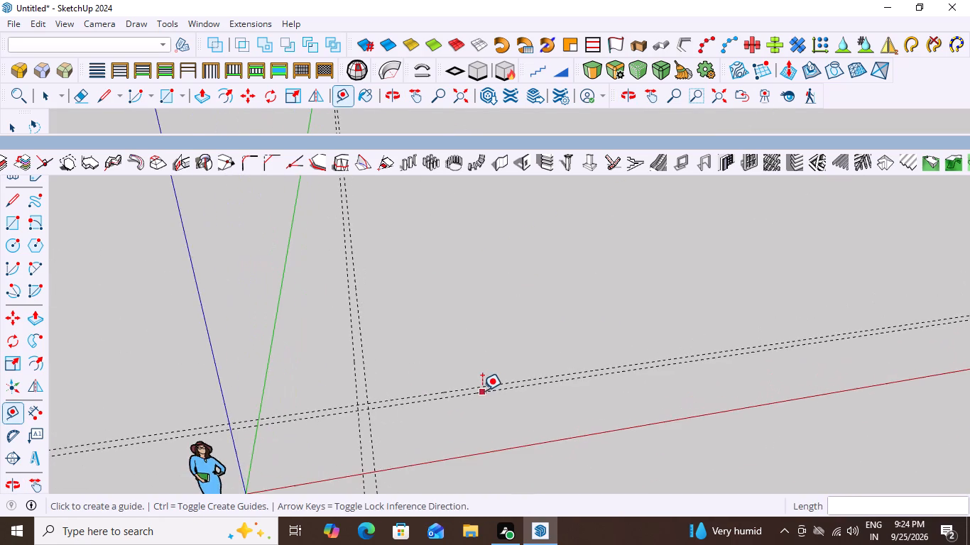
scroll(479, 414, up, 2)
middle_drag(476, 412, 469, 407)
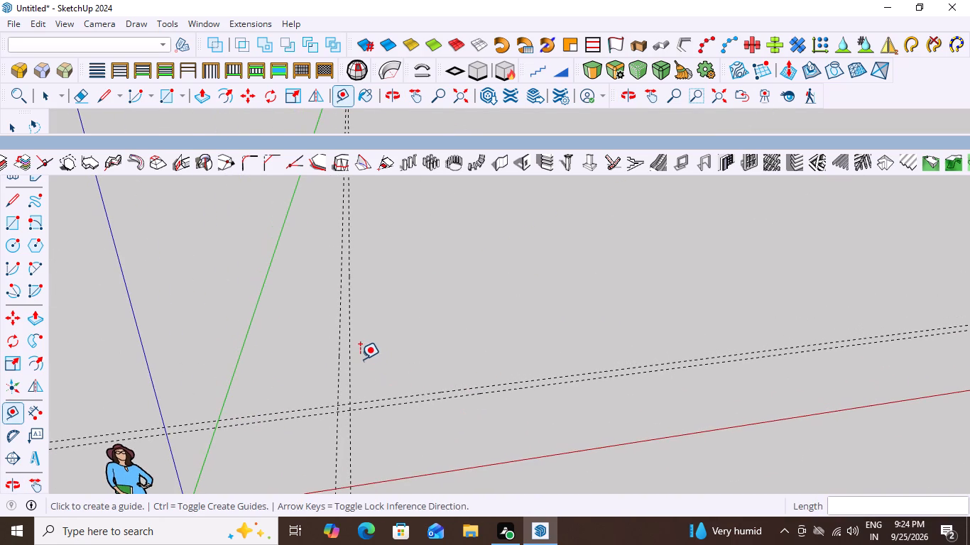
click(352, 363)
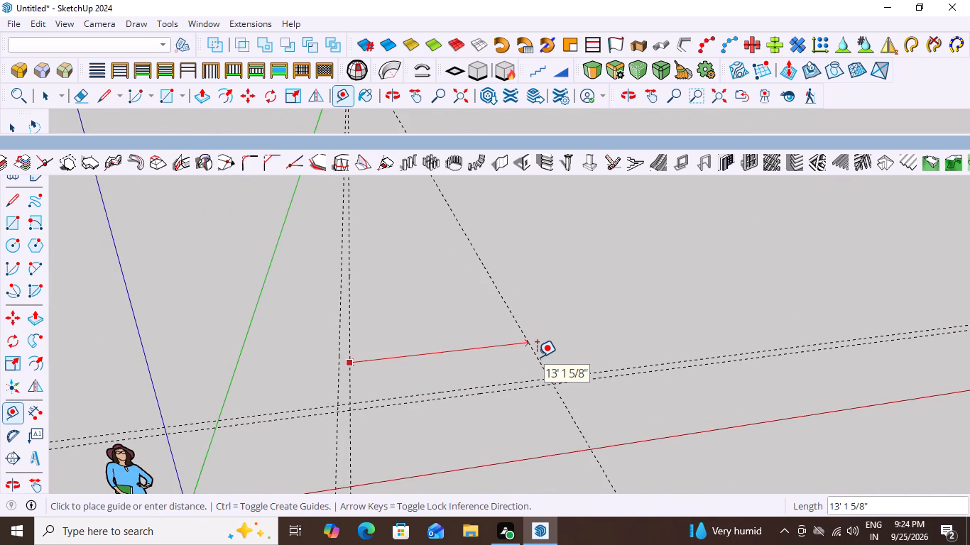
scroll(537, 357, down, 6)
middle_drag(513, 336, 506, 297)
scroll(520, 344, up, 4)
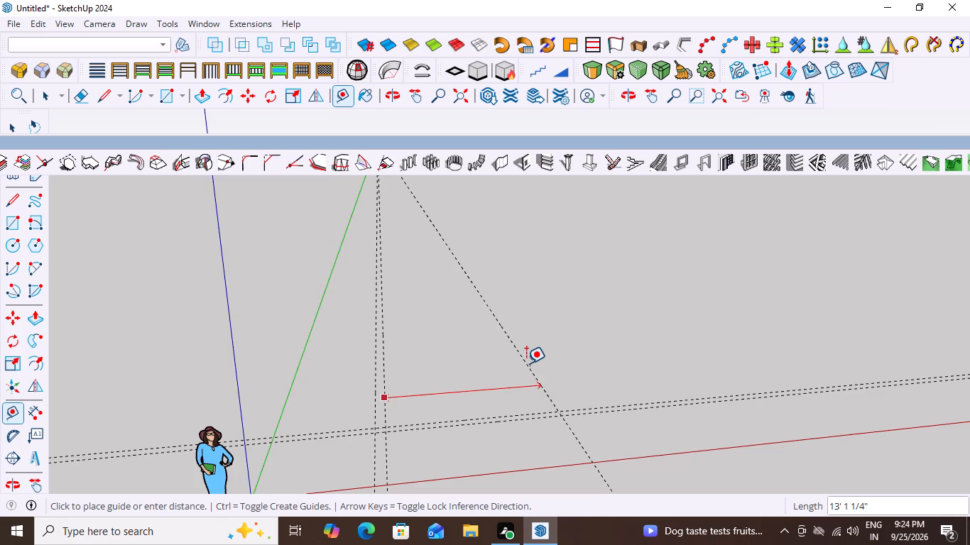
text(12')
key(Return)
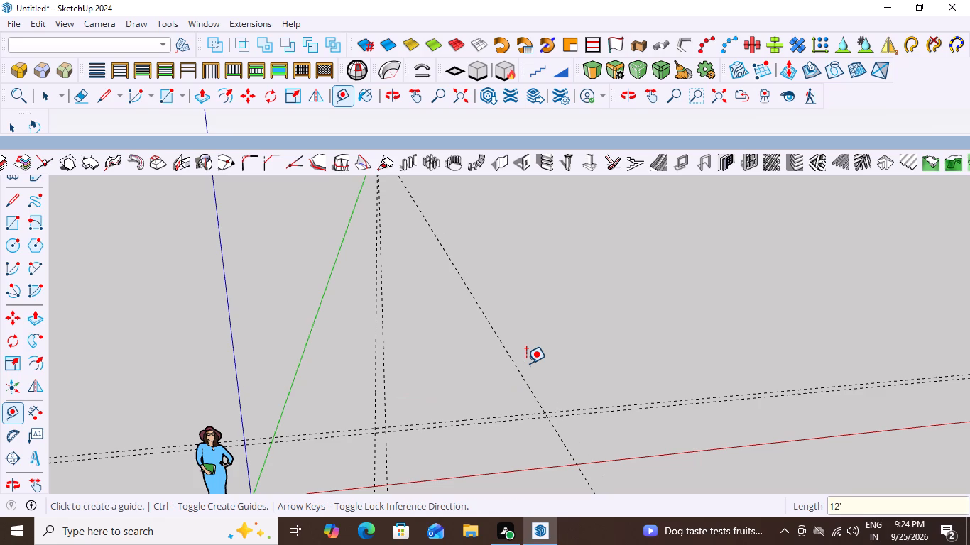
click(515, 363)
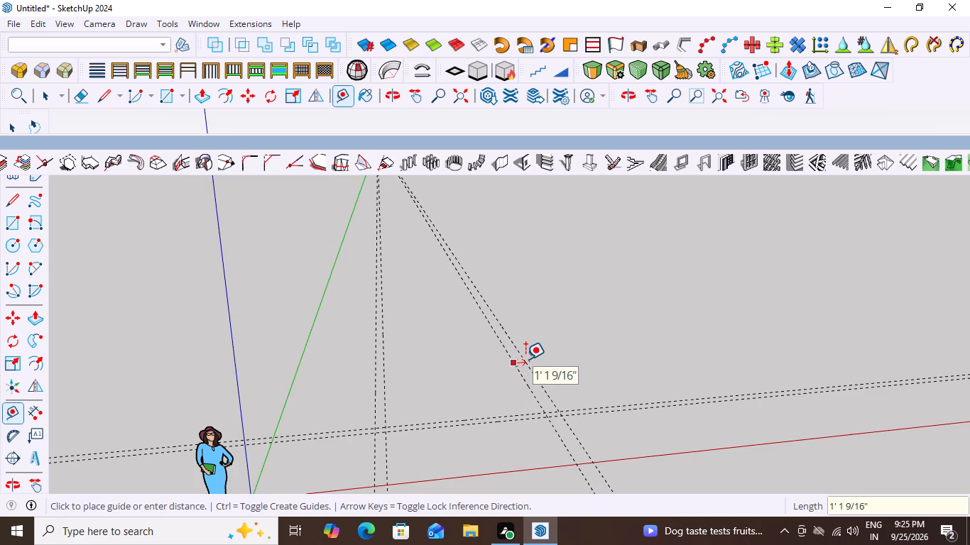
key(9)
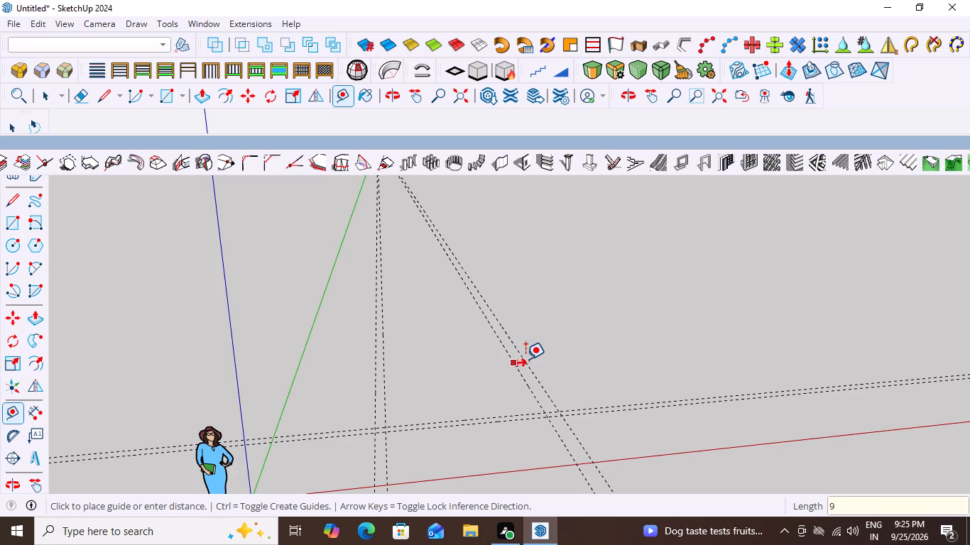
key(shift+quotedbl)
key(Return)
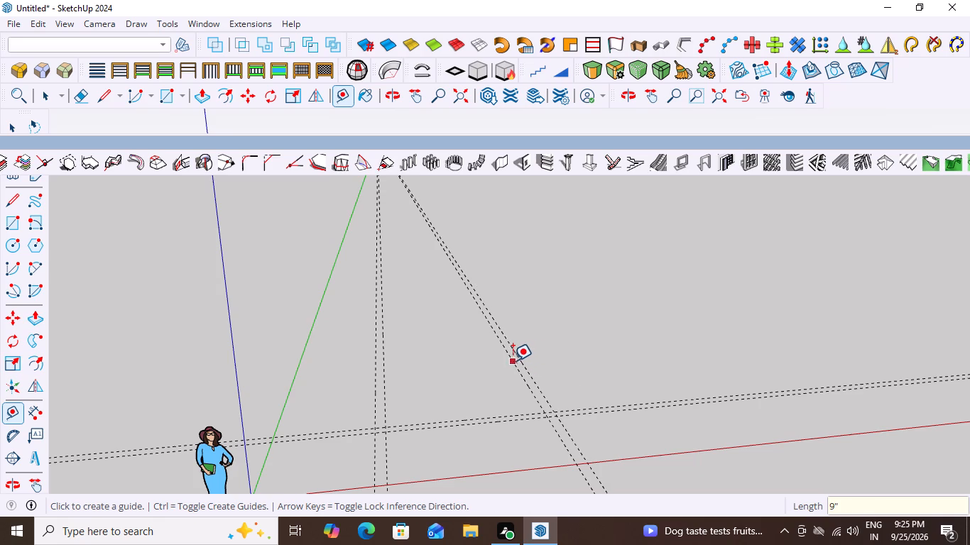
Add a guide 16' beyond the second green-direction wall pair, plus another 9" past it for the wall thickness.
click(518, 359)
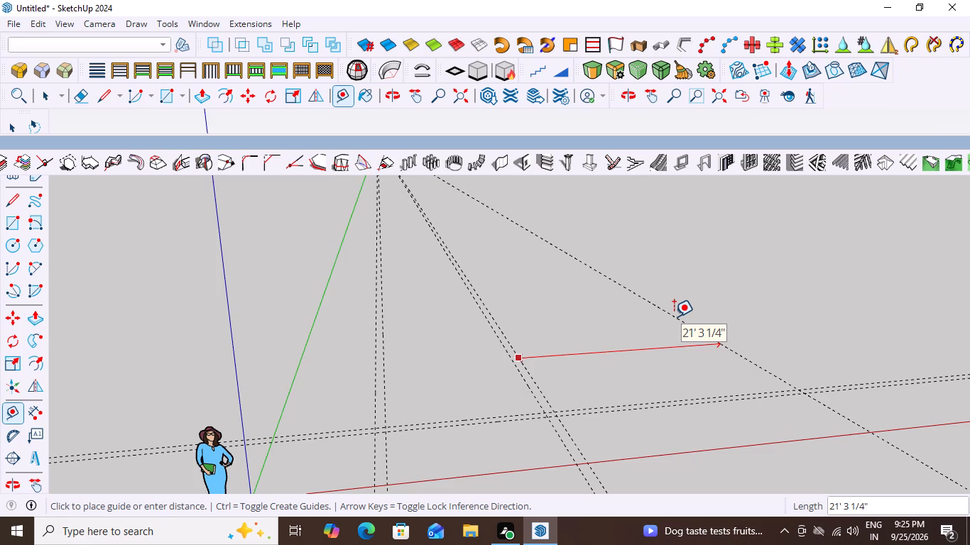
key(1)
text(6')
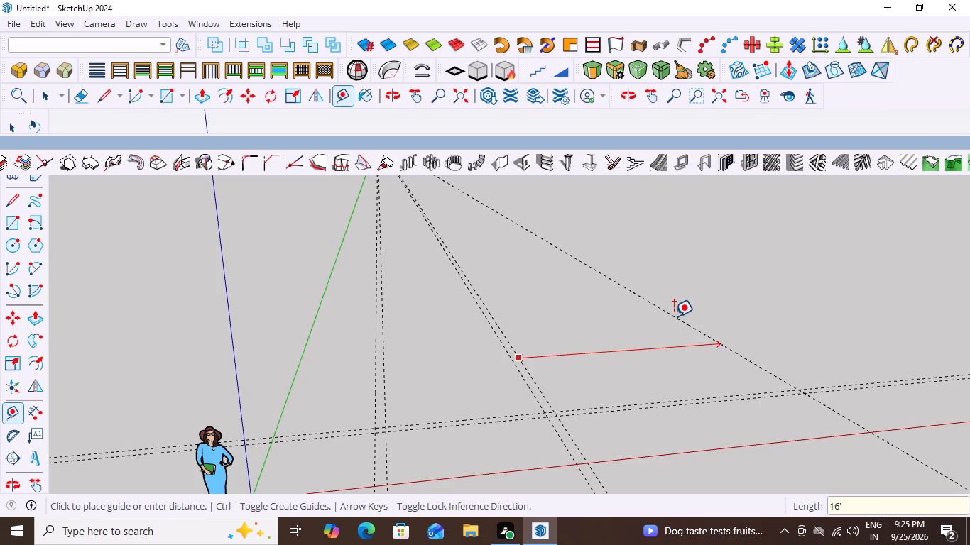
key(Return)
click(650, 326)
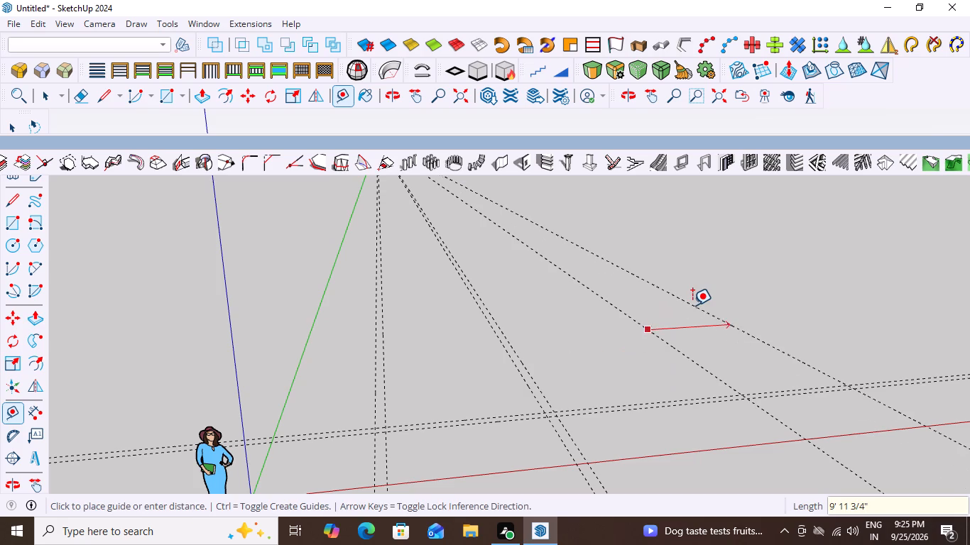
text(9")
key(Return)
Start a parallel guide from the outer line of the wall pair running along the red axis, offsetting it along the green direction.
scroll(597, 344, down, 1)
middle_drag(605, 358, 547, 369)
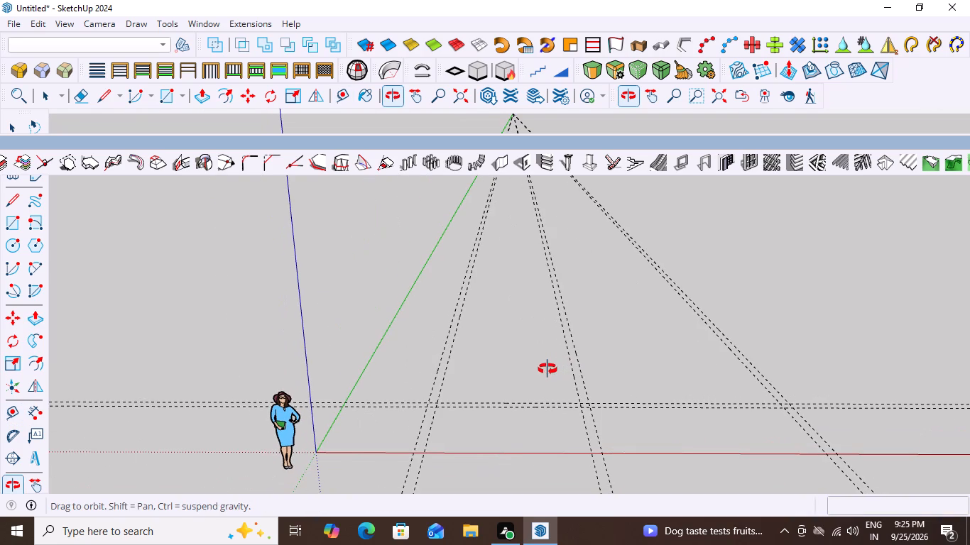
middle_drag(547, 369, 535, 374)
scroll(526, 418, up, 2)
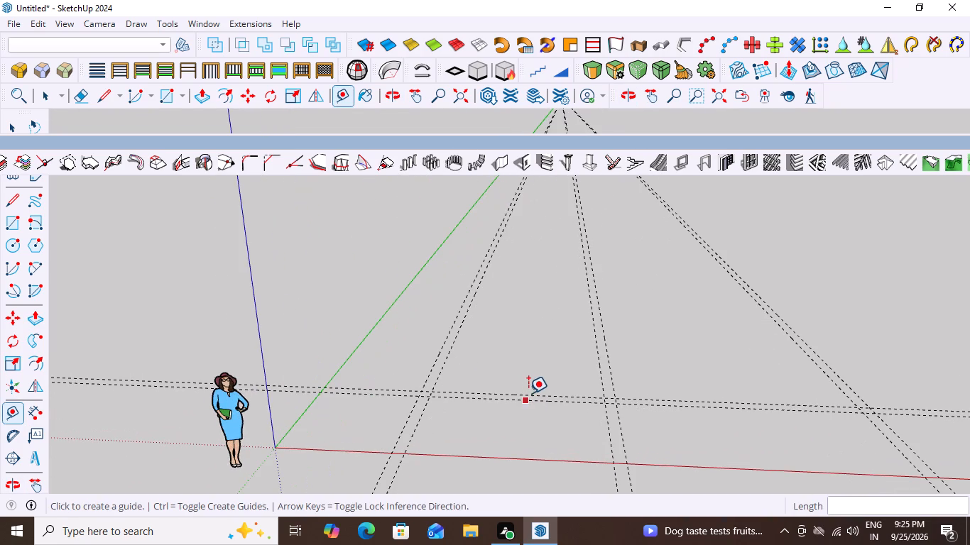
click(529, 393)
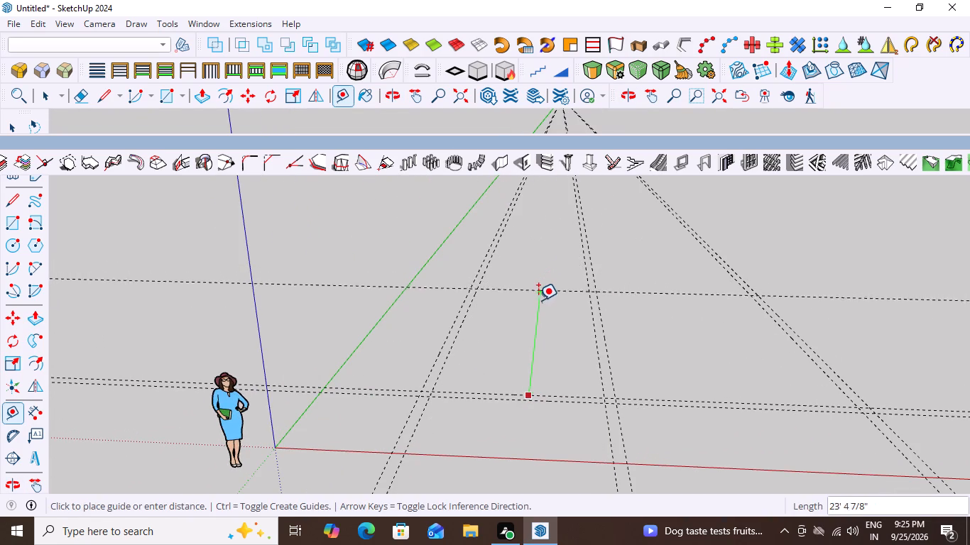
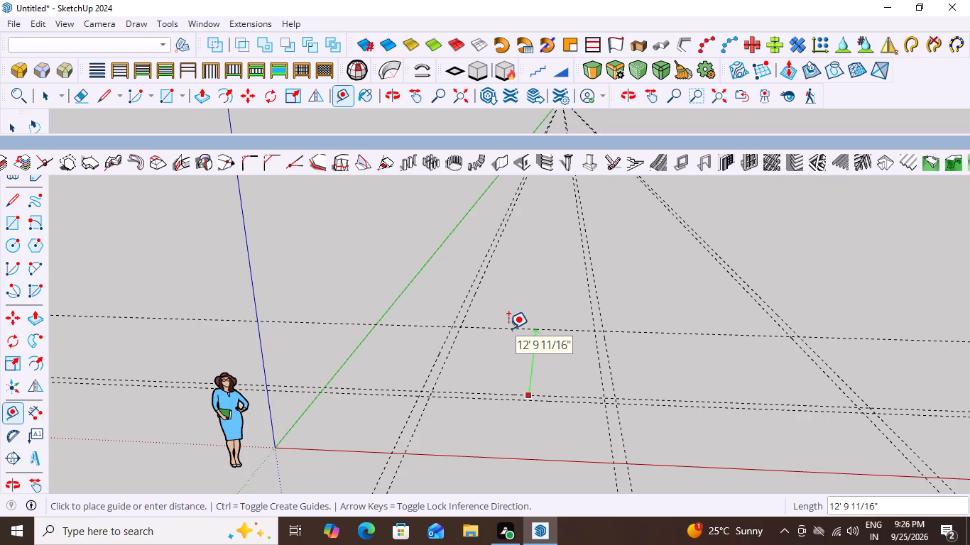
Place the guide 12' beyond the wall pair running along the red axis, plus another 9" past it for the wall thickness.
text(12)
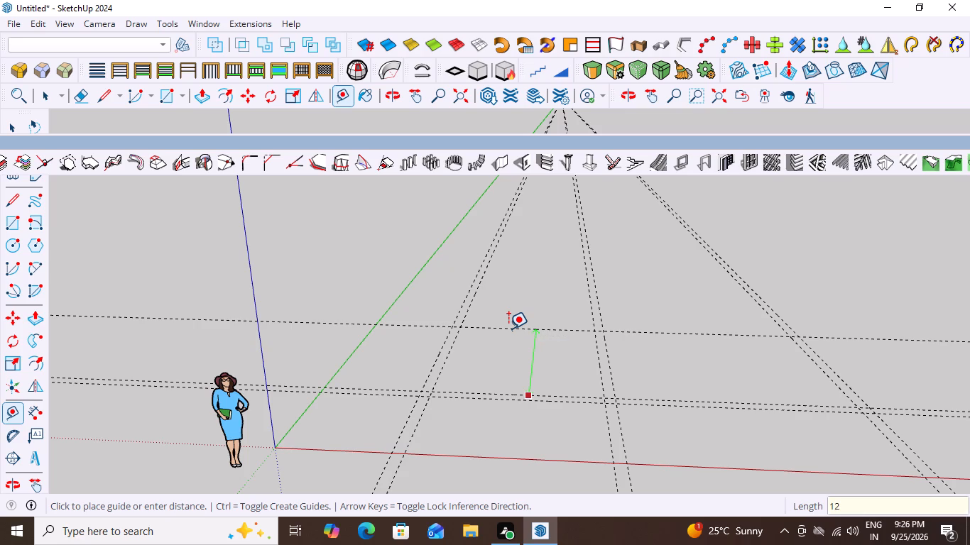
key(apostrophe)
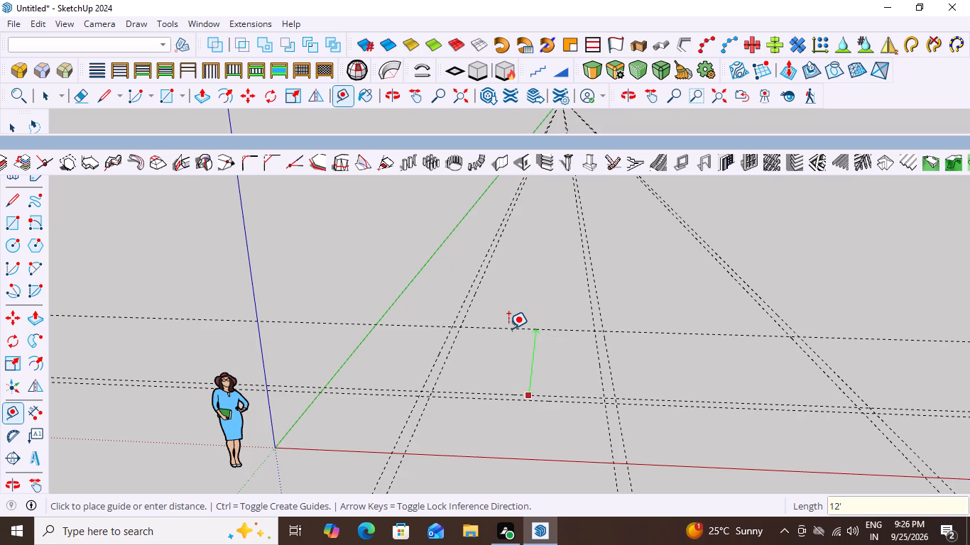
key(Return)
click(503, 331)
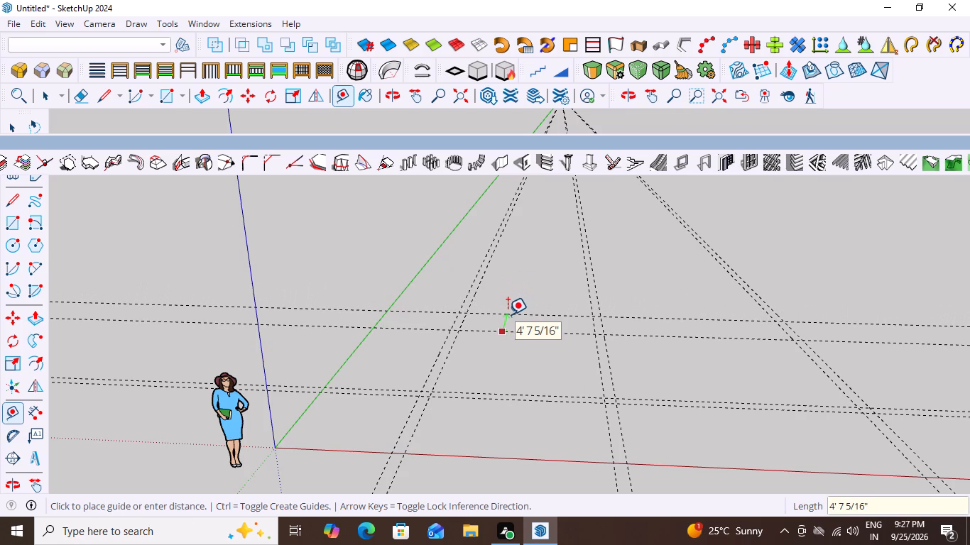
key(9)
key(shift+quotedbl)
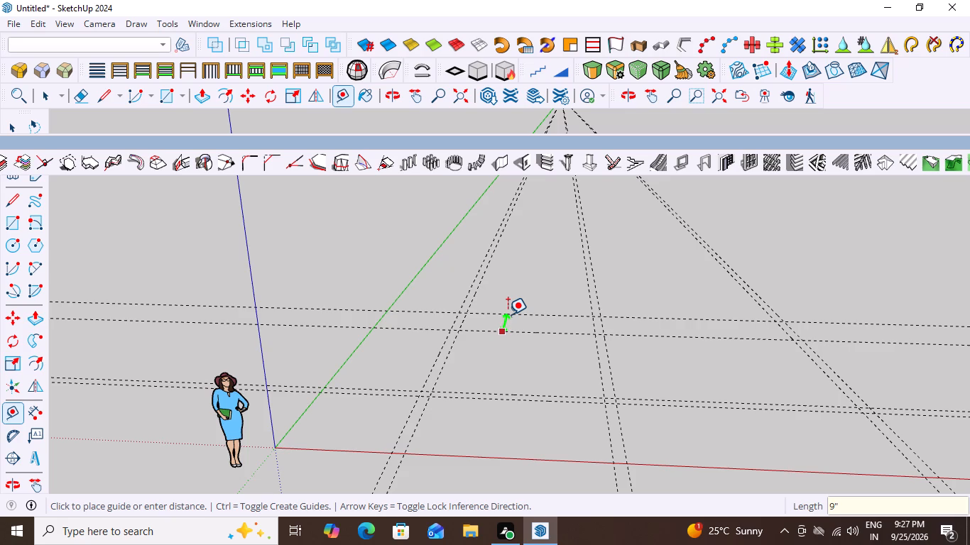
key(Return)
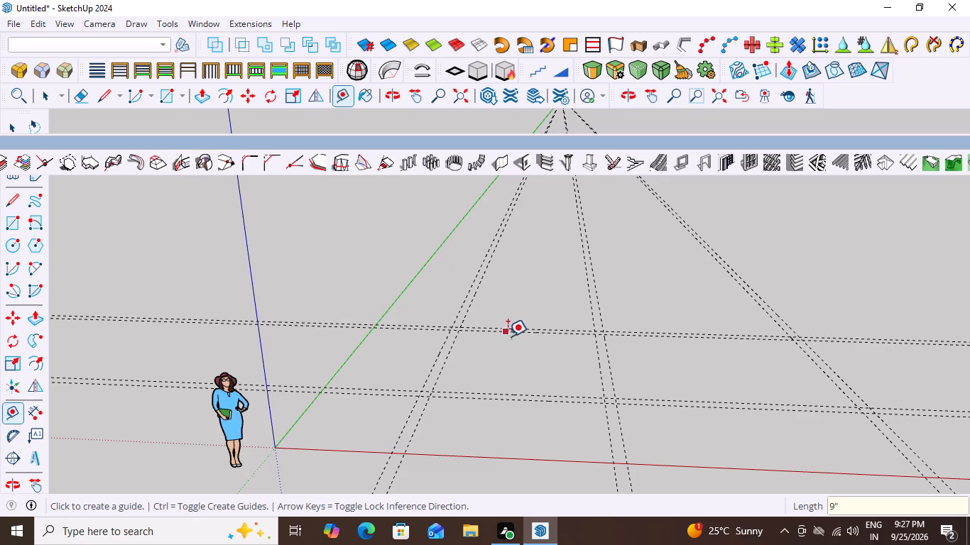
Examine the guide grid laid out so far, checking the wall pairs in both directions.
scroll(503, 368, down, 1)
scroll(604, 358, down, 8)
middle_drag(643, 360, 654, 404)
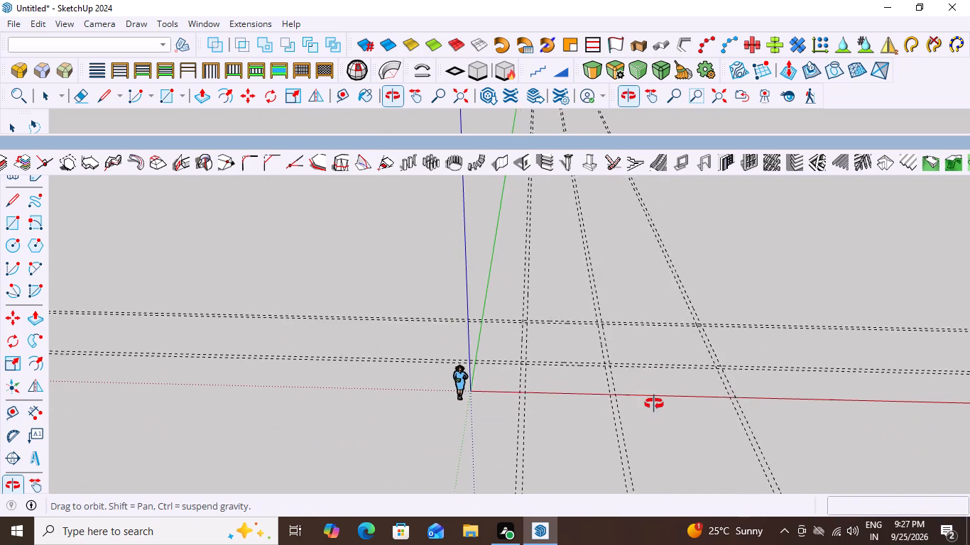
middle_drag(654, 404, 657, 408)
scroll(570, 343, up, 5)
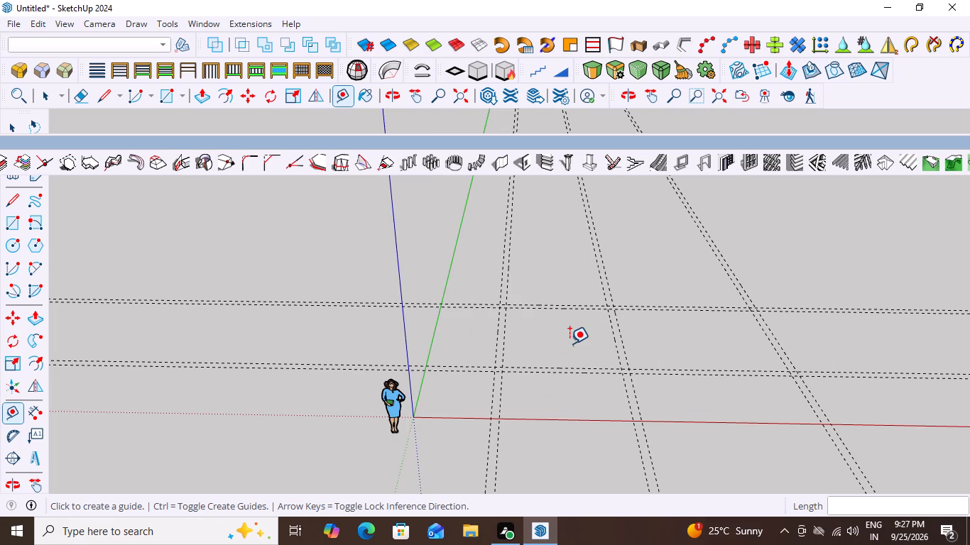
scroll(629, 287, up, 2)
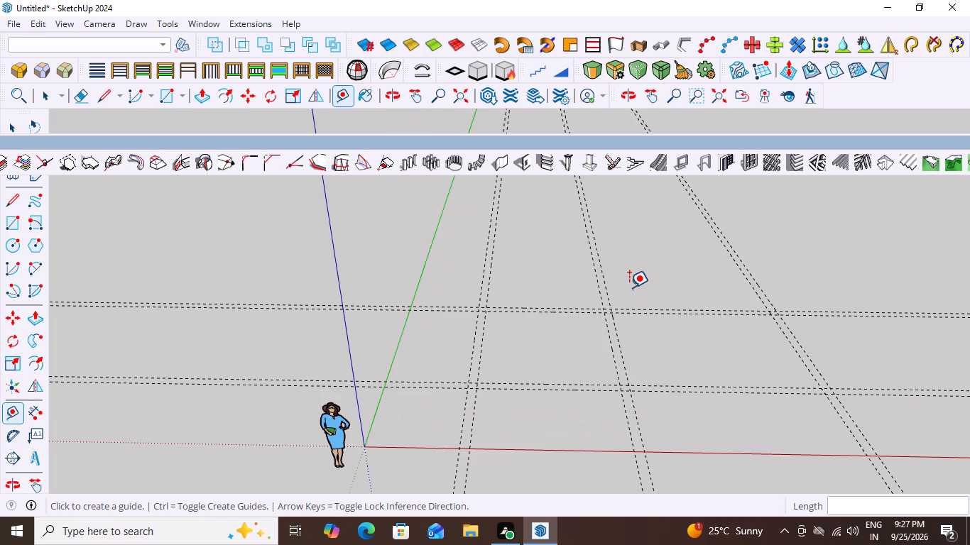
scroll(629, 287, down, 4)
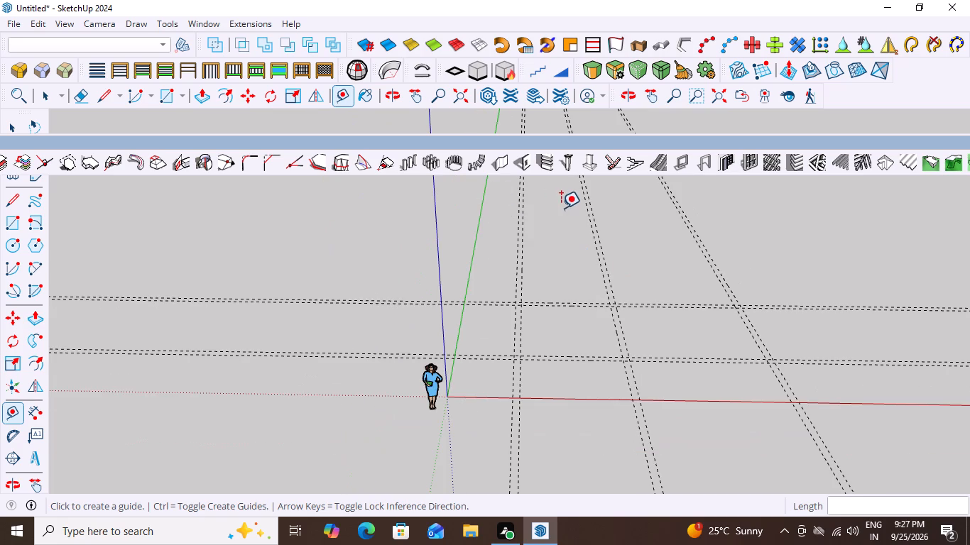
scroll(558, 215, up, 3)
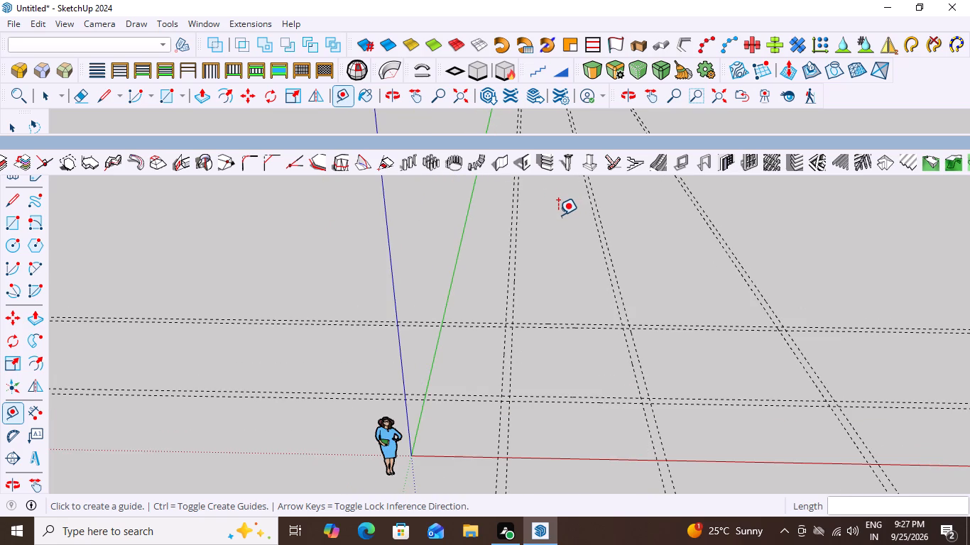
scroll(547, 309, down, 7)
scroll(635, 287, up, 3)
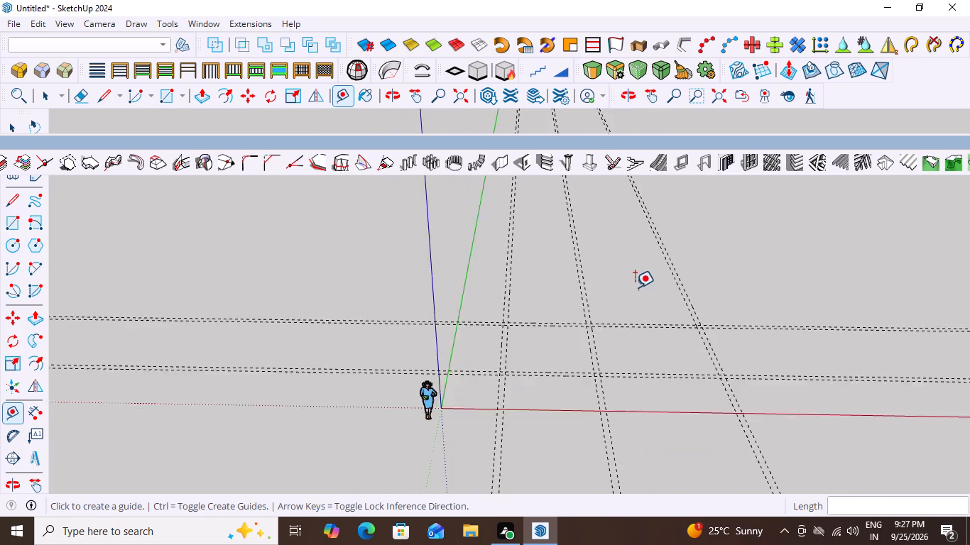
scroll(635, 287, up, 1)
scroll(521, 281, up, 4)
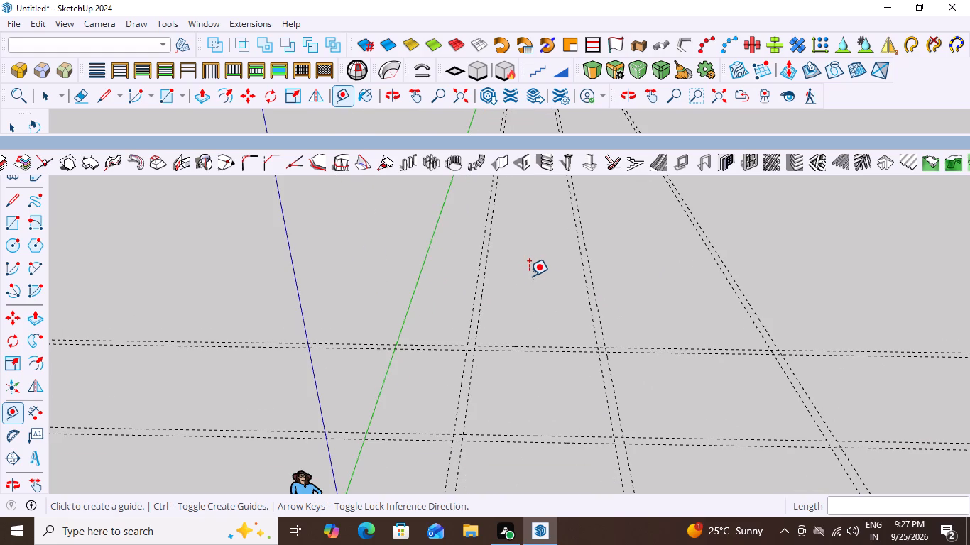
scroll(529, 276, up, 2)
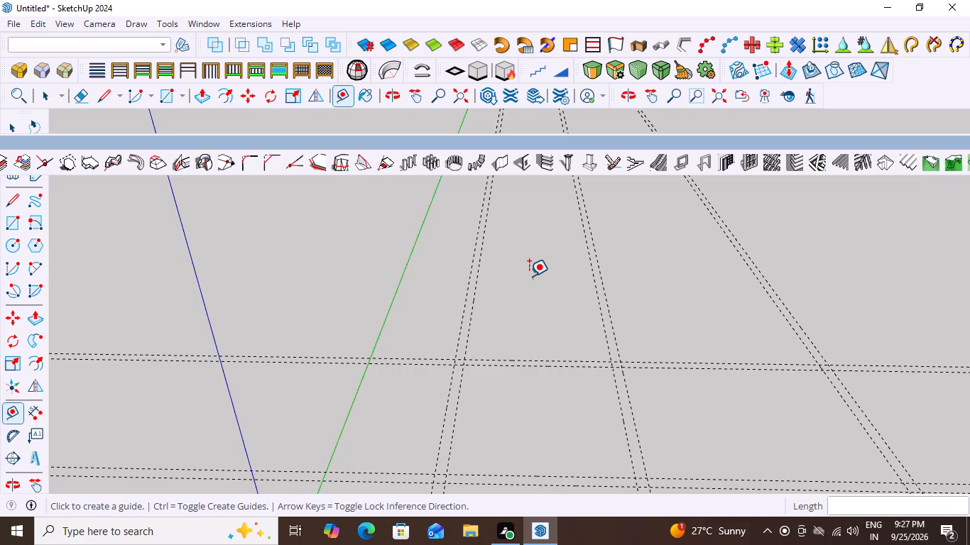
scroll(529, 276, down, 7)
scroll(606, 319, down, 3)
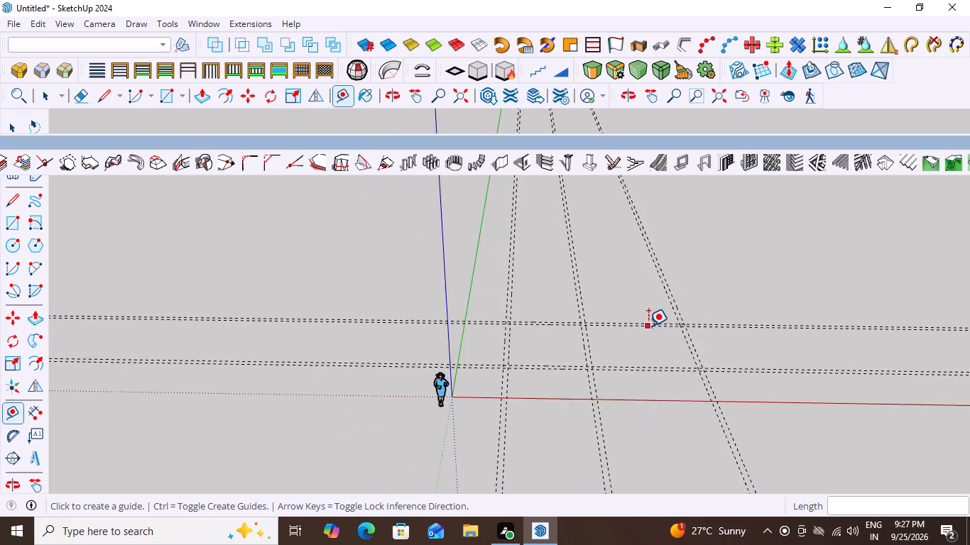
scroll(648, 326, up, 10)
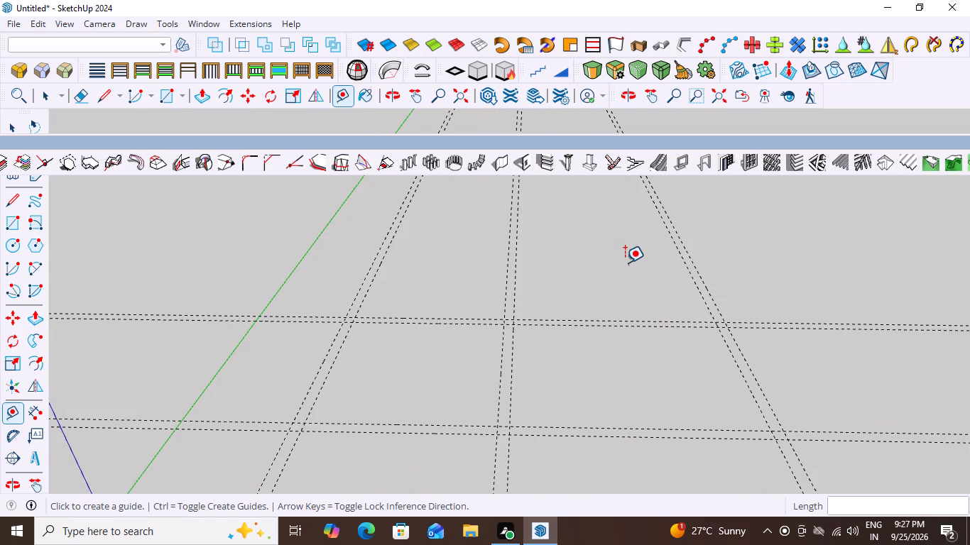
scroll(625, 263, down, 4)
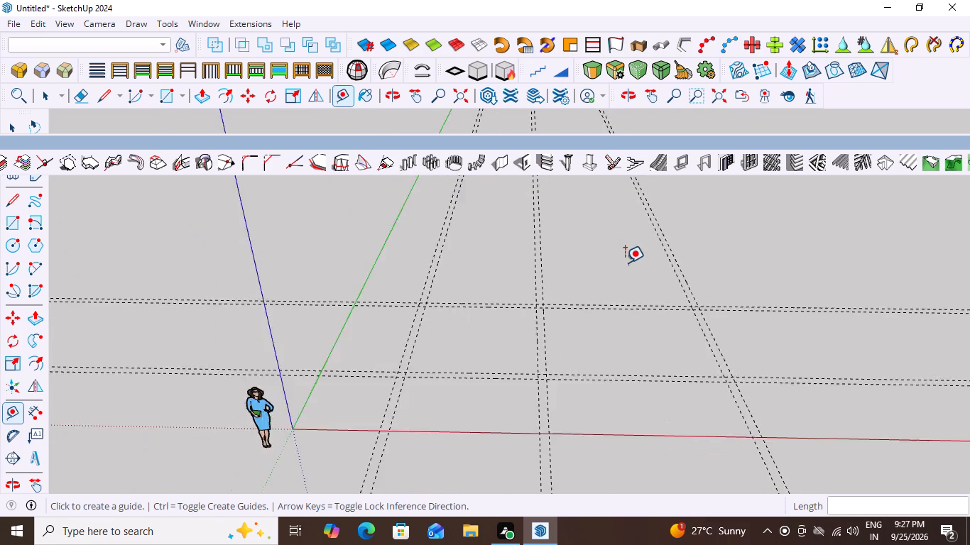
scroll(625, 263, down, 7)
Add a guide 18' beyond the second red-direction wall pair, plus another 9" past it for the wall thickness.
middle_drag(626, 236, 637, 275)
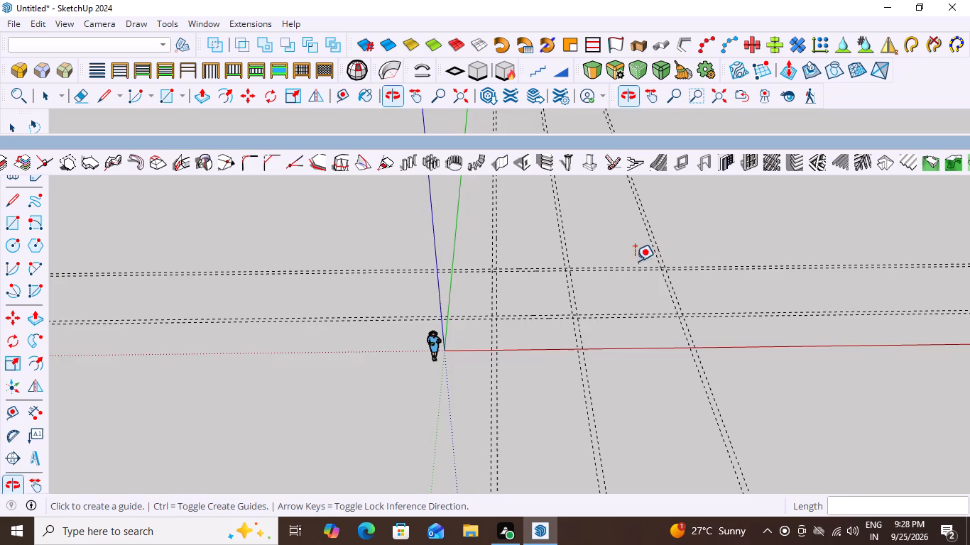
scroll(558, 252, up, 6)
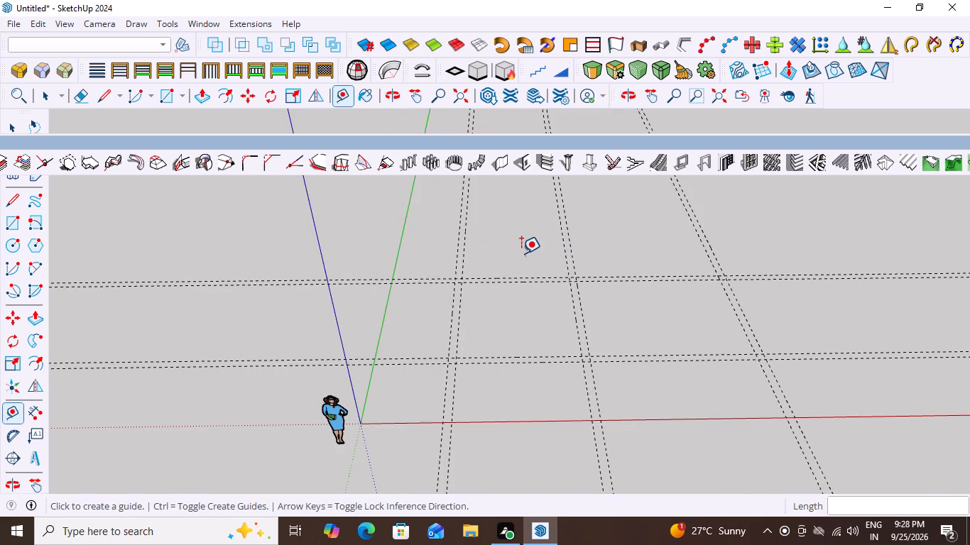
scroll(523, 253, up, 4)
scroll(523, 273, down, 7)
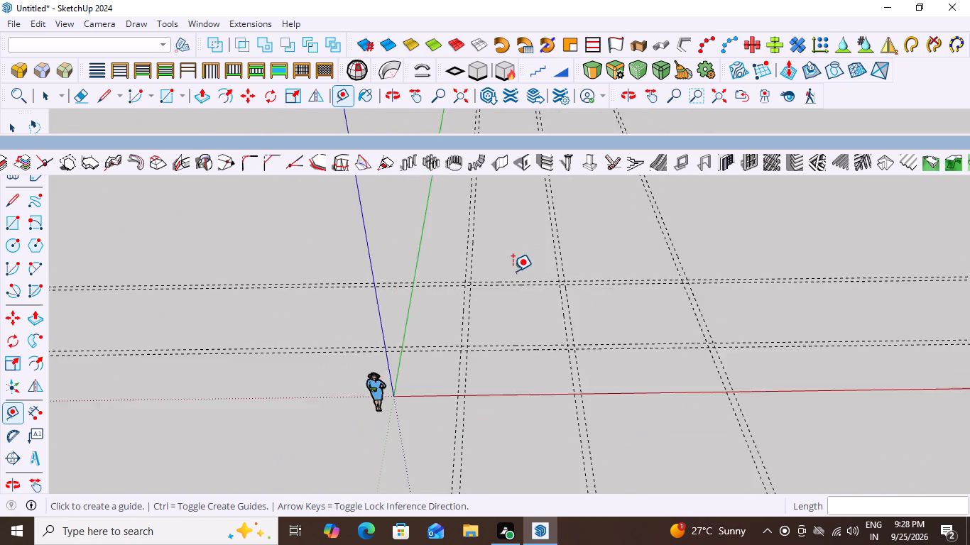
scroll(513, 271, down, 3)
scroll(539, 222, up, 3)
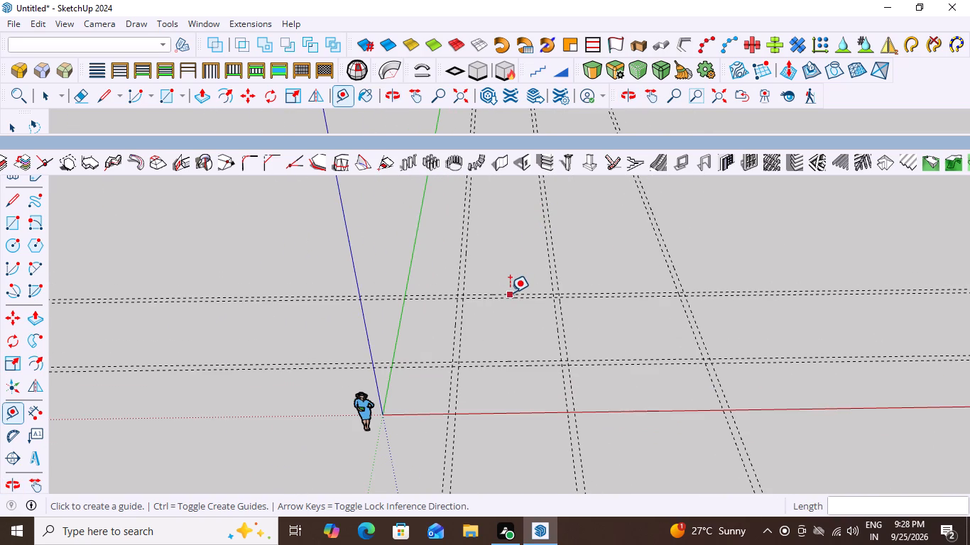
click(510, 292)
scroll(508, 224, down, 7)
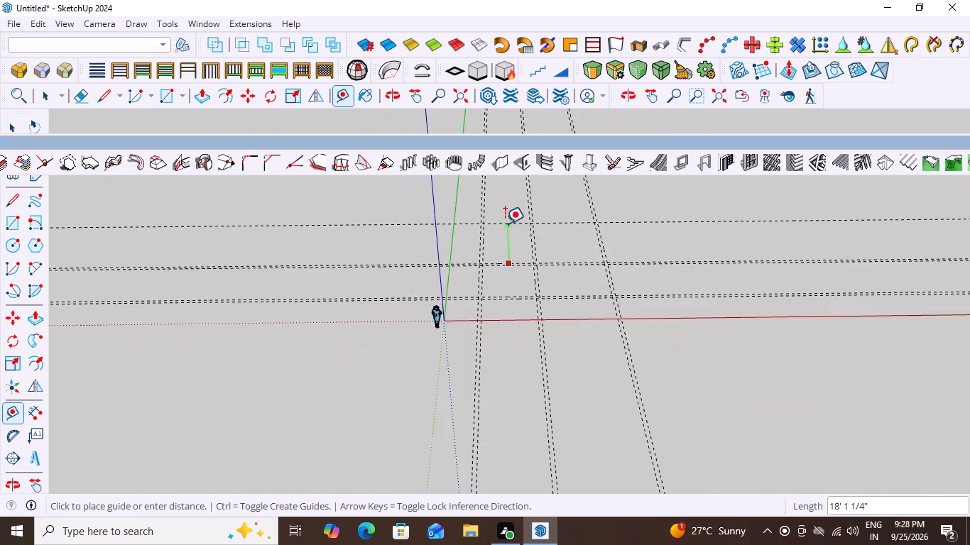
scroll(505, 224, down, 5)
scroll(510, 199, up, 7)
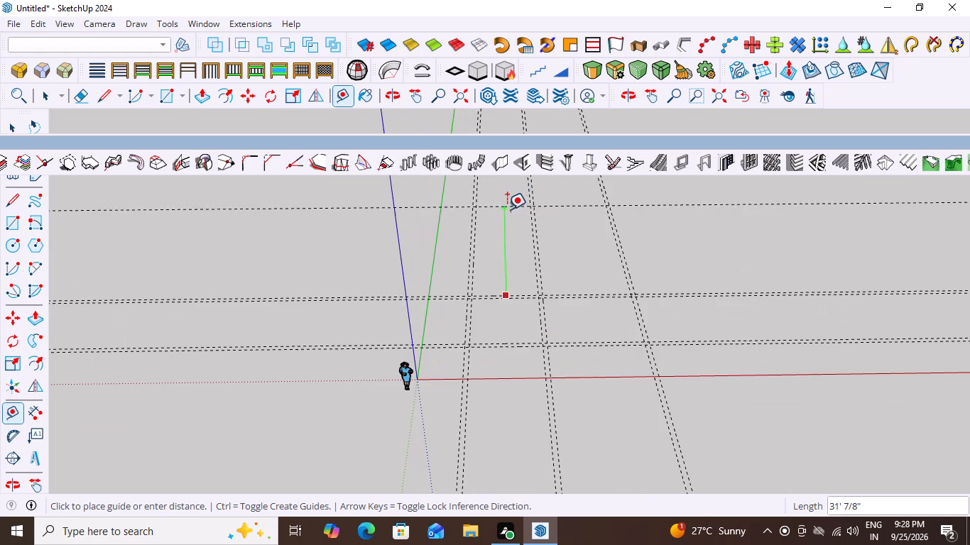
scroll(500, 231, up, 5)
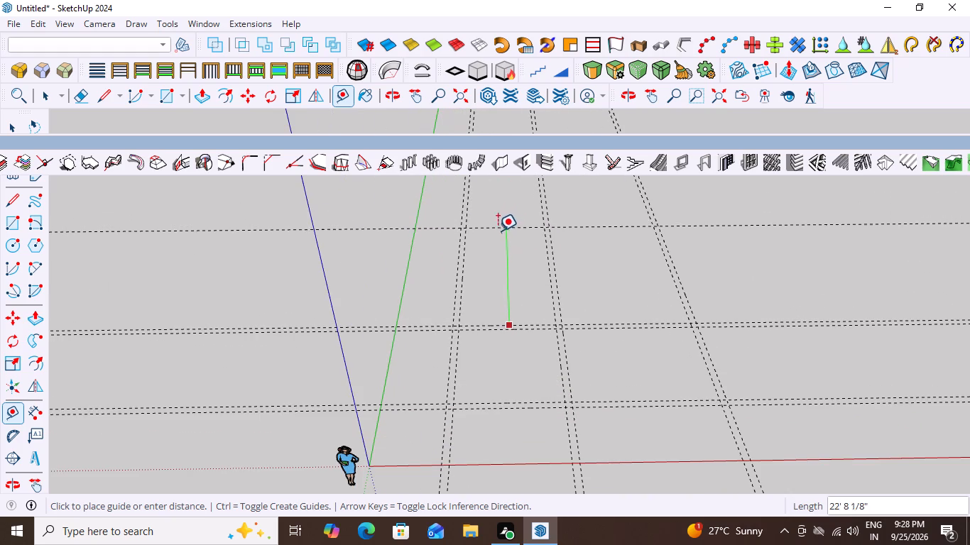
scroll(496, 253, up, 6)
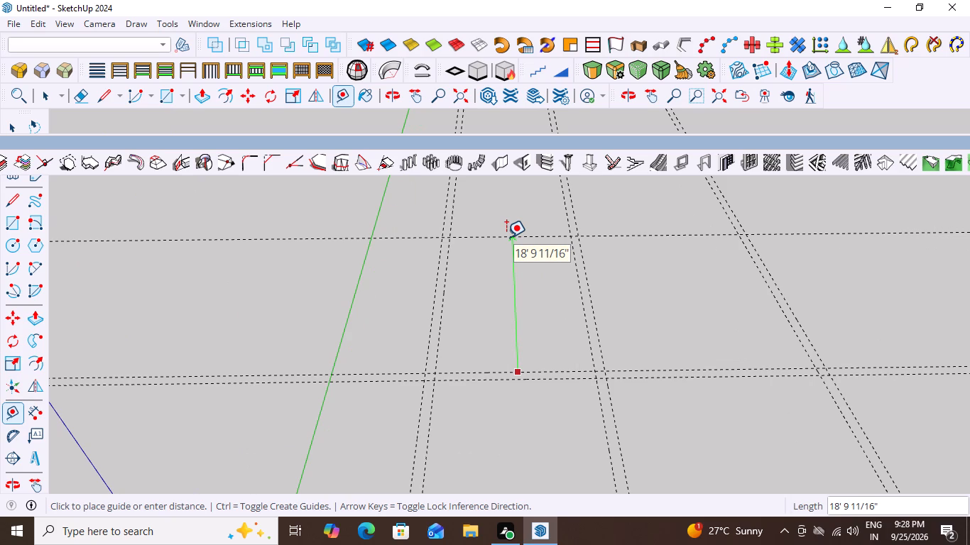
key(1)
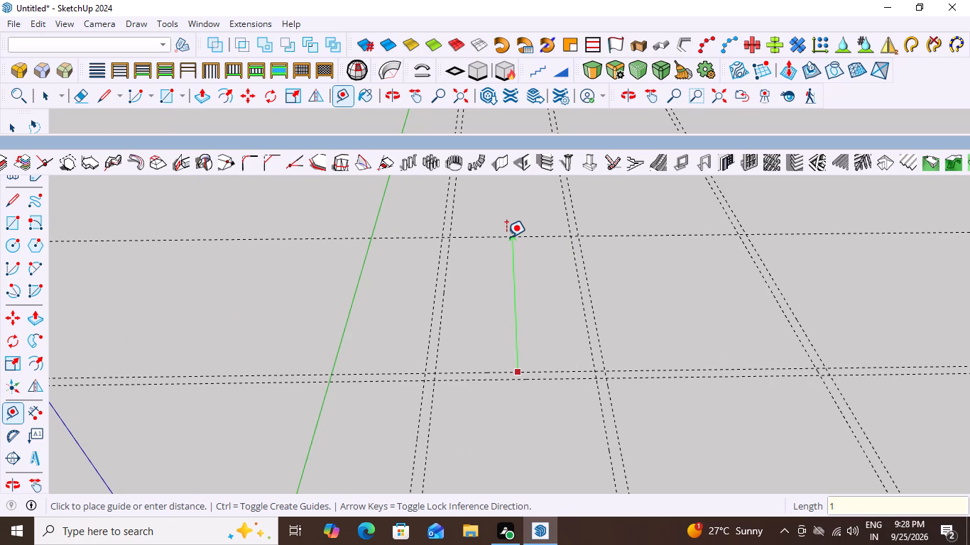
key(8)
key(apostrophe)
key(Return)
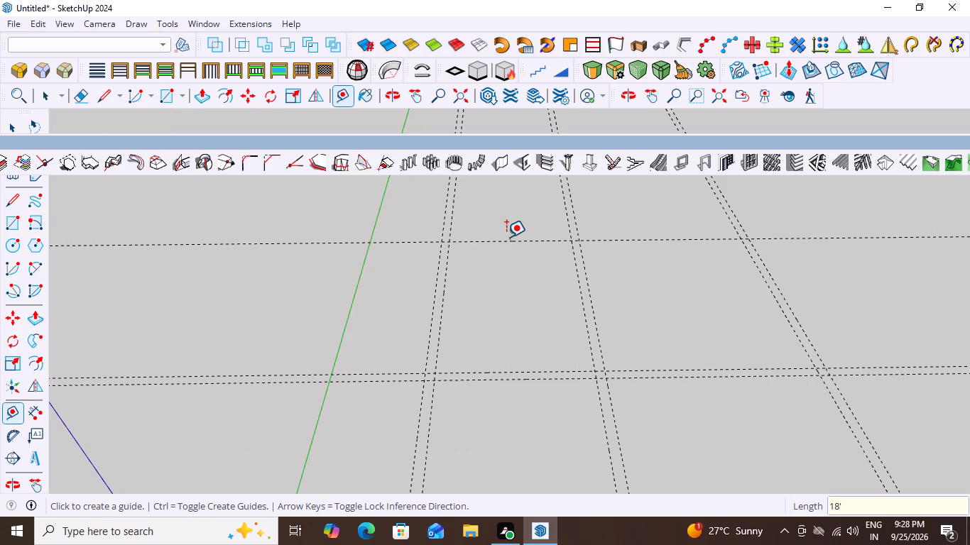
click(510, 241)
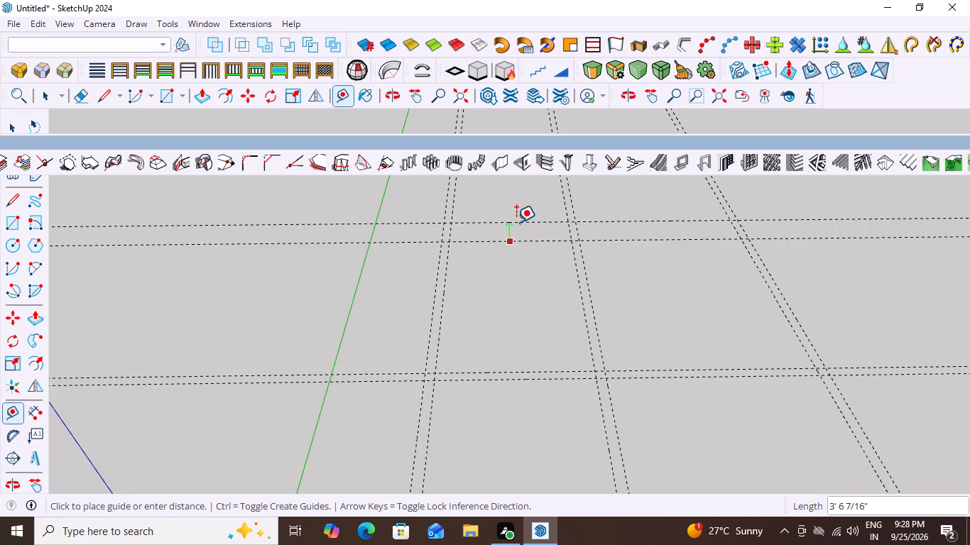
key(9)
key(shift+quotedbl)
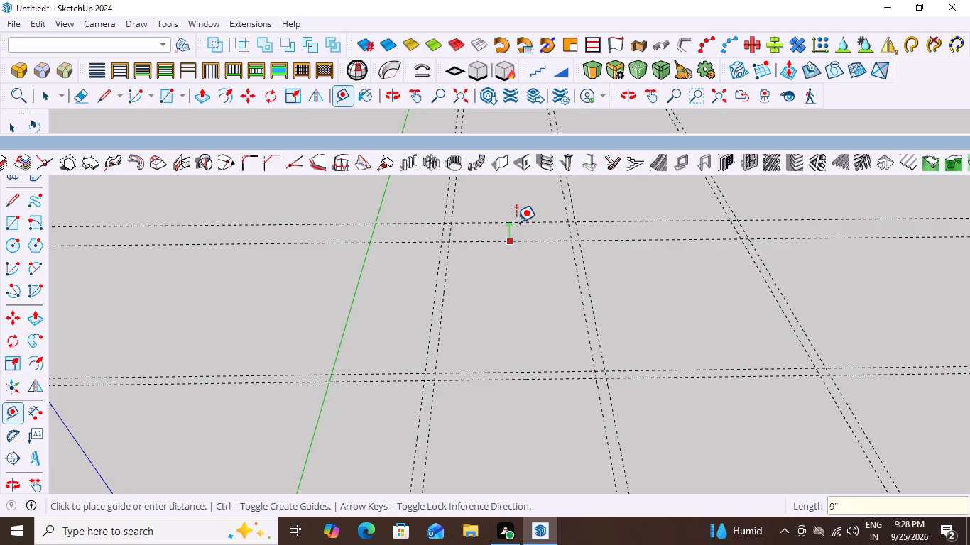
key(Return)
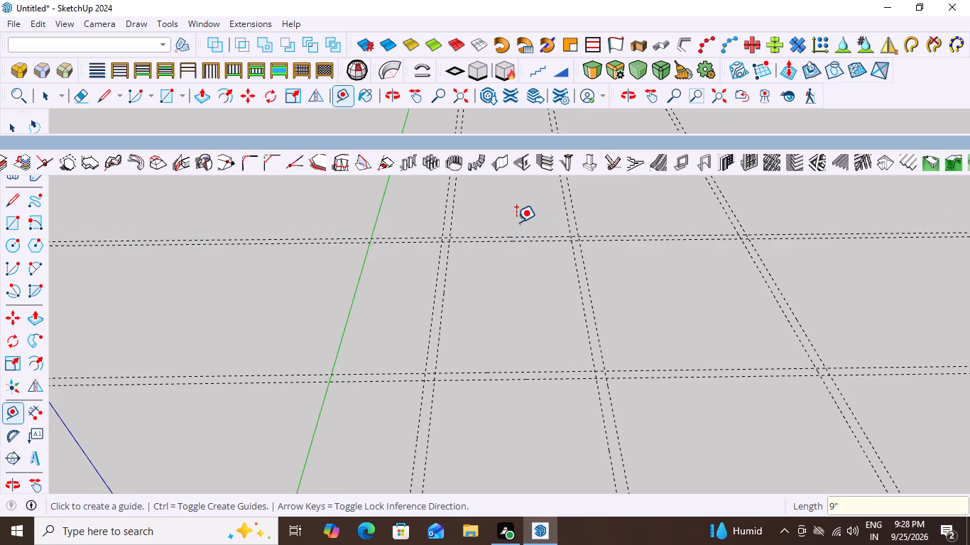
key(space)
Bring up the 1001bit vertical wall builder using wall type 1 and set the wall thickness to 9".
scroll(516, 222, down, 10)
scroll(494, 346, up, 2)
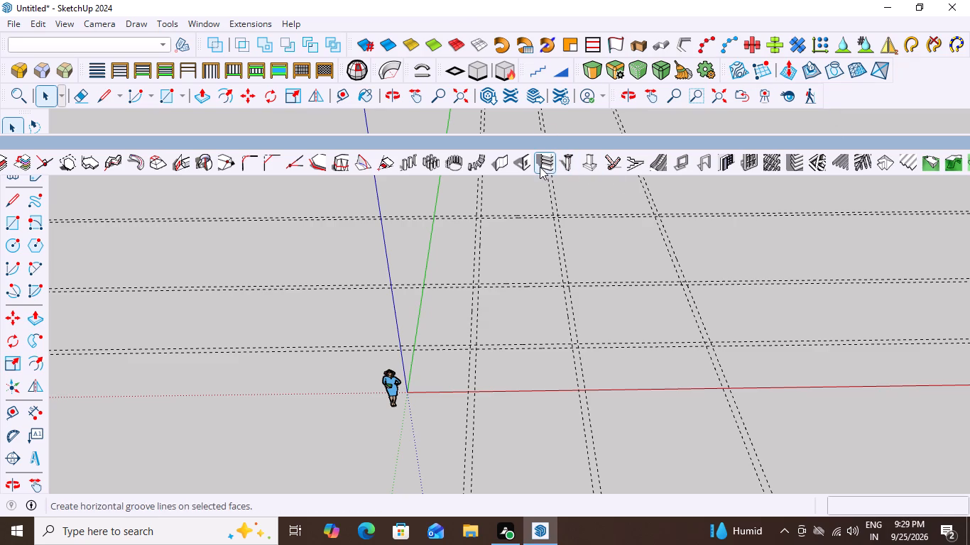
click(504, 160)
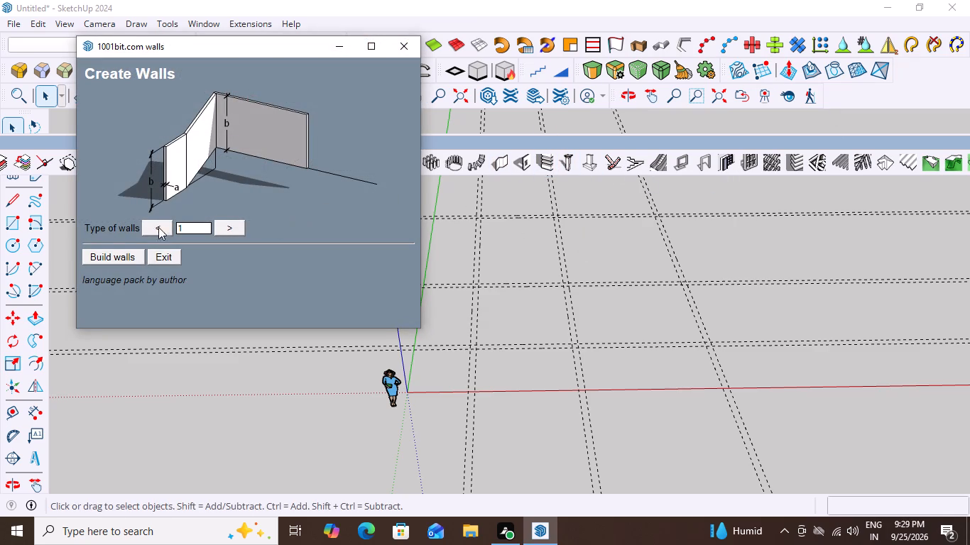
click(126, 256)
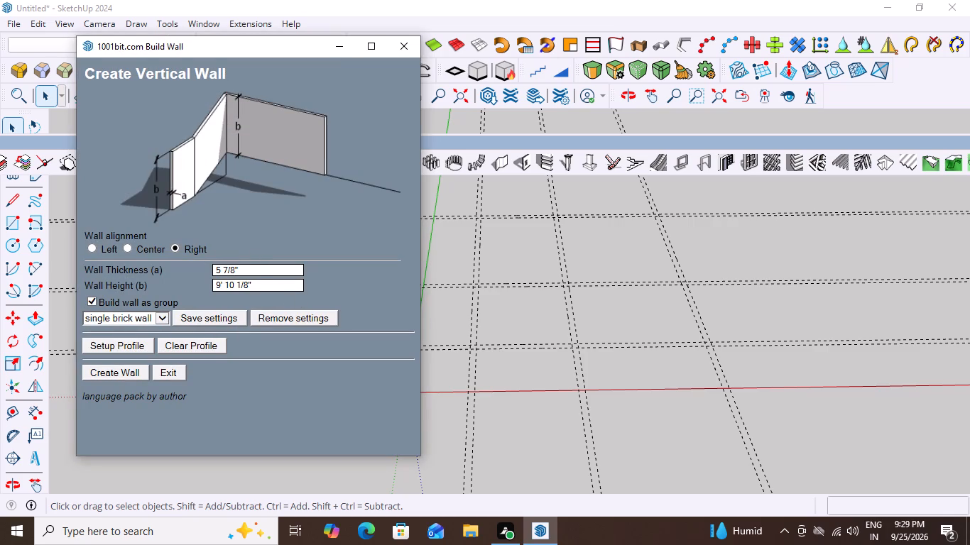
click(263, 268)
key(BackSpace)
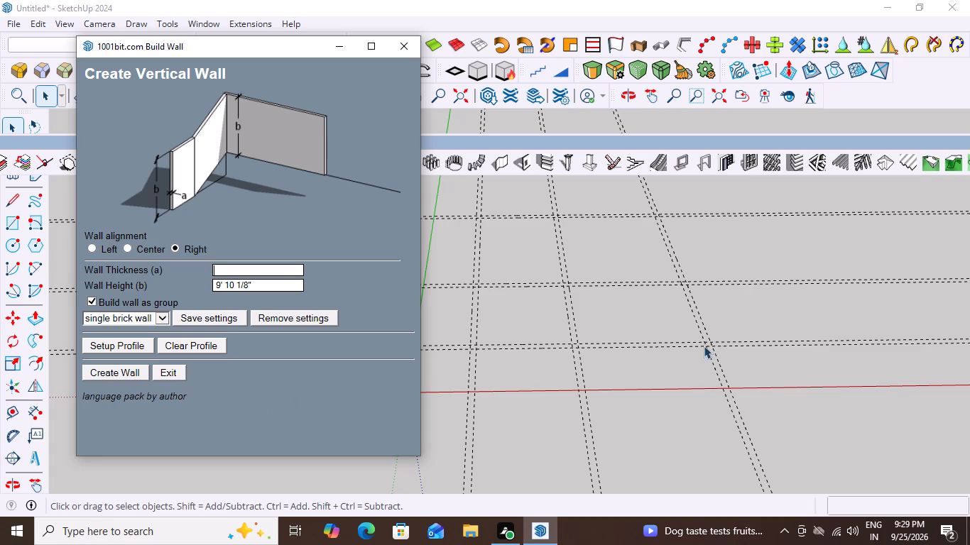
scroll(573, 326, down, 2)
key(Escape)
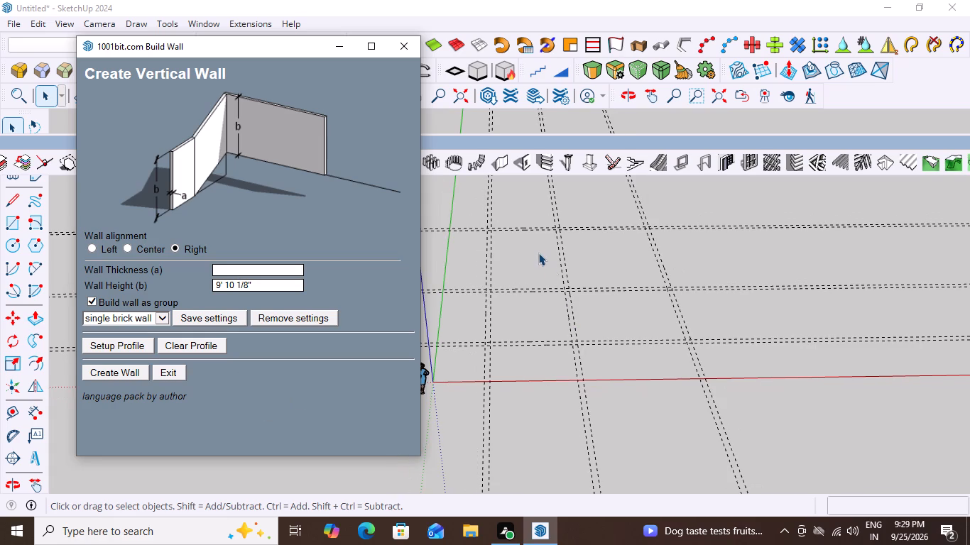
key(Escape)
click(222, 270)
key(9)
key(shift+quotedbl)
Set the vertical wall's height to 10'.
click(254, 285)
scroll(453, 268, down, 4)
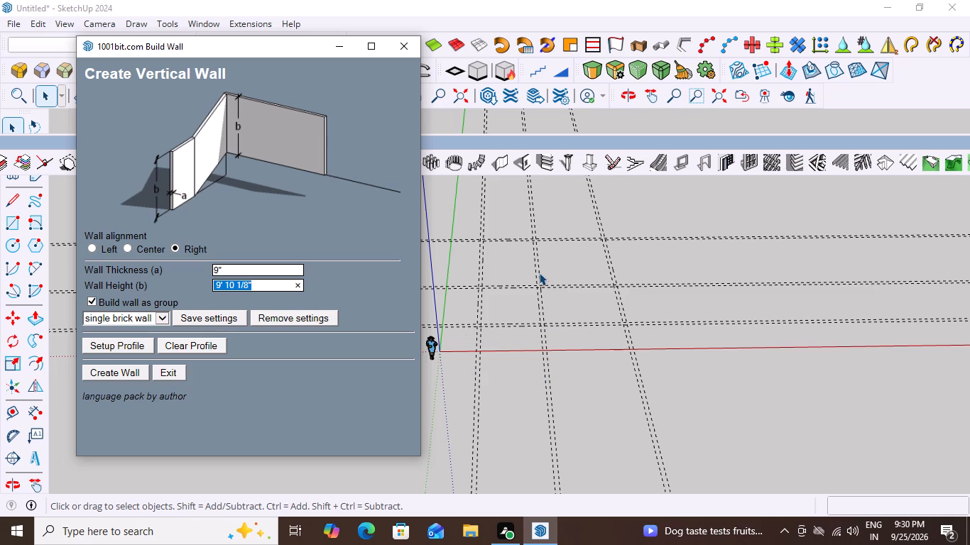
scroll(539, 272, up, 2)
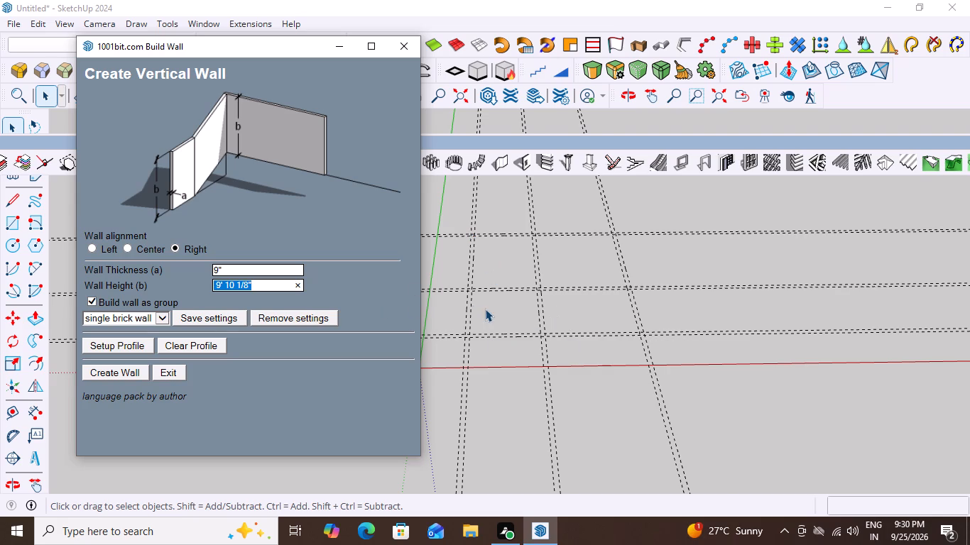
scroll(485, 309, up, 4)
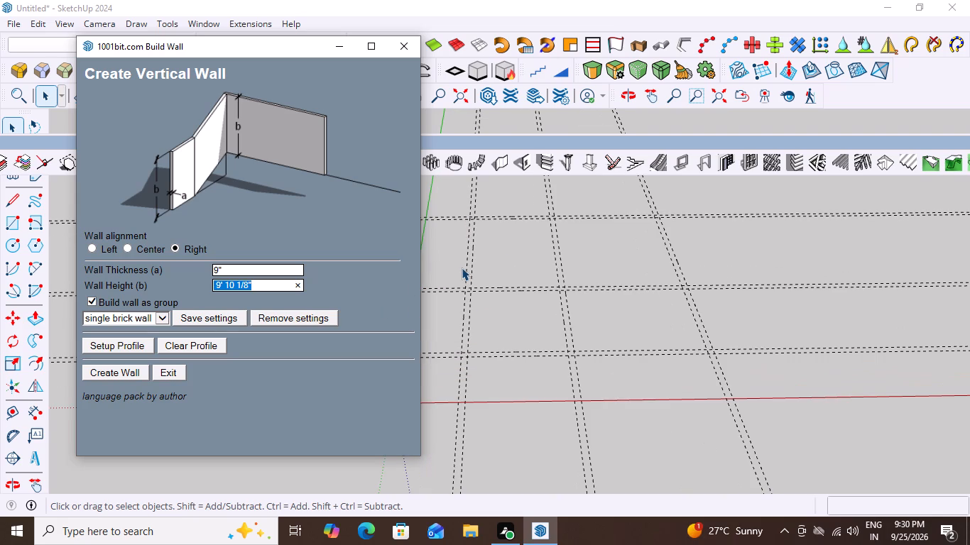
click(277, 277)
key(BackSpace)
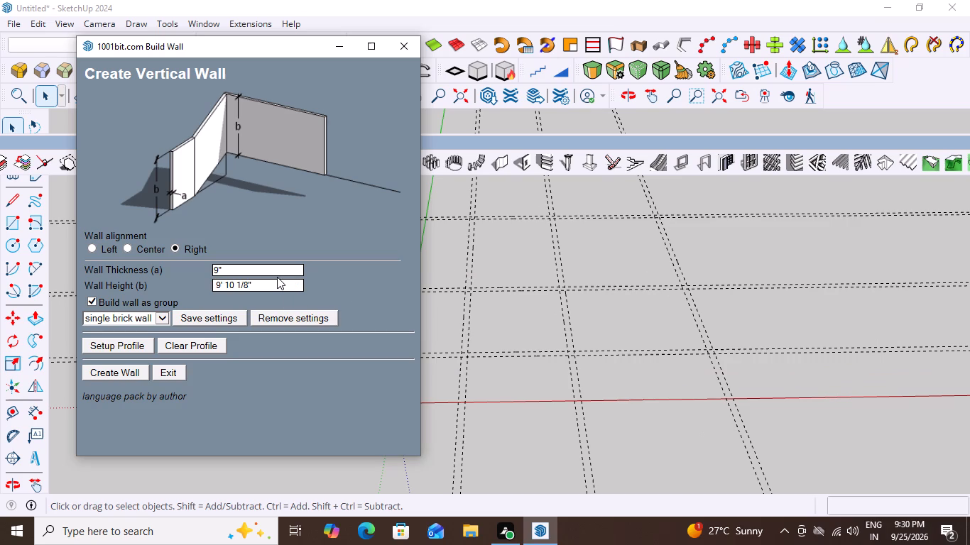
key(BackSpace)
key(BackSpace)
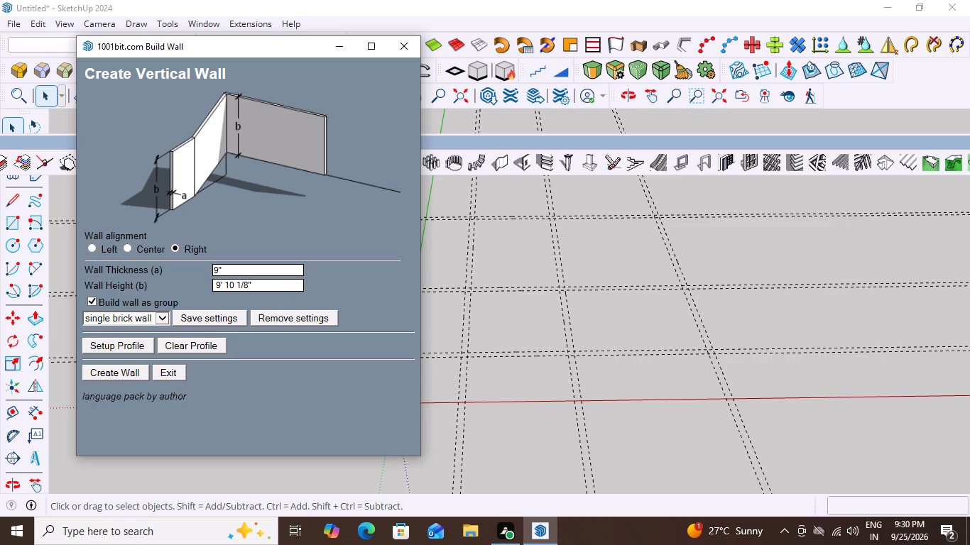
click(258, 285)
key(BackSpace)
key(BackSpace)
key(1)
key(0)
key(apostrophe)
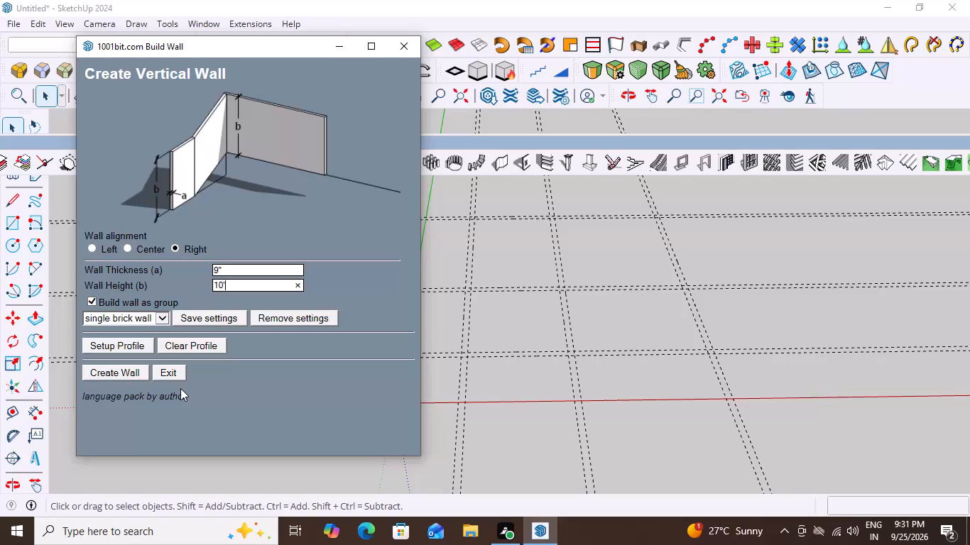
Create the first wall run along the first green-direction guide pair's outer line, from the middle red-direction pair's far line to the nearest pair's near line.
click(110, 372)
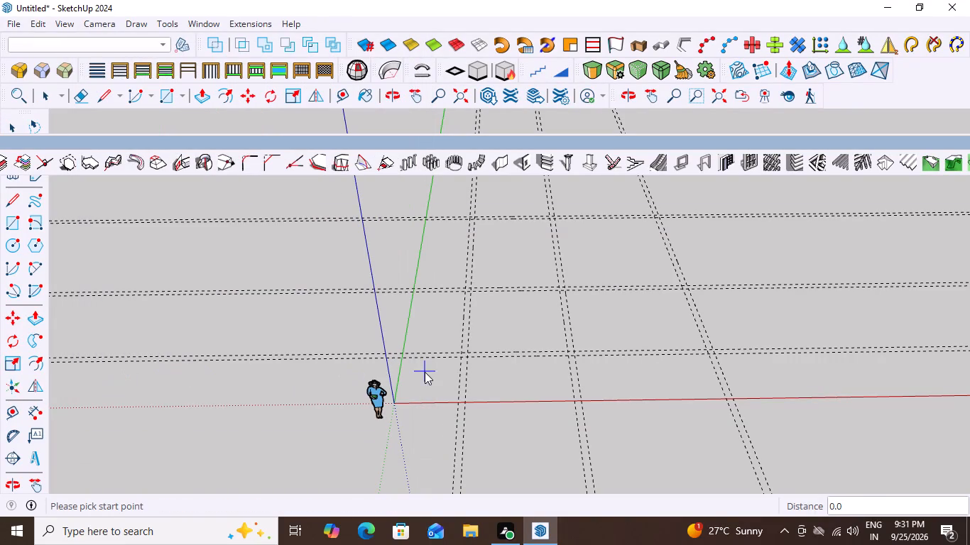
scroll(469, 197, up, 6)
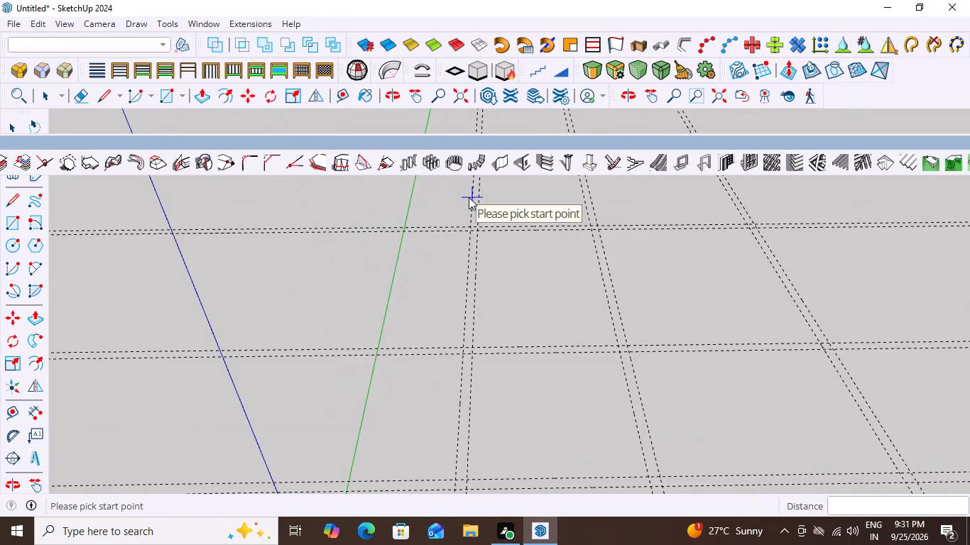
scroll(472, 221, down, 7)
scroll(475, 207, up, 2)
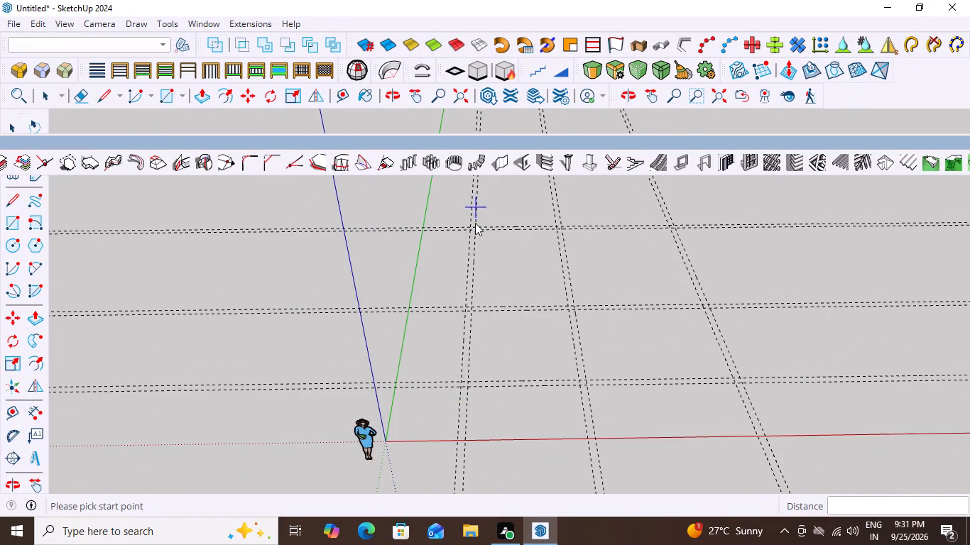
scroll(482, 260, up, 8)
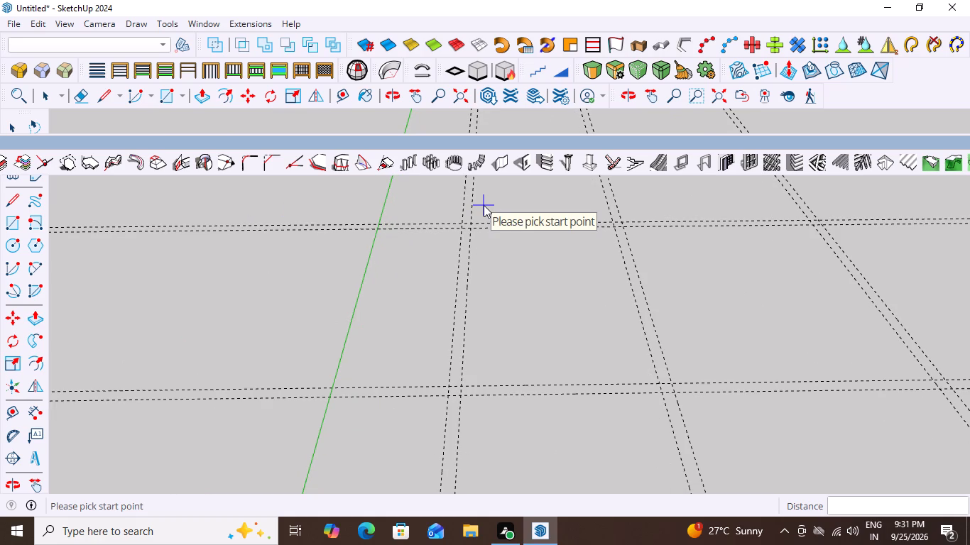
scroll(432, 226, down, 8)
scroll(465, 216, up, 2)
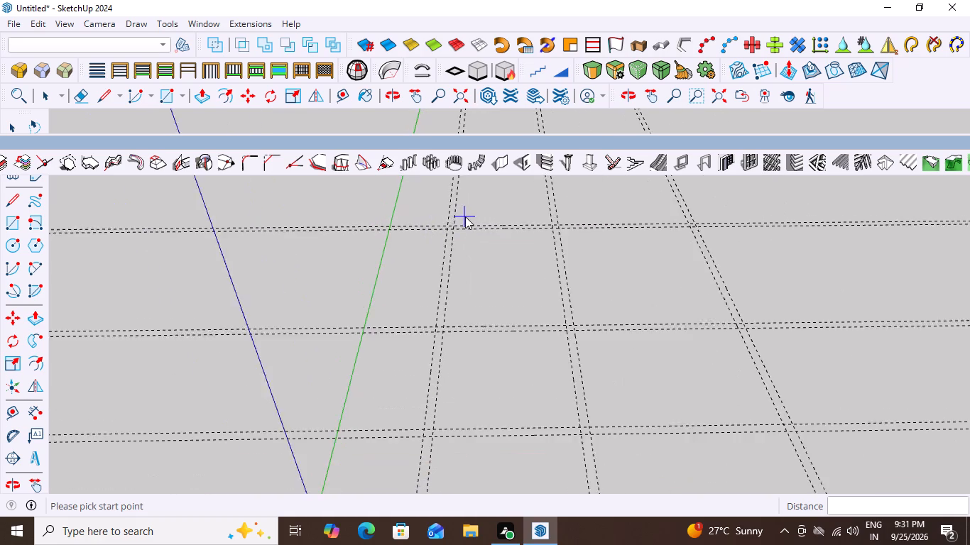
scroll(465, 216, up, 3)
scroll(465, 216, down, 12)
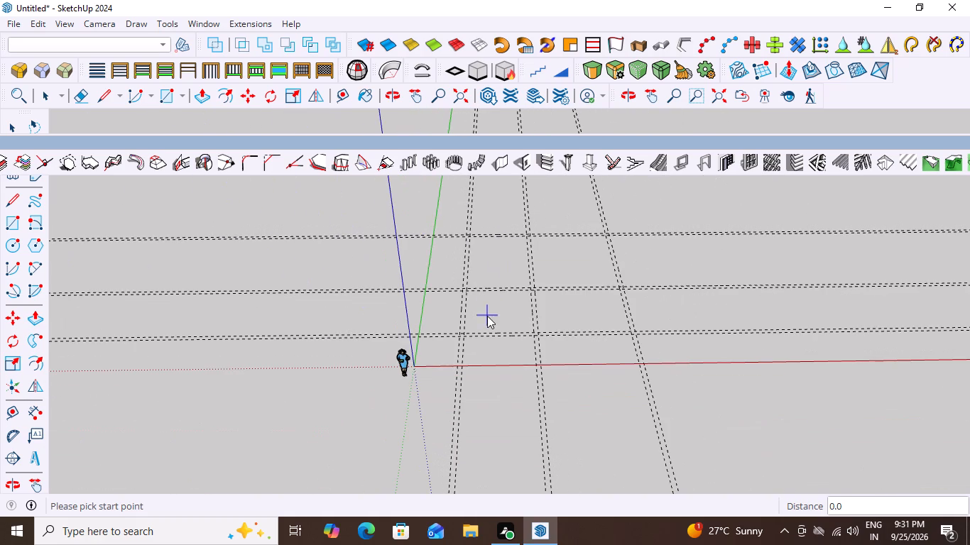
scroll(435, 221, up, 6)
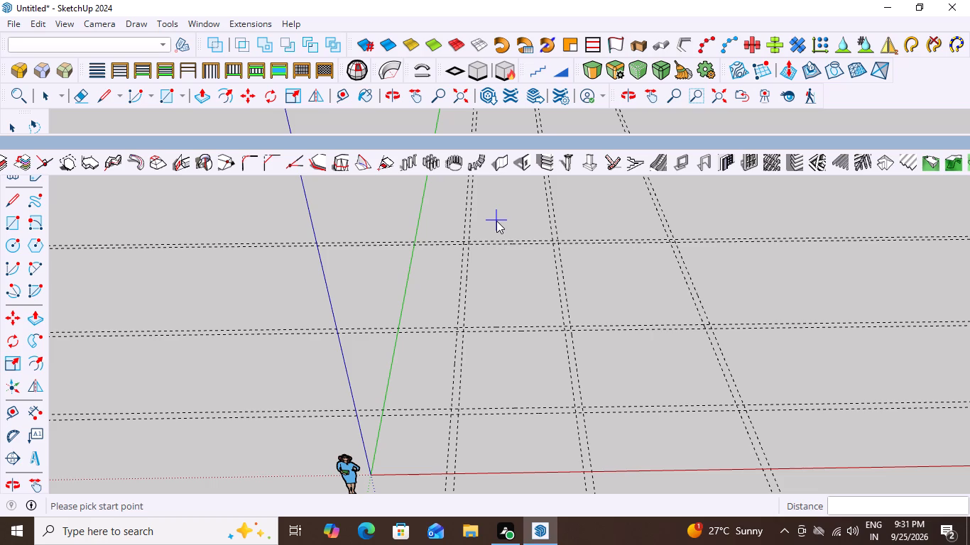
scroll(496, 221, up, 1)
scroll(501, 231, down, 4)
scroll(410, 234, up, 1)
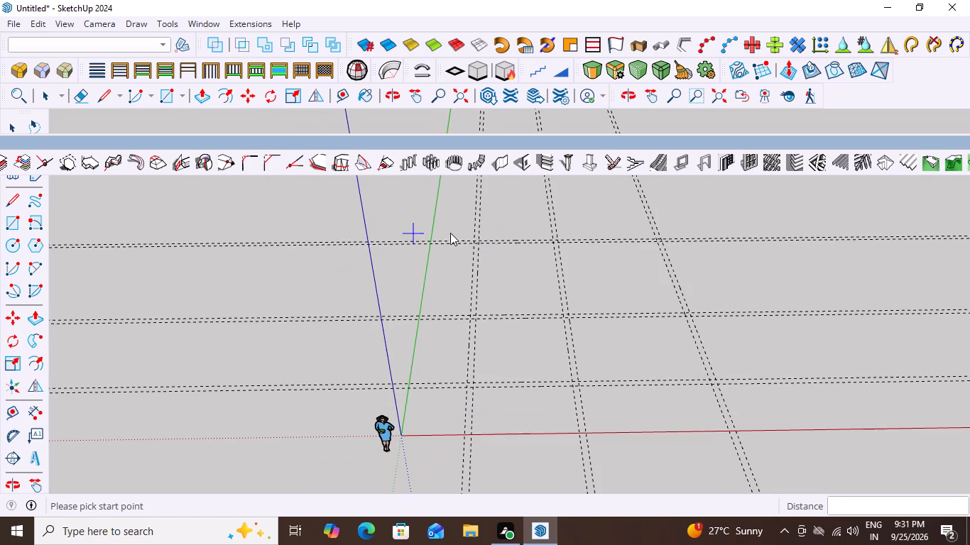
scroll(498, 246, up, 2)
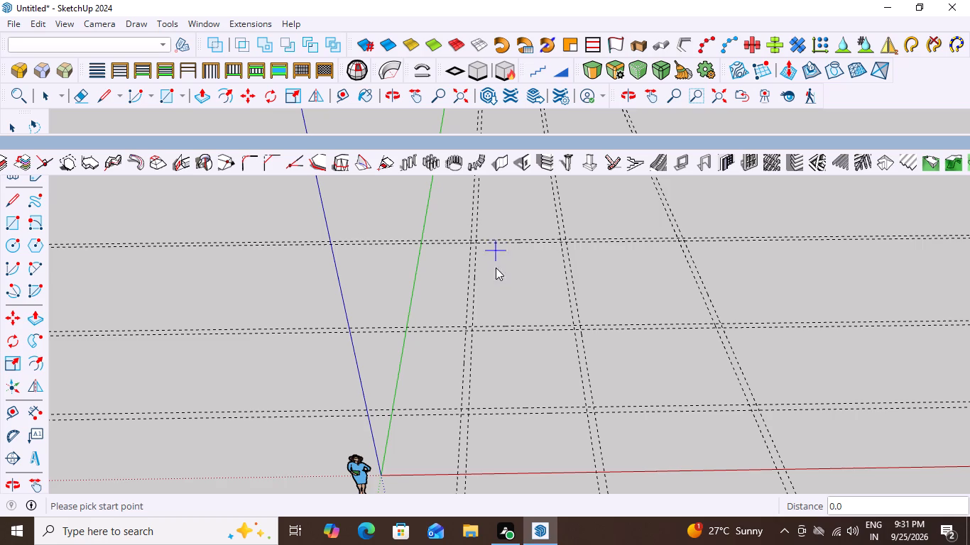
scroll(457, 345, up, 8)
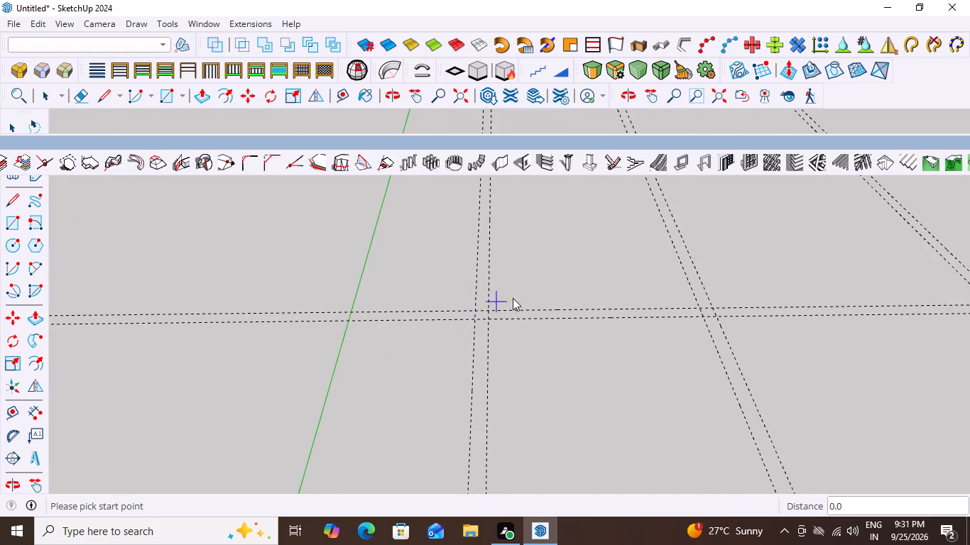
click(474, 309)
scroll(481, 304, down, 12)
scroll(432, 482, up, 4)
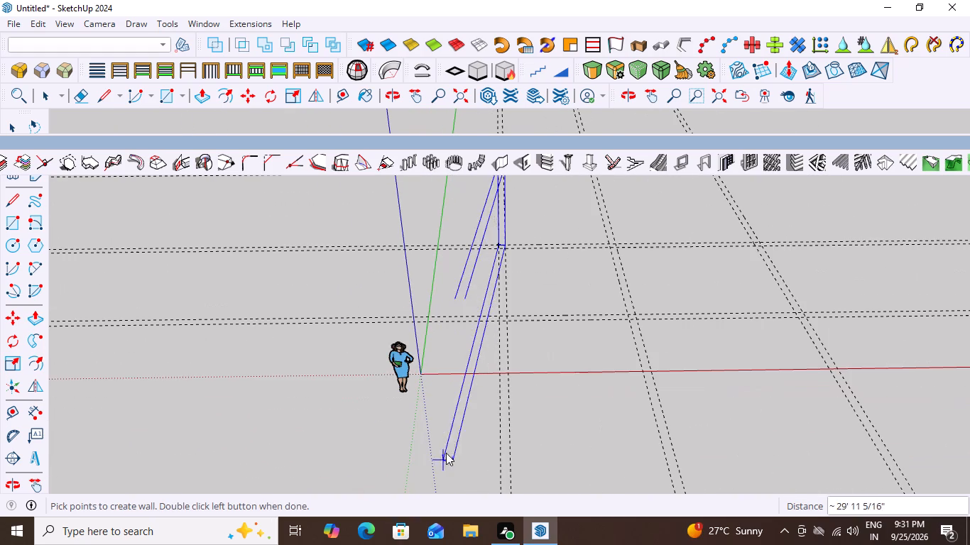
scroll(498, 295, up, 11)
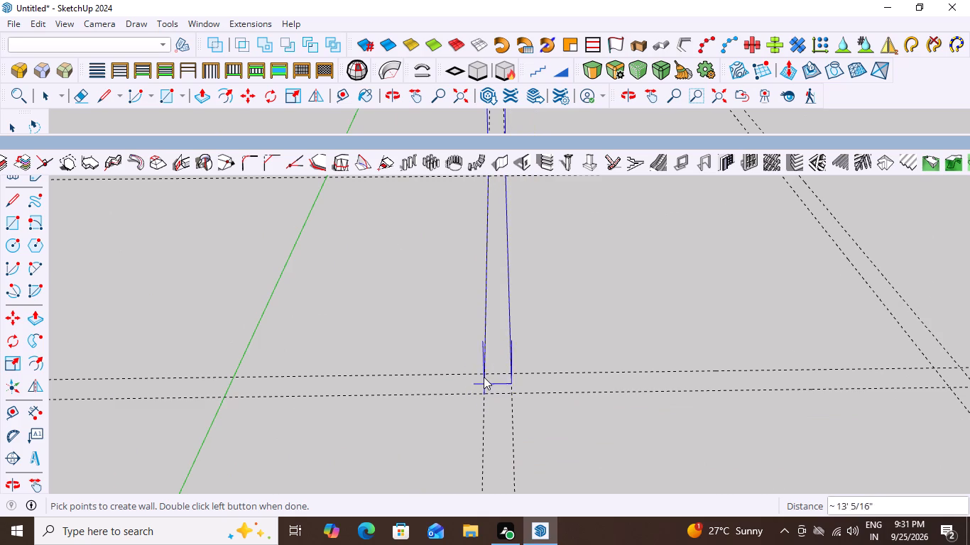
click(484, 390)
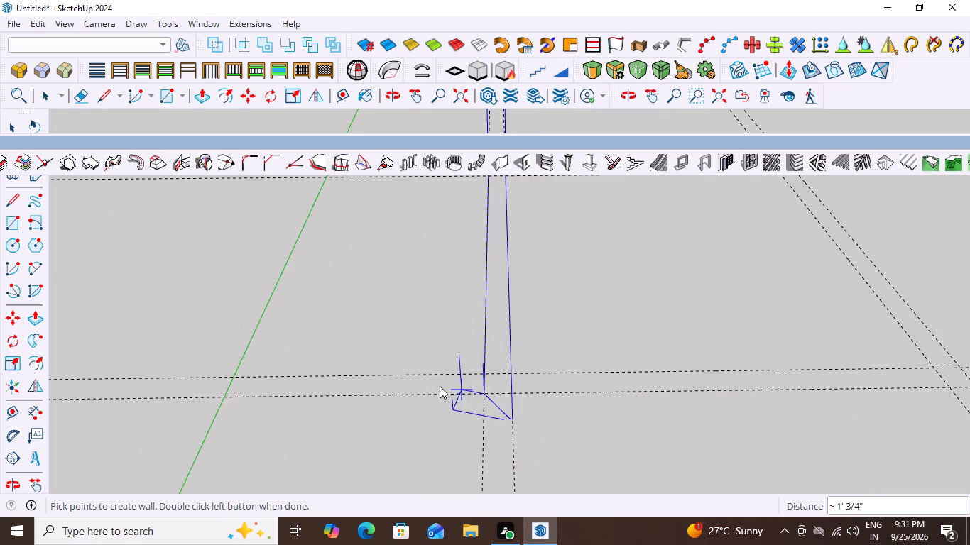
Continue the wall 13' 6" along the nearest red-direction guide pair to the far line of the second green-direction pair.
scroll(429, 385, down, 13)
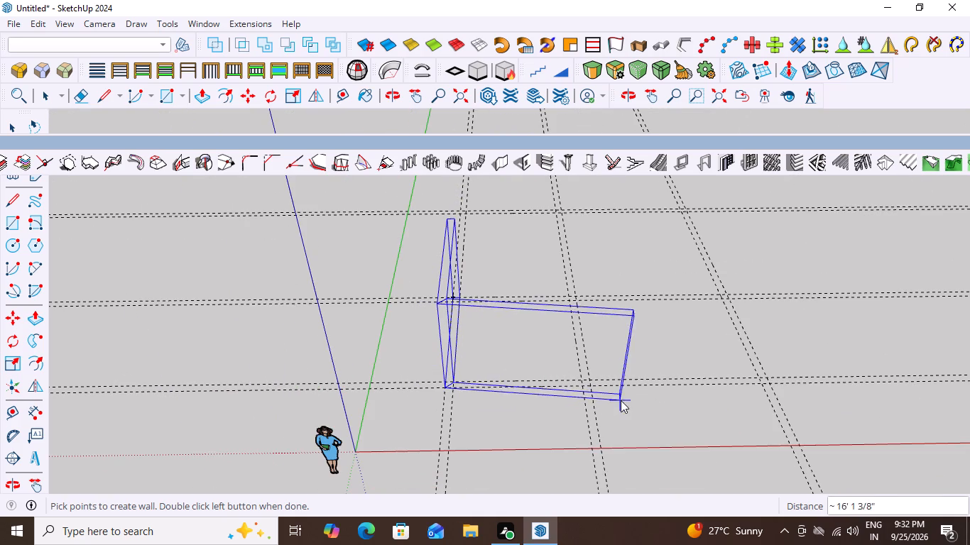
scroll(621, 394, up, 6)
scroll(538, 344, up, 3)
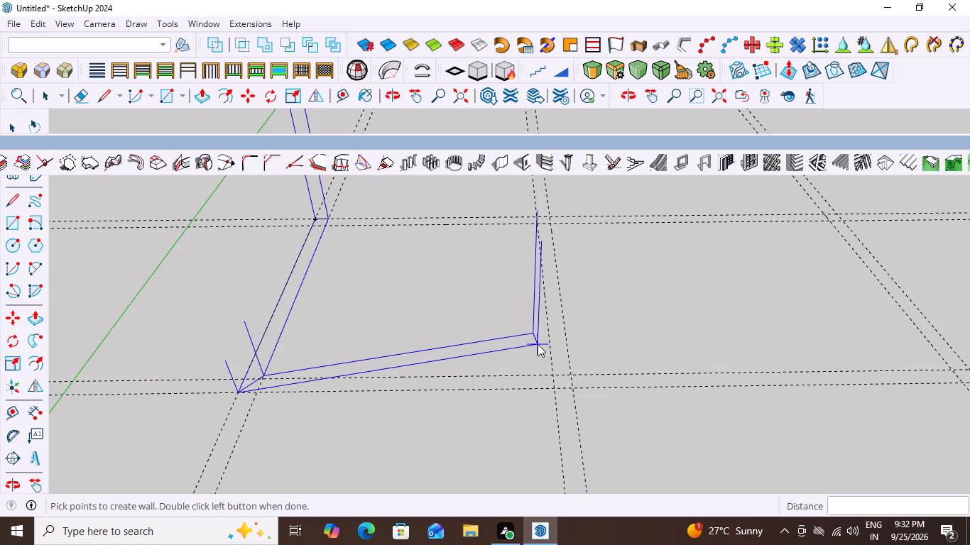
scroll(540, 351, up, 4)
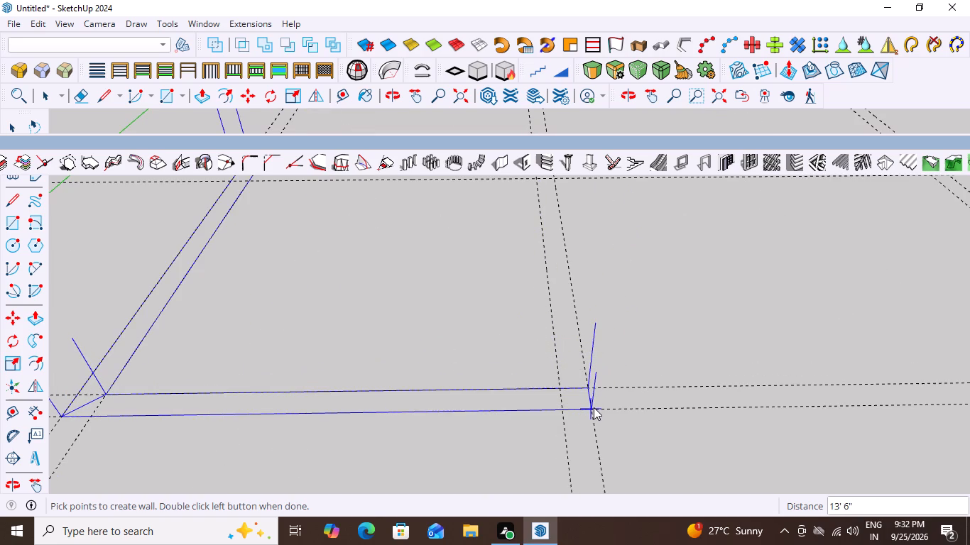
click(594, 407)
Run the wall along the second green-direction pair's far line to the middle red-direction pair and 13' 6" back to the start point, closing the room.
scroll(594, 407, down, 12)
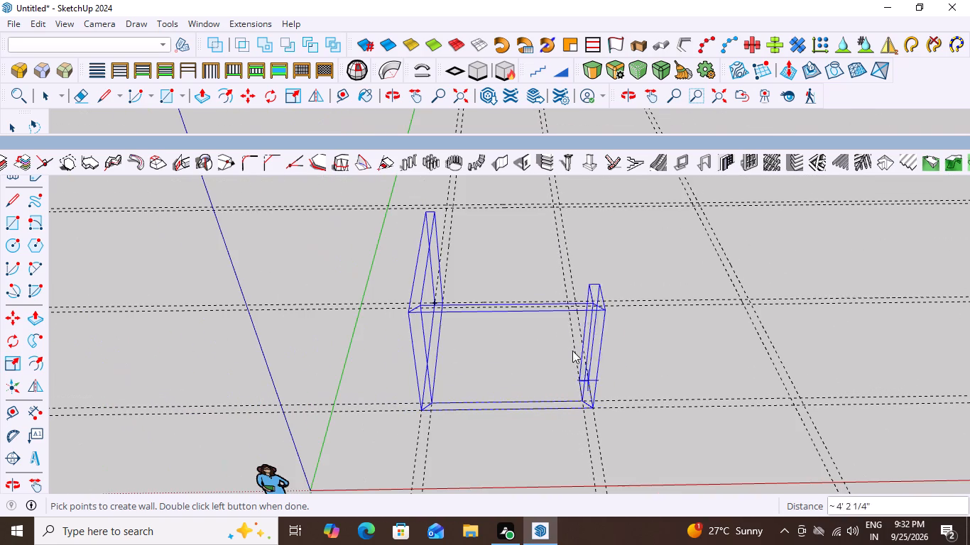
scroll(573, 287, up, 6)
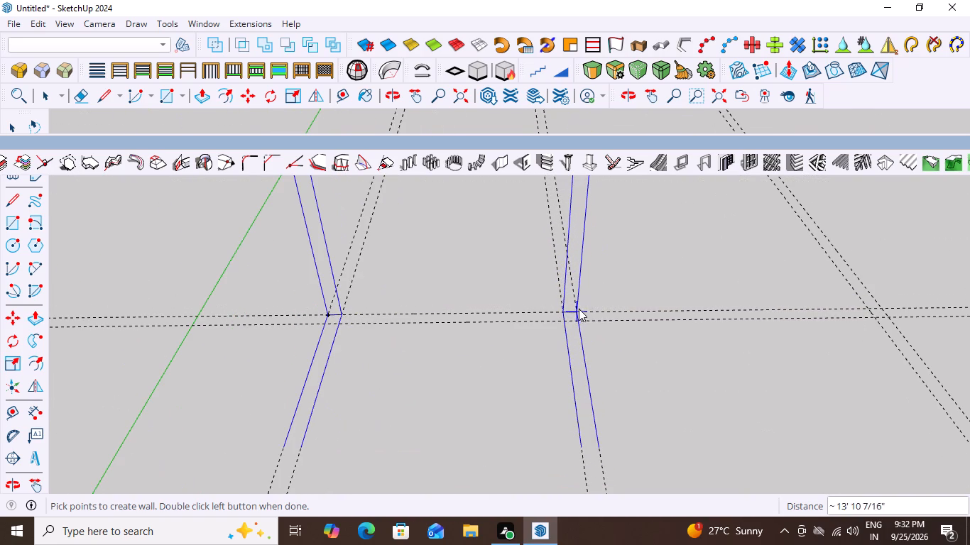
click(577, 312)
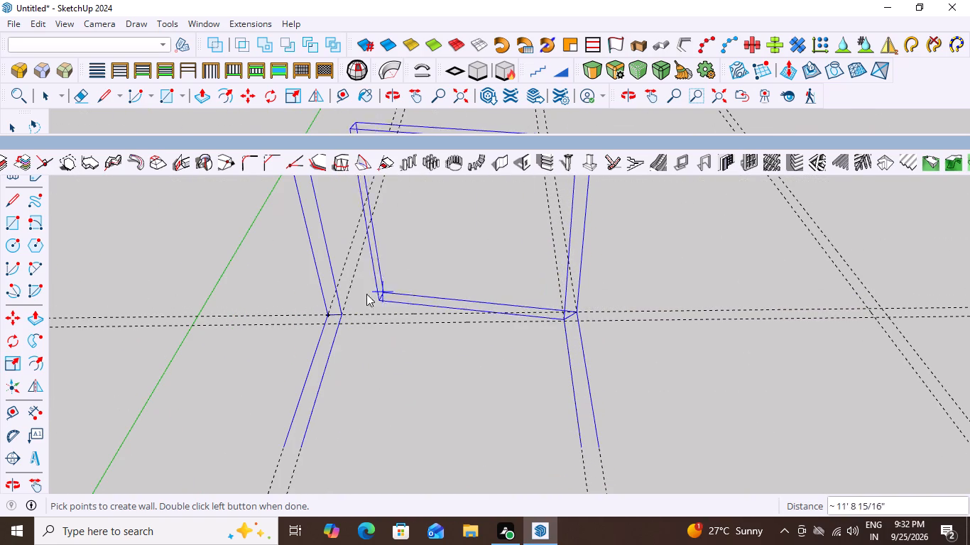
scroll(331, 315, up, 8)
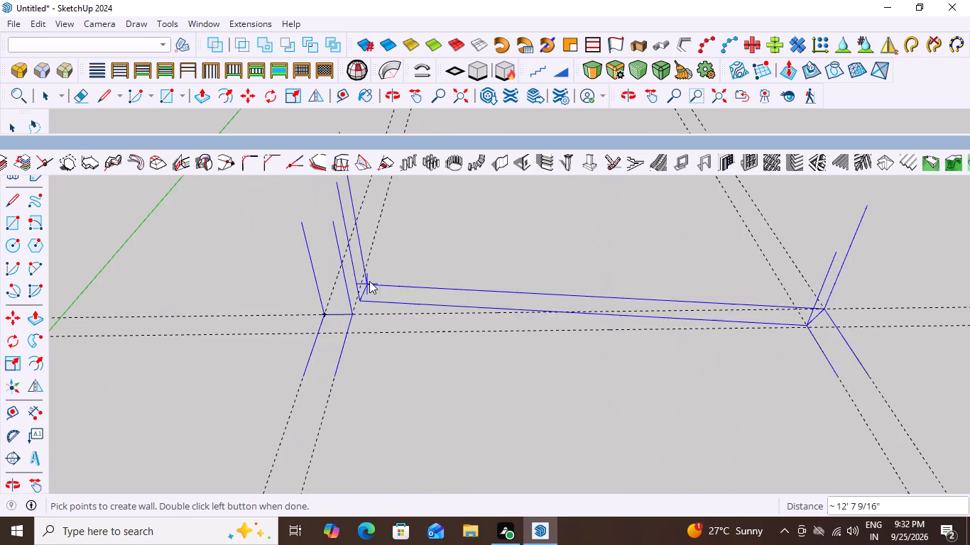
click(322, 312)
Inspect the closed room walls and their alignment with the guide grid from several angles.
scroll(337, 277, down, 12)
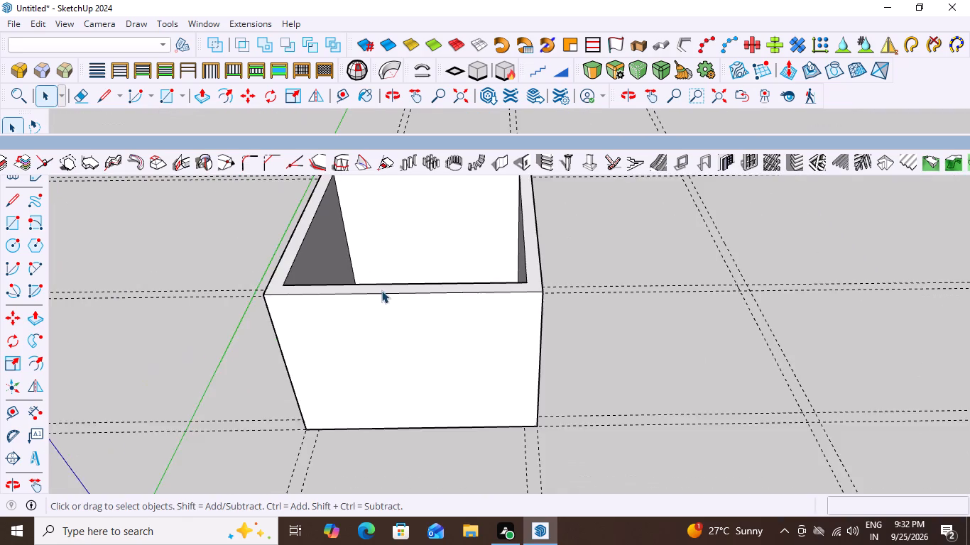
scroll(381, 290, down, 8)
scroll(427, 324, down, 12)
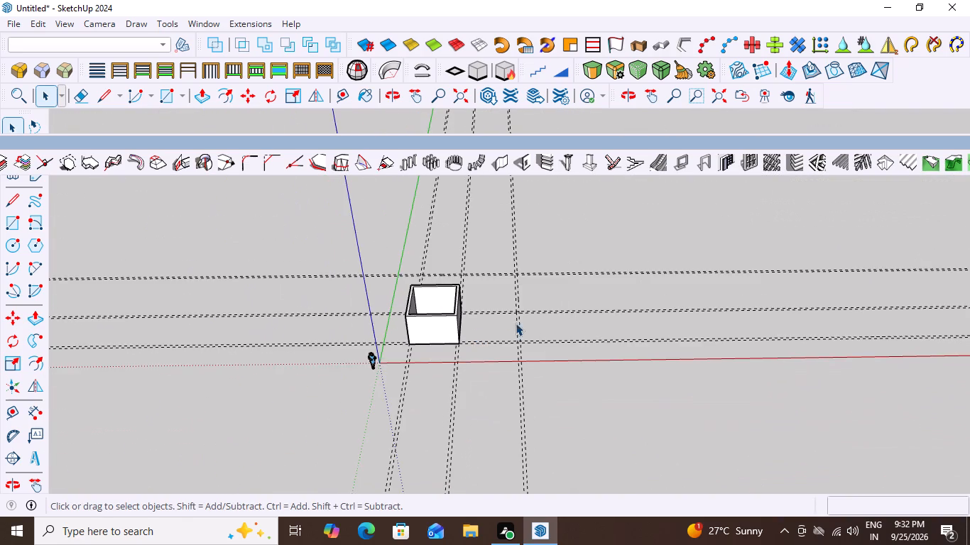
middle_drag(516, 323, 598, 385)
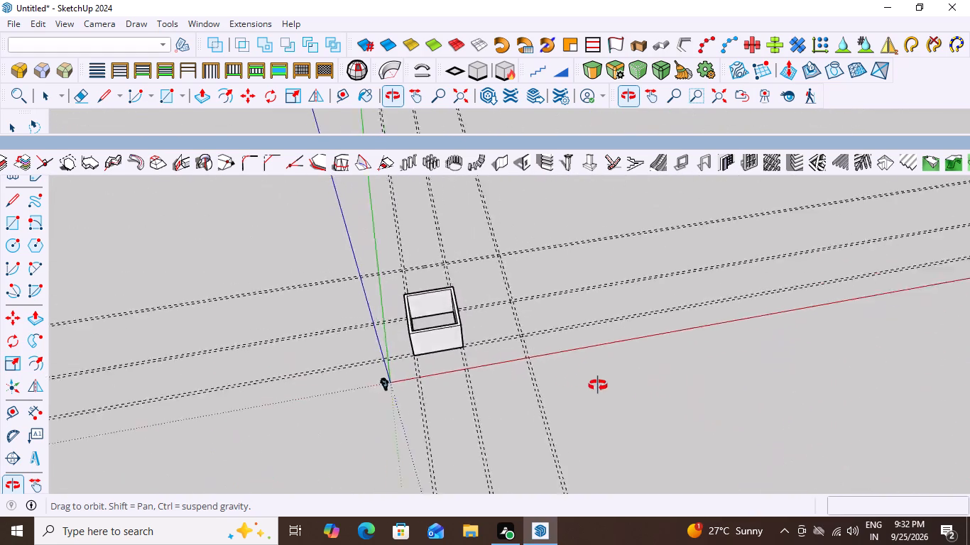
middle_drag(598, 385, 768, 421)
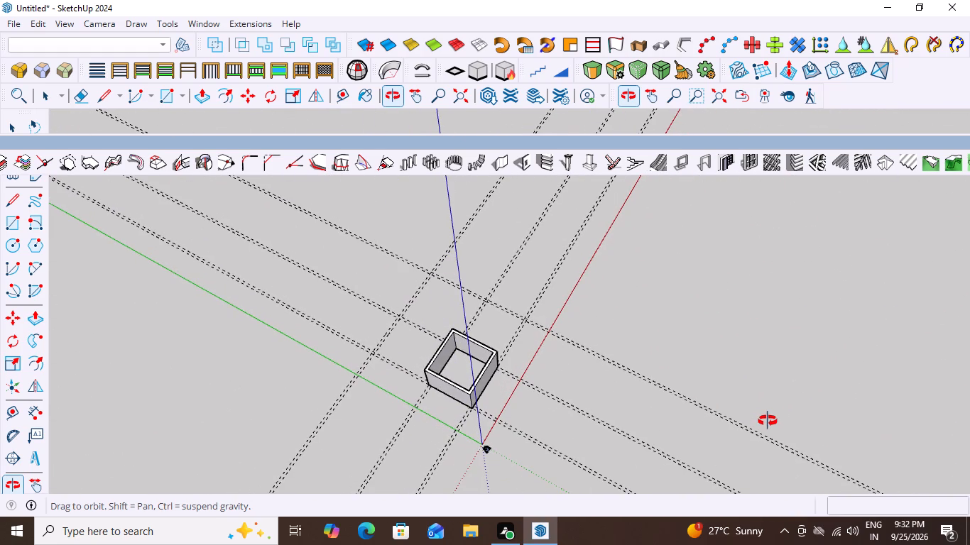
middle_drag(768, 421, 518, 339)
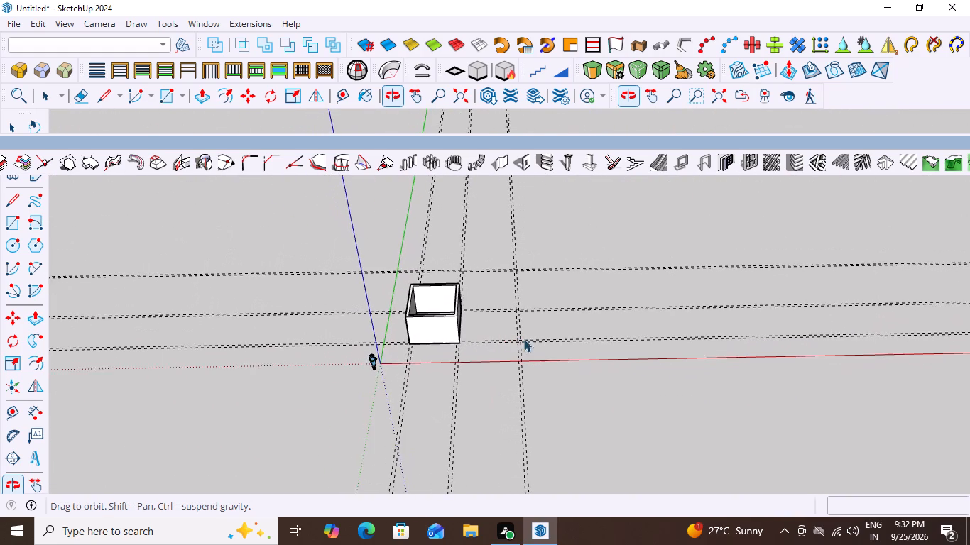
scroll(468, 329, down, 3)
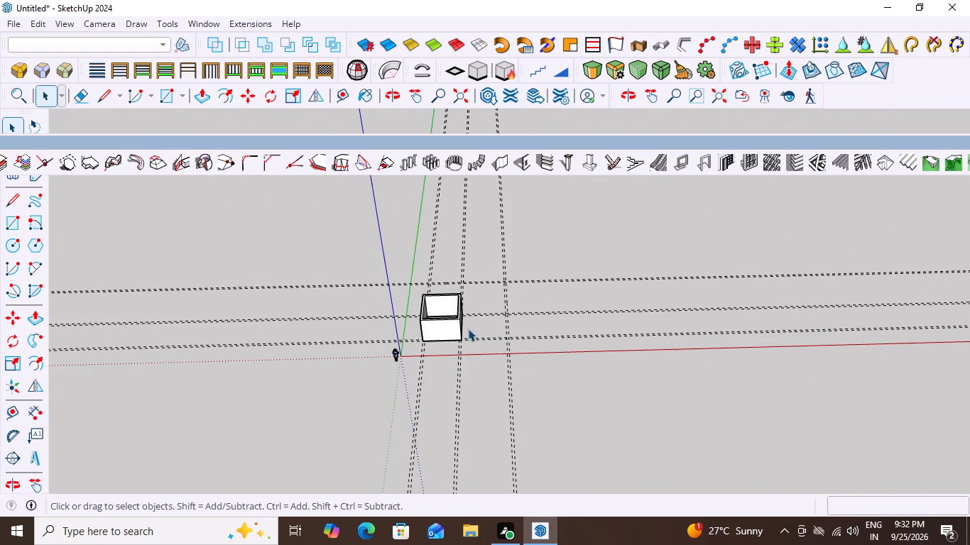
middle_drag(454, 315, 472, 216)
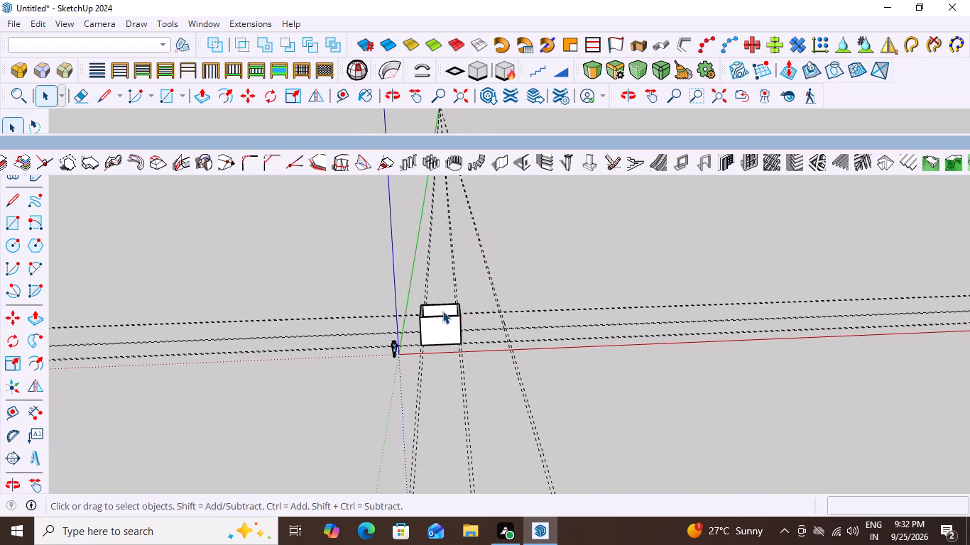
scroll(442, 311, up, 7)
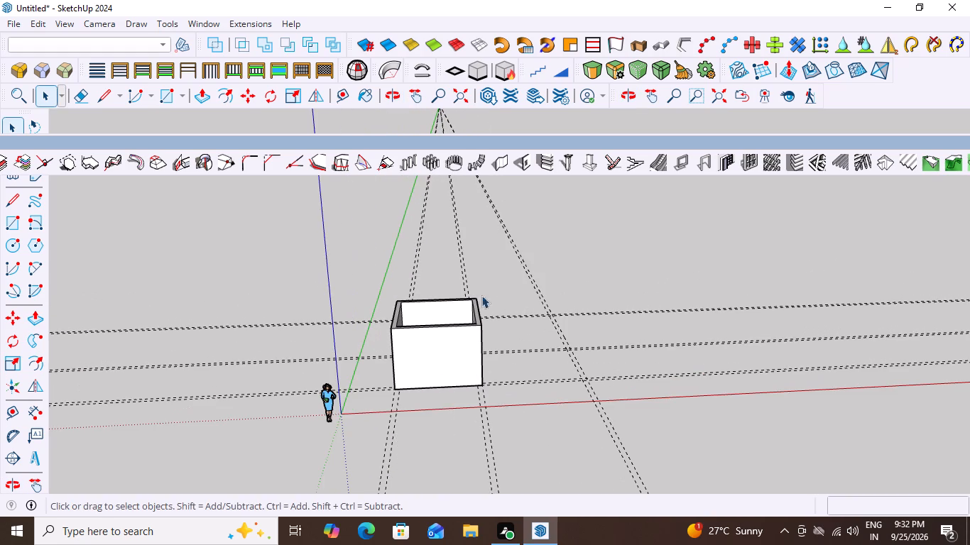
middle_drag(524, 302, 508, 355)
middle_drag(456, 290, 471, 349)
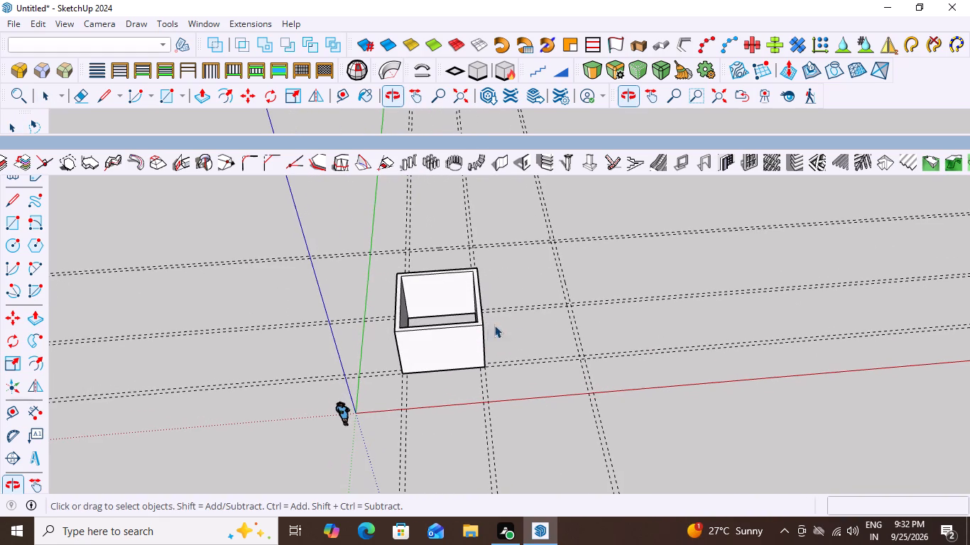
Open the room's wall group for editing and push/pull the walls' top face upward by about 27' 4", leaving the group when done.
click(479, 306)
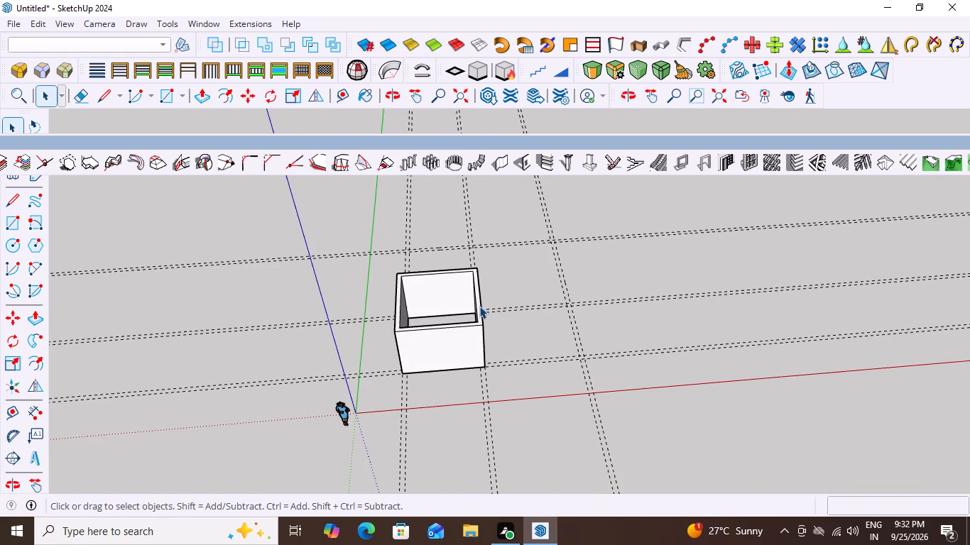
double_click(479, 306)
click(479, 306)
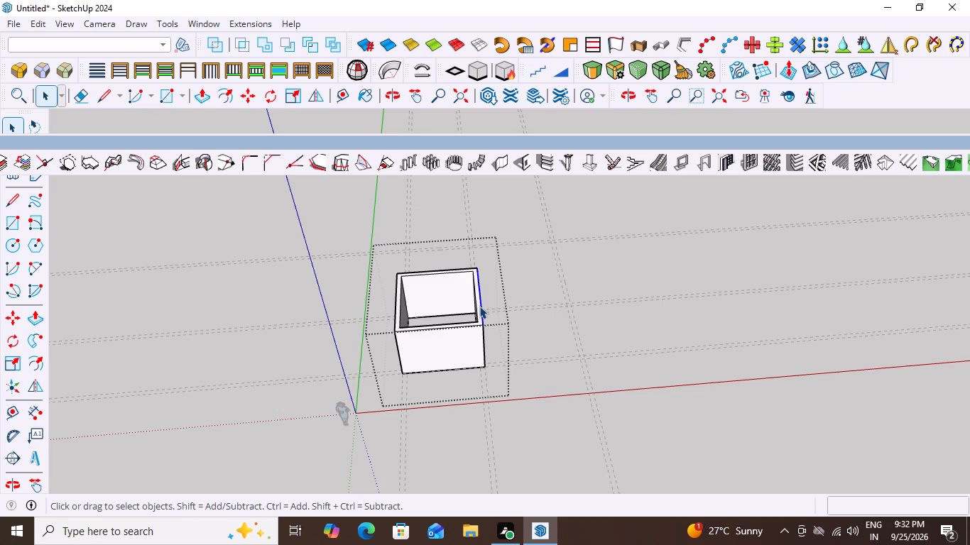
double_click(479, 306)
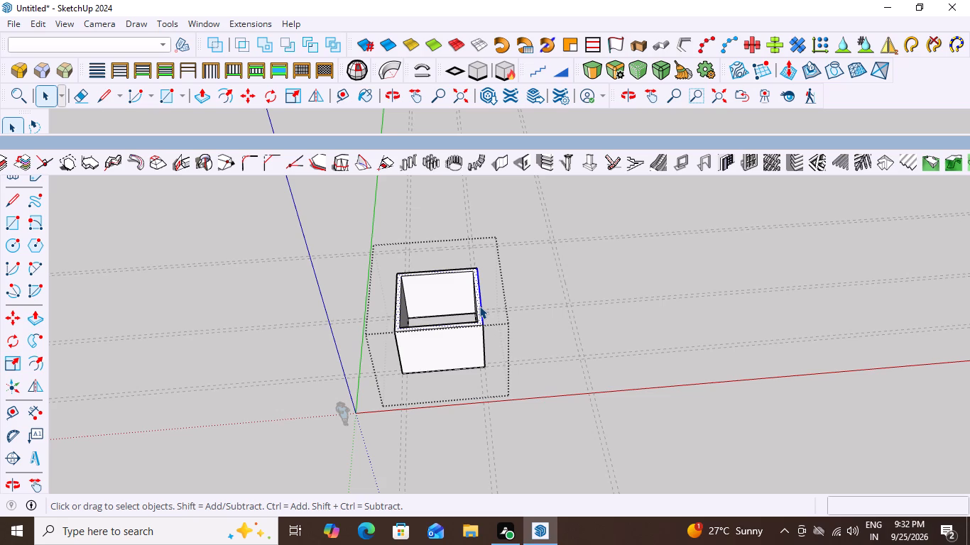
key(p)
click(479, 306)
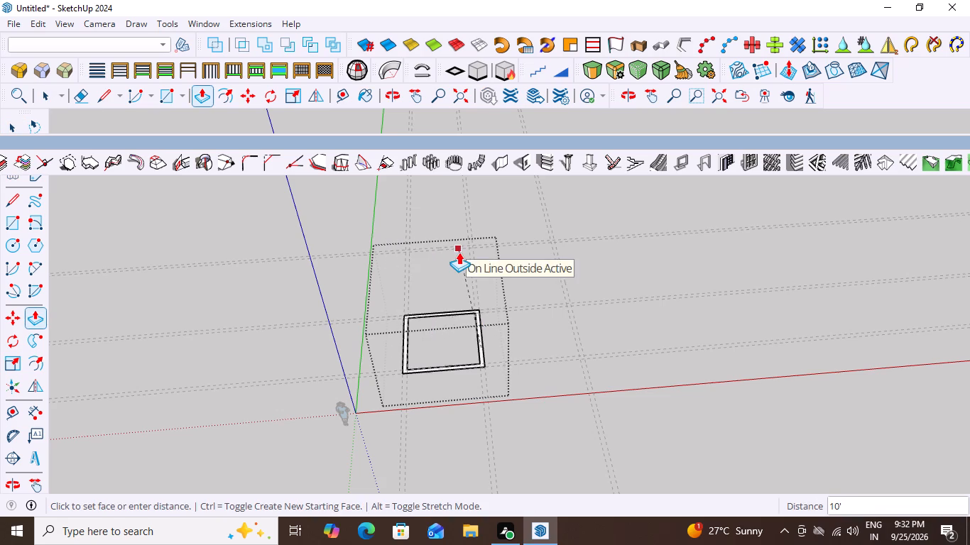
scroll(457, 267, down, 8)
middle_drag(435, 204, 432, 155)
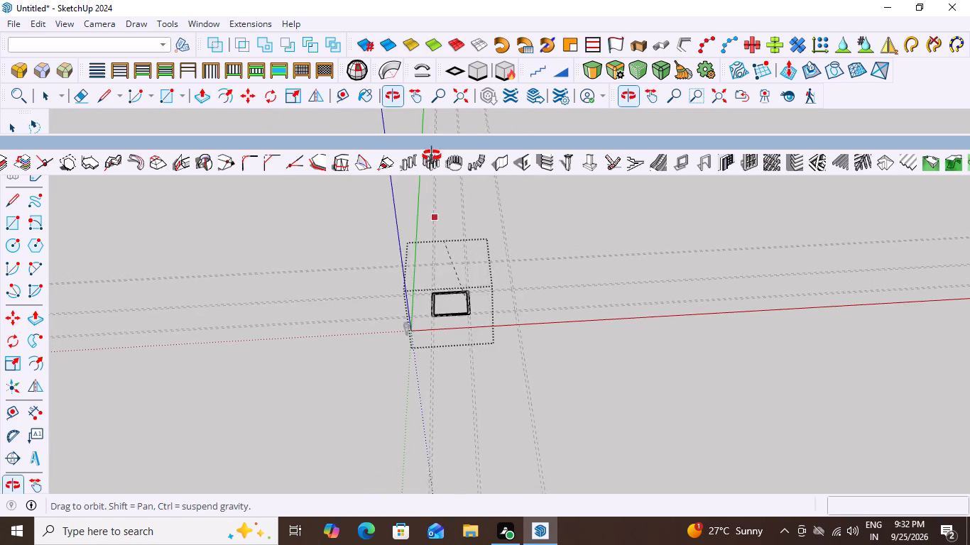
middle_drag(432, 155, 433, 149)
middle_drag(455, 202, 433, 123)
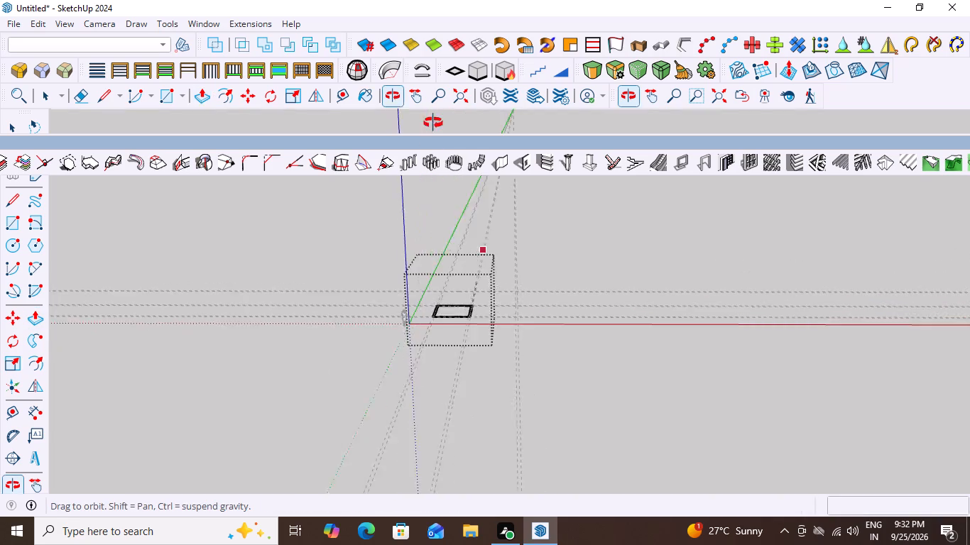
middle_drag(433, 123, 476, 110)
scroll(452, 182, up, 9)
scroll(452, 188, down, 2)
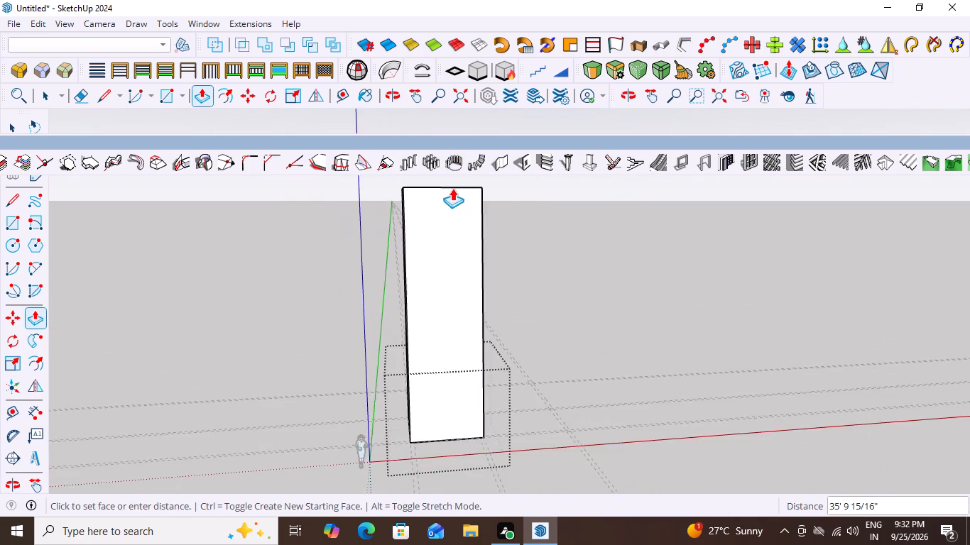
scroll(452, 188, down, 6)
middle_drag(452, 188, 537, 212)
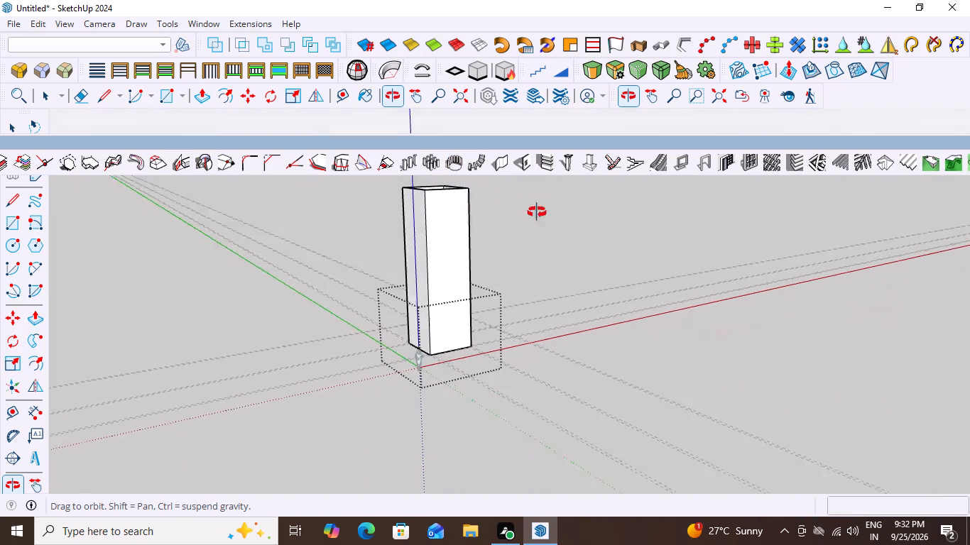
middle_drag(537, 212, 516, 255)
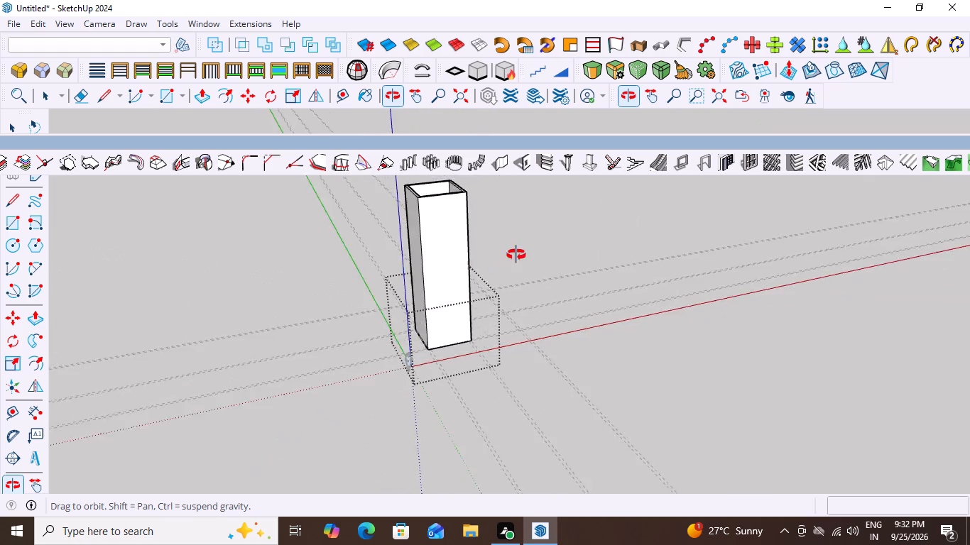
middle_drag(516, 255, 408, 244)
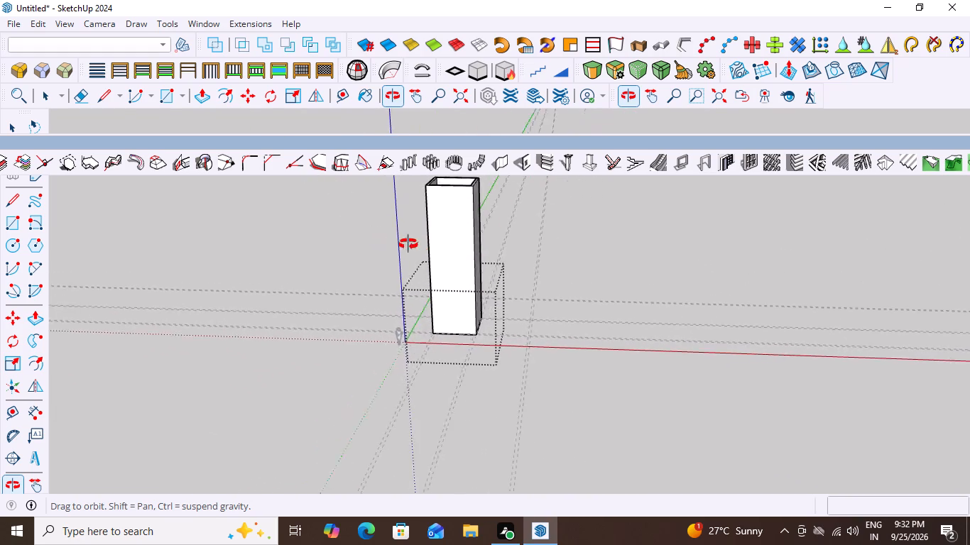
middle_drag(408, 244, 334, 210)
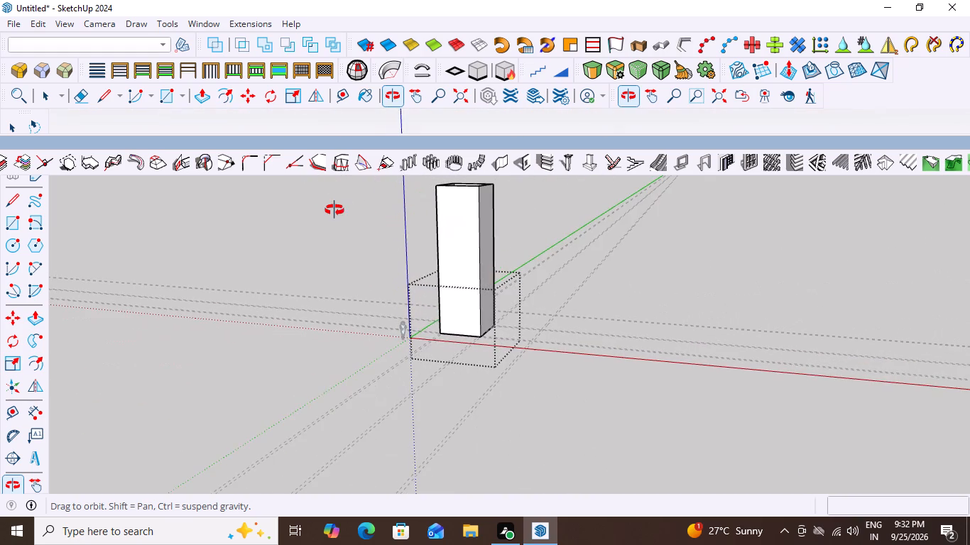
middle_drag(334, 210, 389, 227)
middle_drag(410, 232, 469, 221)
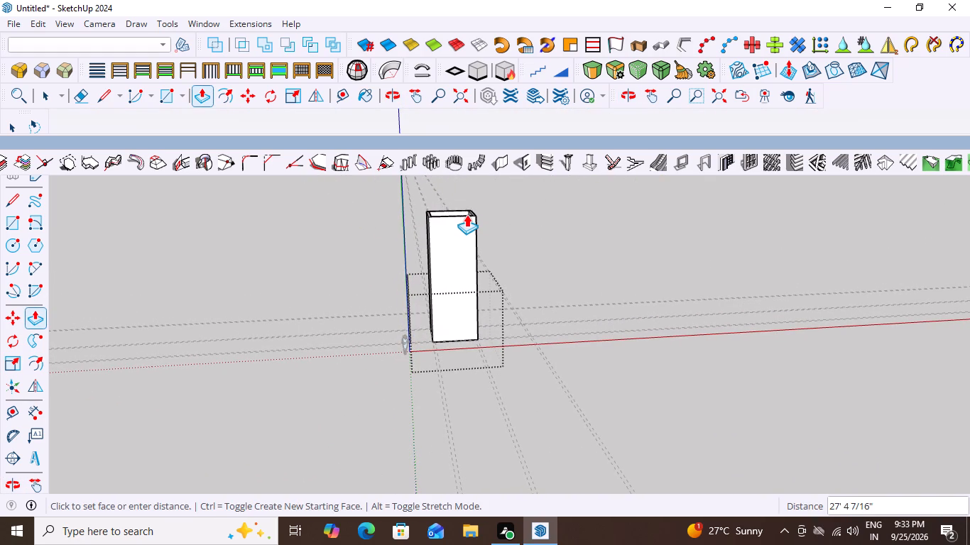
click(467, 214)
key(space)
click(532, 231)
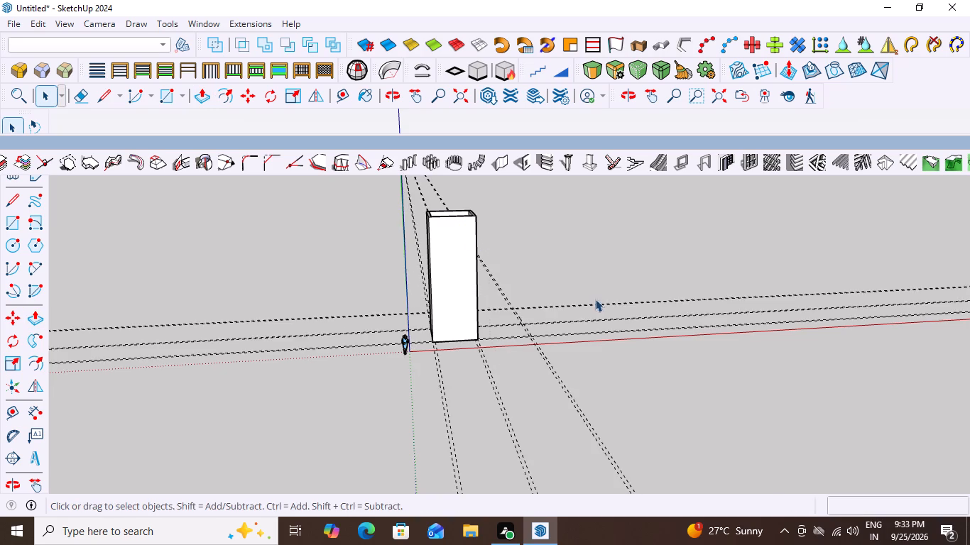
Delete the human scale figure standing near the origin.
middle_drag(595, 299, 518, 319)
scroll(387, 358, up, 4)
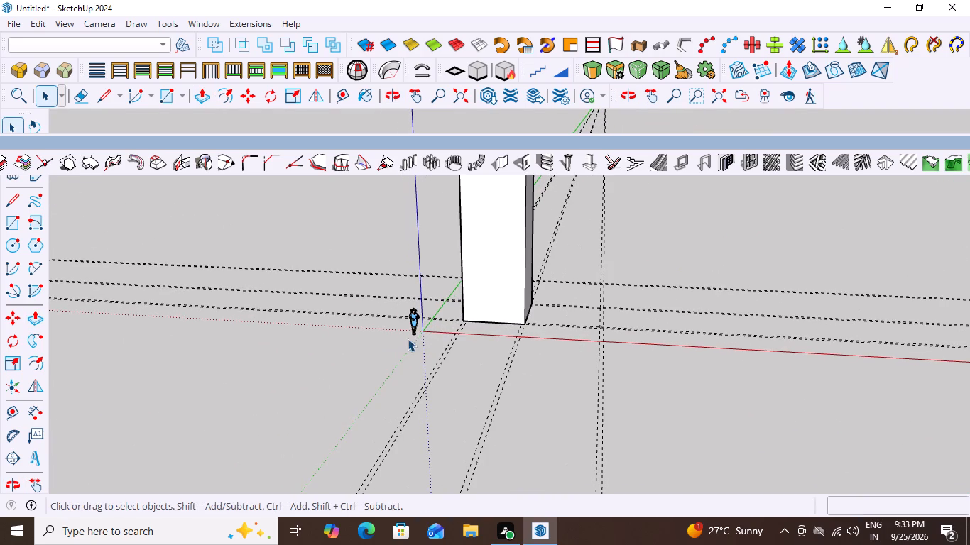
click(410, 316)
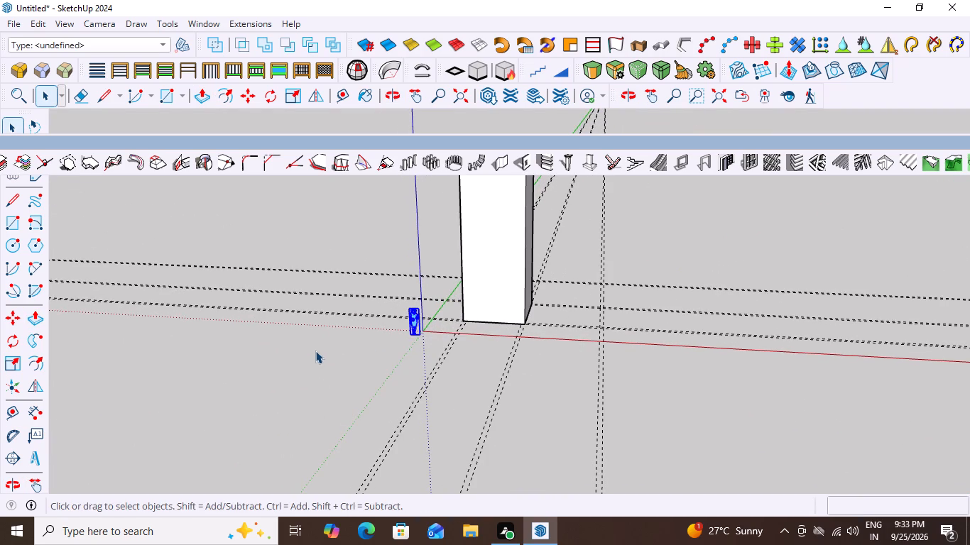
key(Delete)
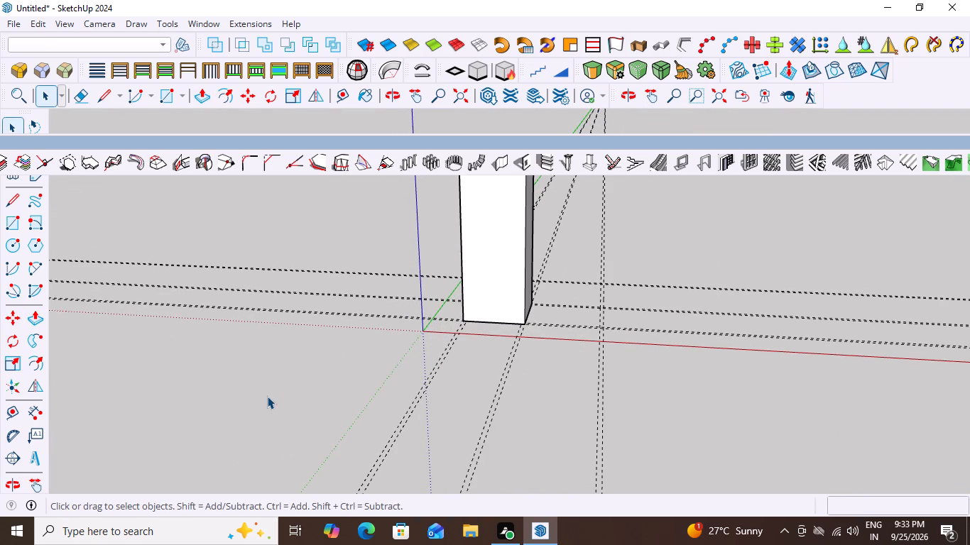
Examine the heightened room walls and the surrounding guide grid from several angles.
scroll(267, 396, down, 9)
scroll(404, 367, up, 8)
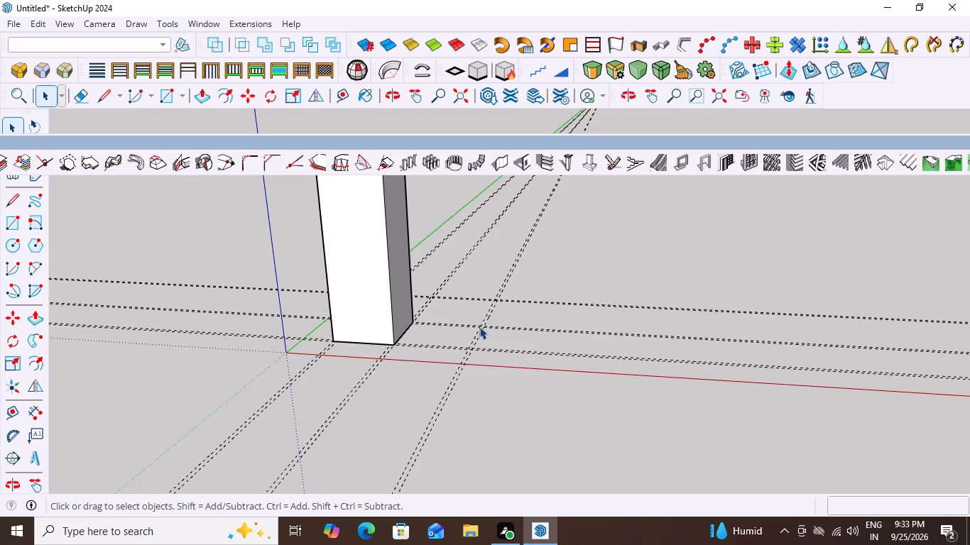
scroll(479, 326, down, 3)
scroll(403, 326, down, 6)
middle_drag(356, 326, 634, 364)
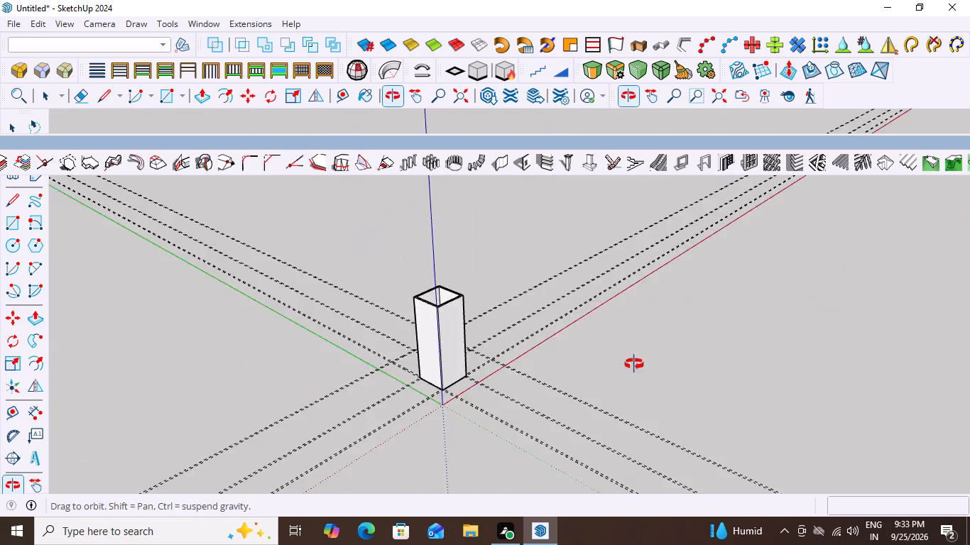
middle_drag(634, 364, 296, 435)
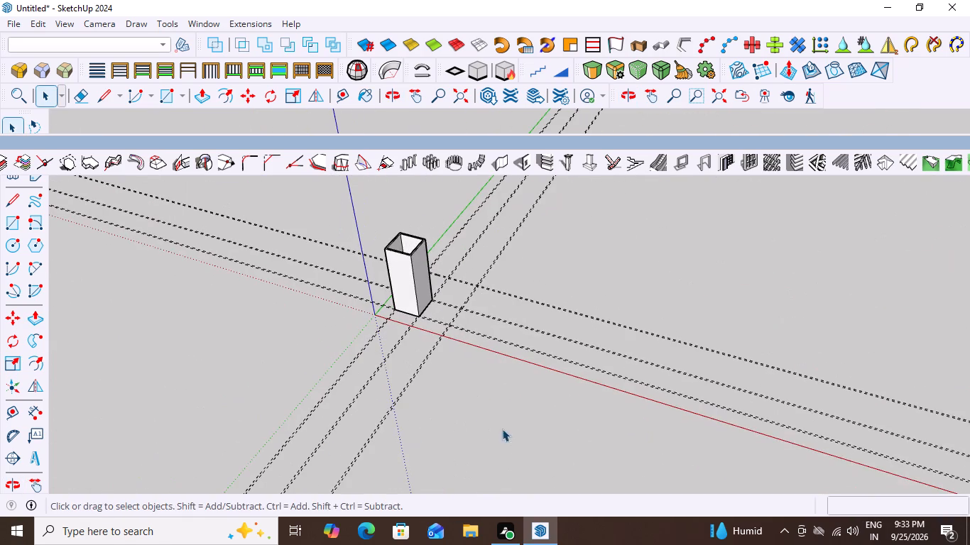
middle_drag(376, 373, 557, 369)
scroll(399, 321, up, 10)
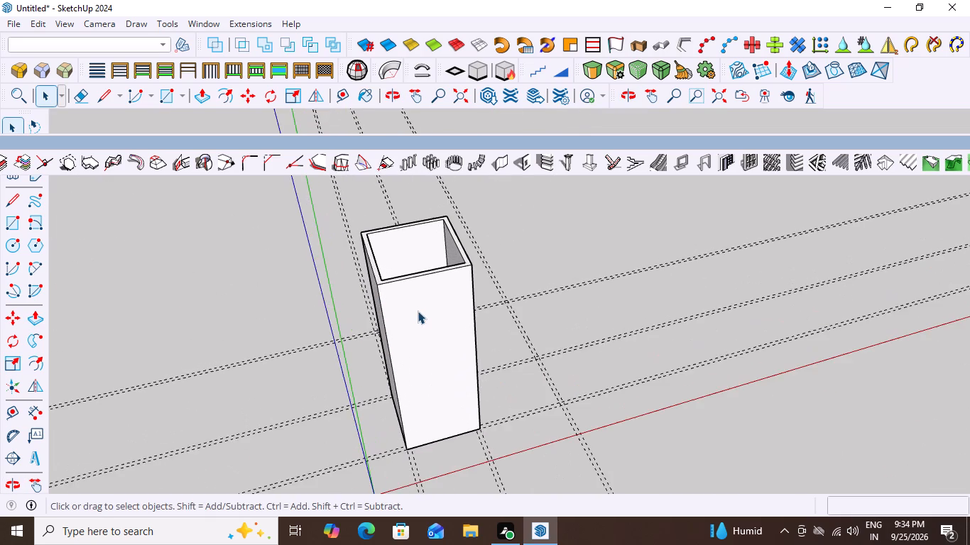
middle_drag(494, 302, 425, 275)
scroll(430, 294, up, 2)
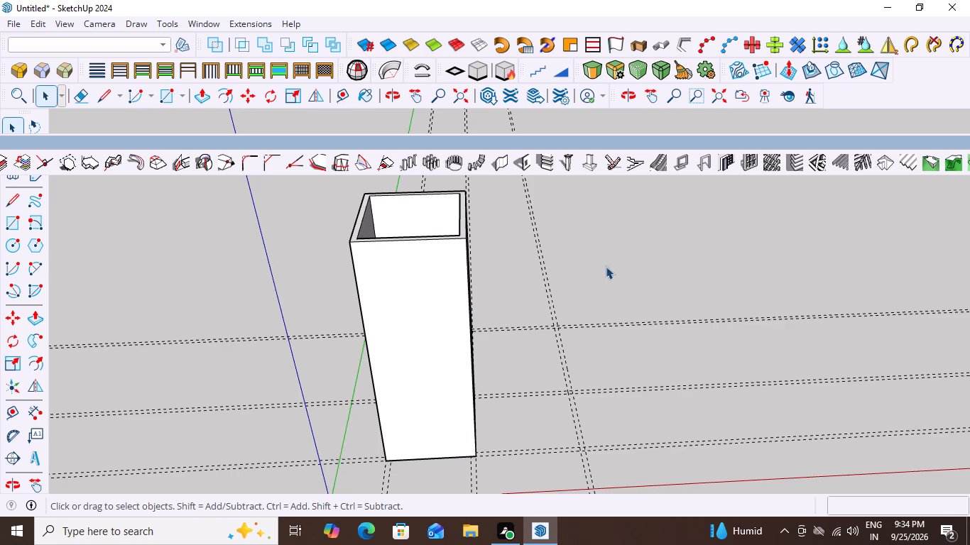
scroll(528, 370, down, 13)
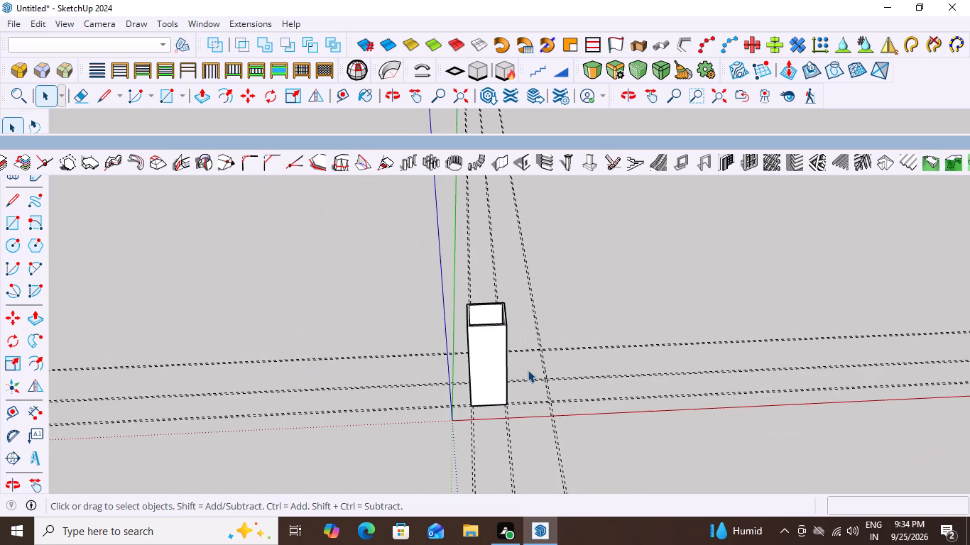
Examine the tall room walls and the unbuilt guide grid bays beside them from several angles and distances.
middle_drag(618, 381, 607, 385)
middle_drag(597, 390, 529, 400)
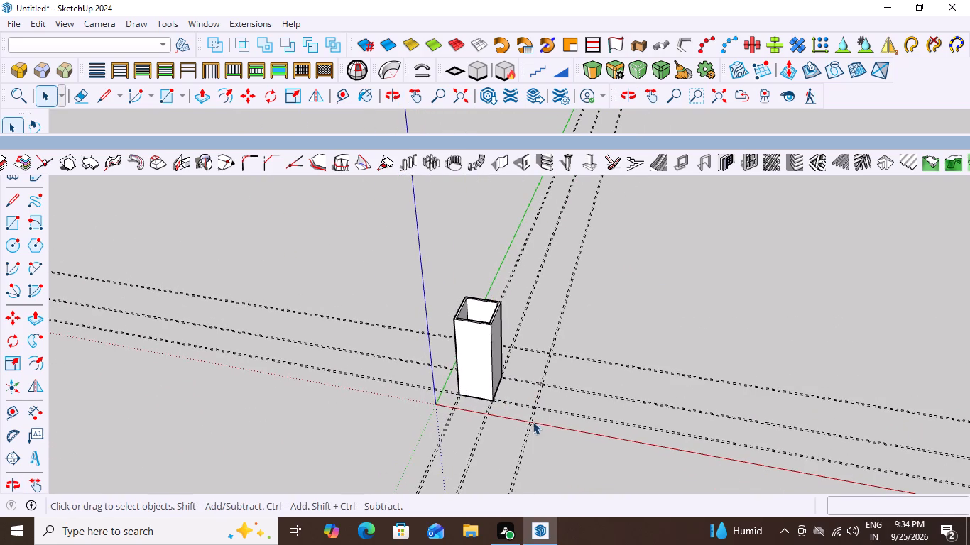
scroll(535, 417, up, 10)
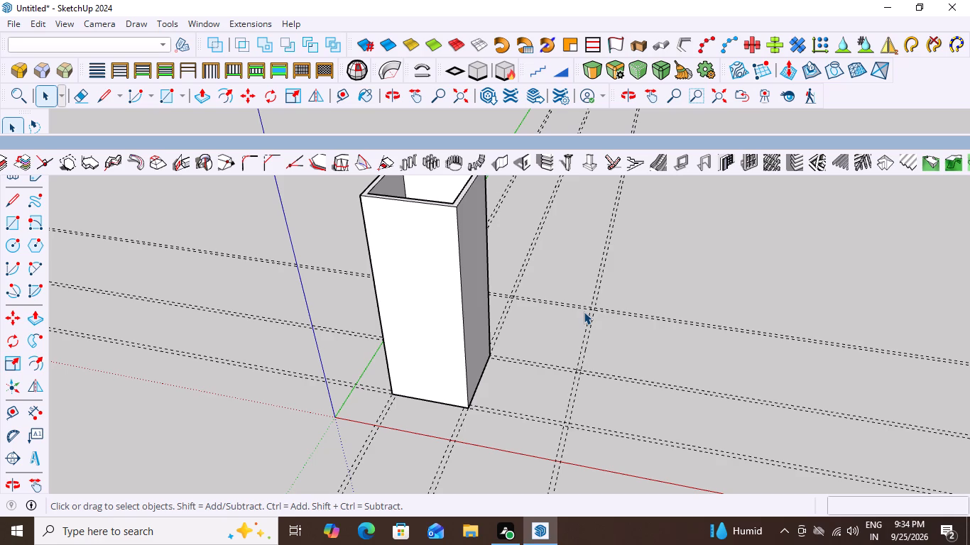
scroll(467, 322, down, 6)
scroll(518, 379, down, 3)
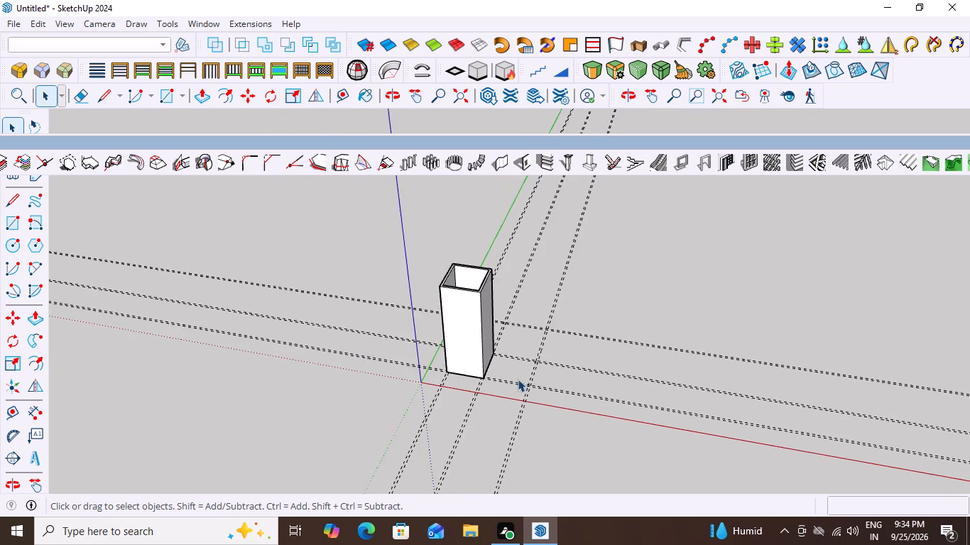
scroll(518, 379, down, 3)
scroll(610, 387, down, 7)
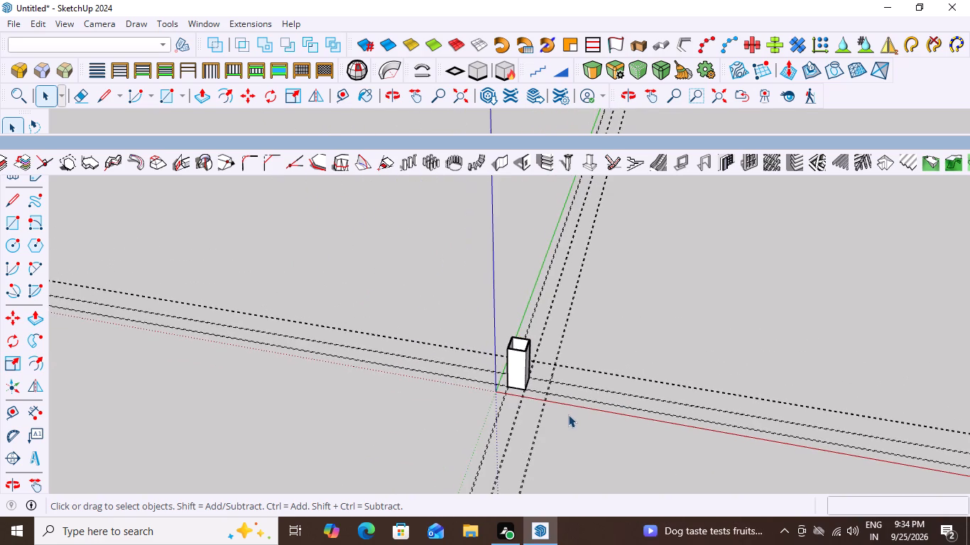
scroll(568, 414, down, 2)
middle_drag(580, 421, 628, 410)
scroll(628, 410, up, 1)
scroll(567, 376, up, 4)
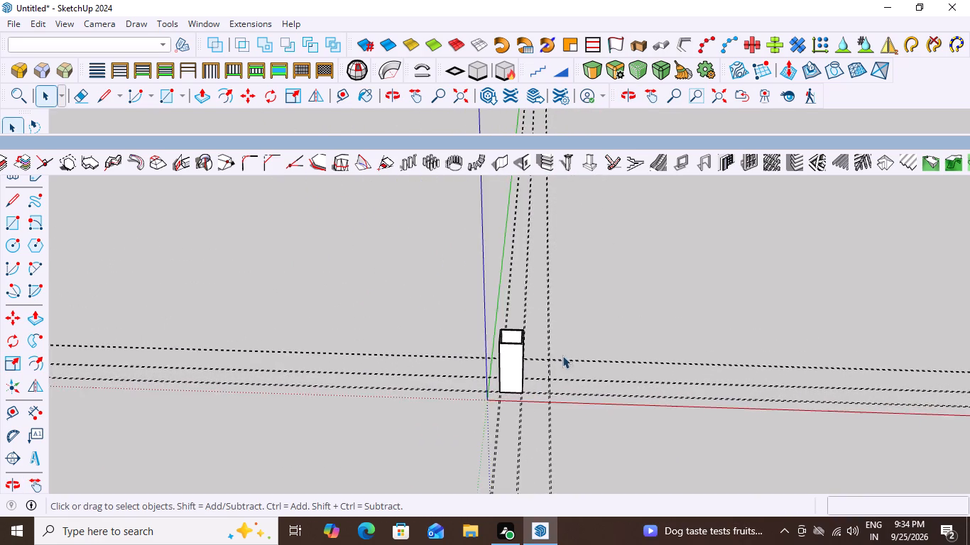
scroll(562, 356, up, 13)
scroll(543, 358, down, 6)
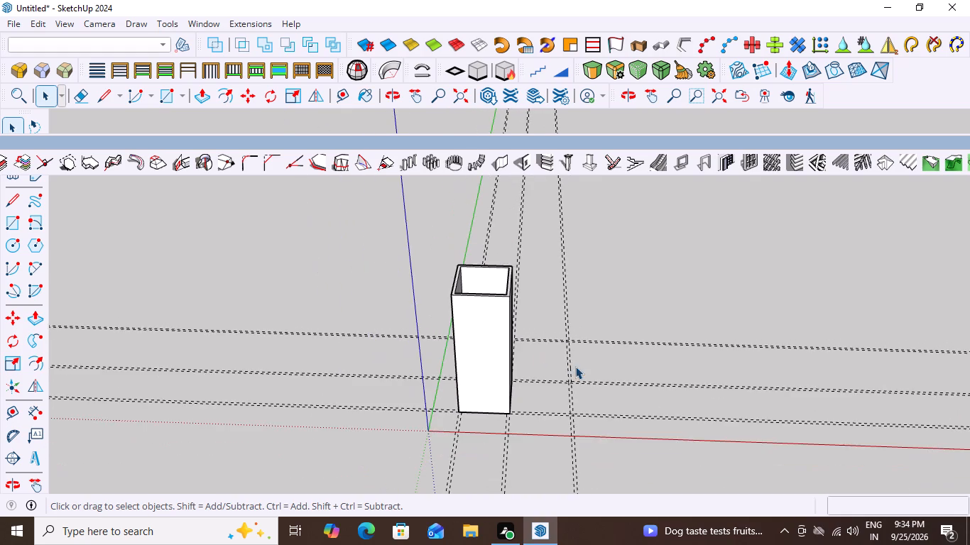
middle_drag(567, 370, 486, 373)
scroll(535, 411, up, 2)
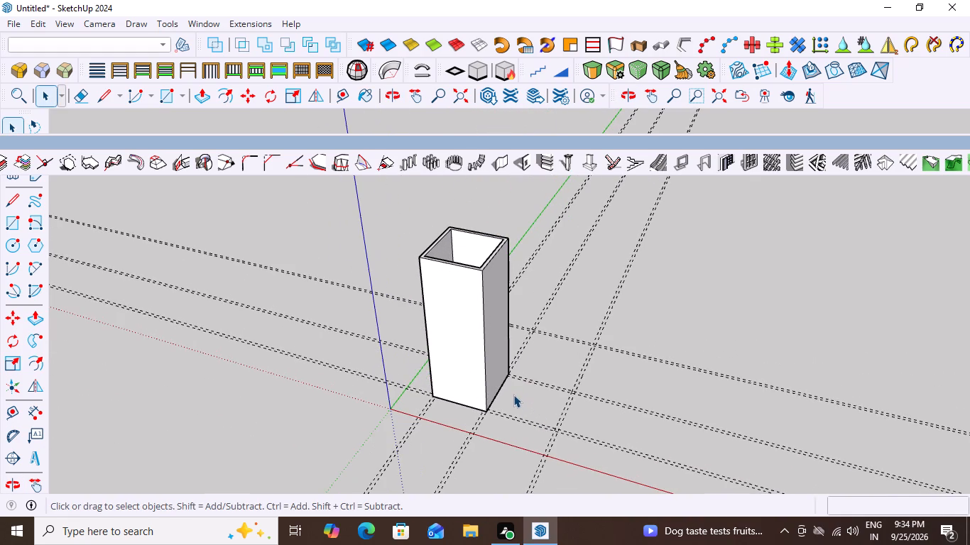
scroll(513, 395, up, 3)
middle_drag(498, 359, 523, 363)
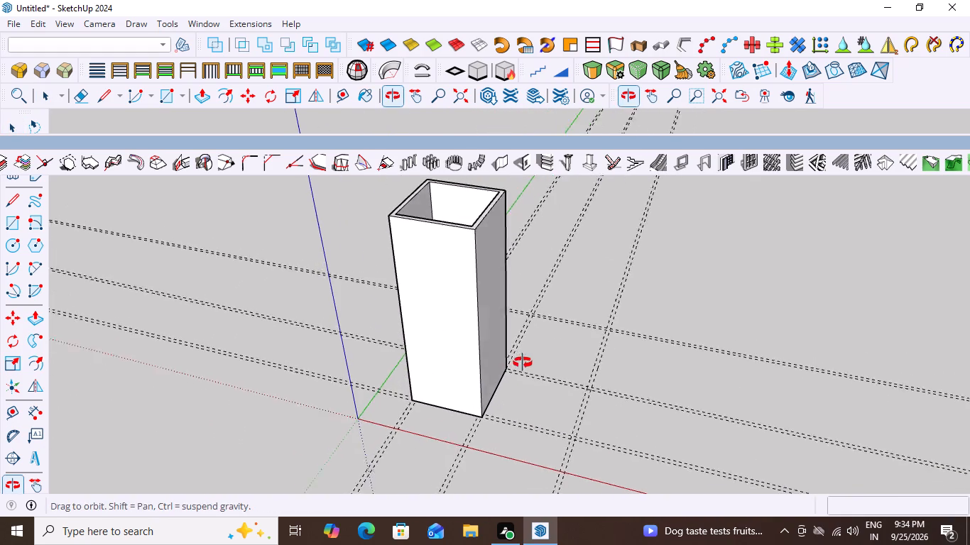
middle_drag(523, 363, 538, 365)
scroll(532, 341, up, 4)
middle_drag(528, 362, 572, 358)
scroll(527, 412, up, 2)
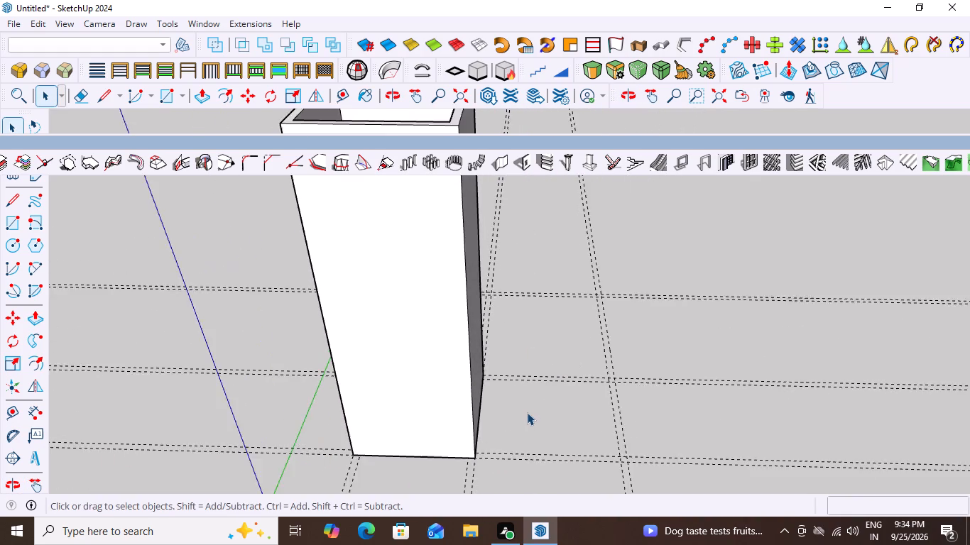
scroll(527, 412, up, 1)
scroll(527, 412, down, 9)
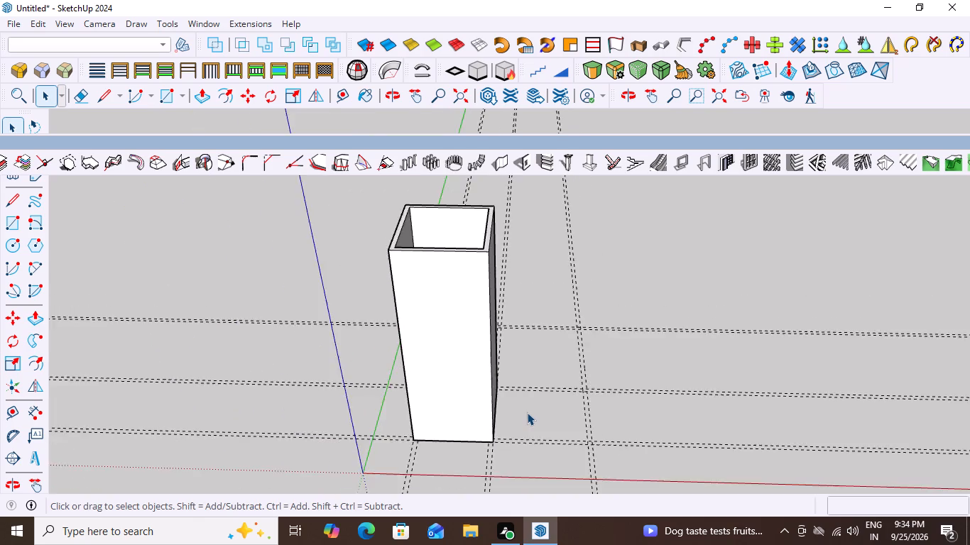
scroll(527, 412, down, 3)
middle_drag(538, 370, 295, 375)
scroll(514, 369, up, 3)
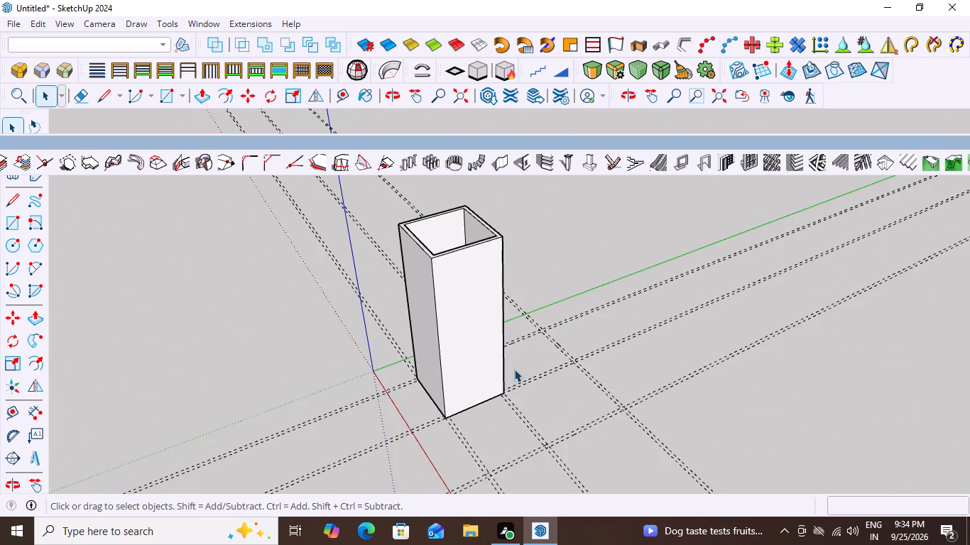
scroll(514, 369, down, 7)
middle_drag(503, 376, 681, 367)
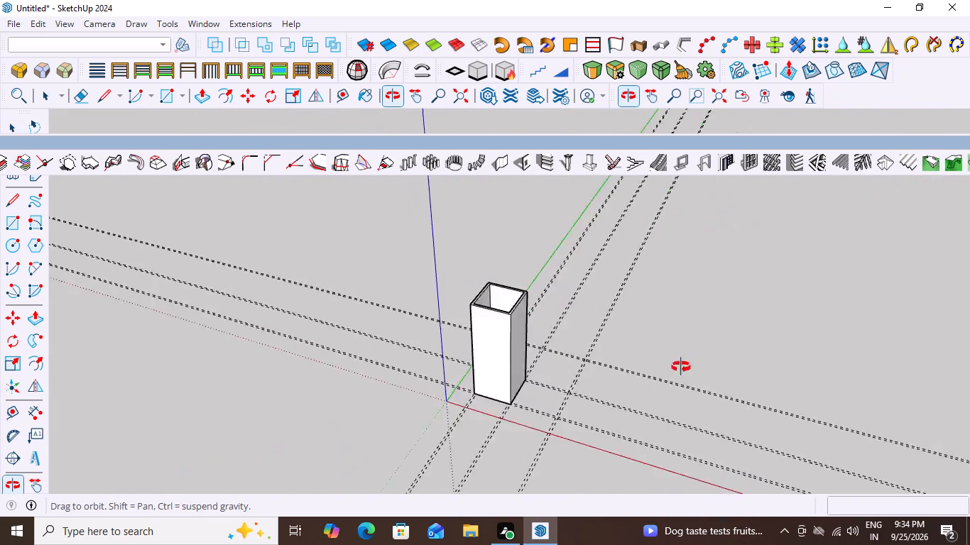
middle_drag(681, 367, 773, 336)
middle_drag(504, 385, 503, 417)
scroll(531, 382, up, 3)
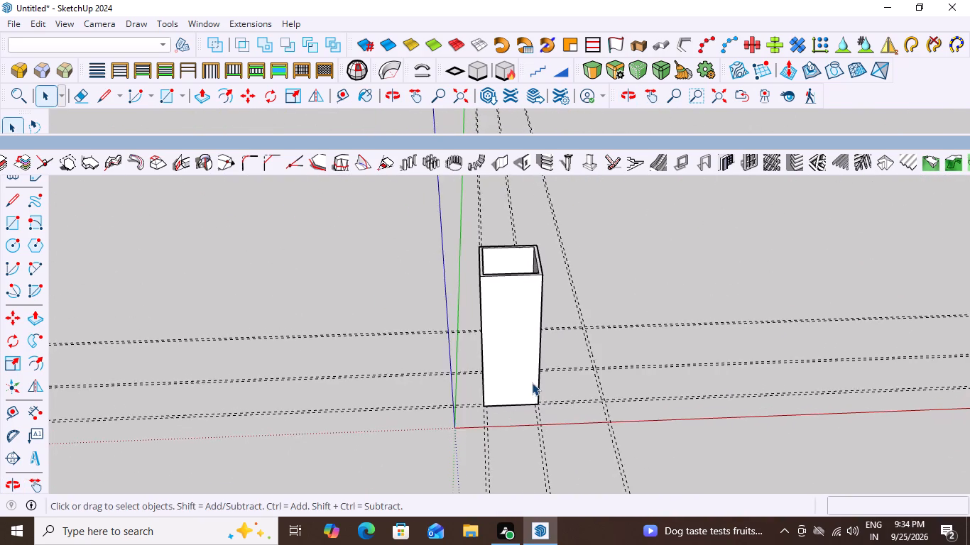
scroll(532, 382, up, 3)
scroll(532, 382, down, 12)
middle_drag(641, 387, 516, 391)
scroll(516, 391, up, 9)
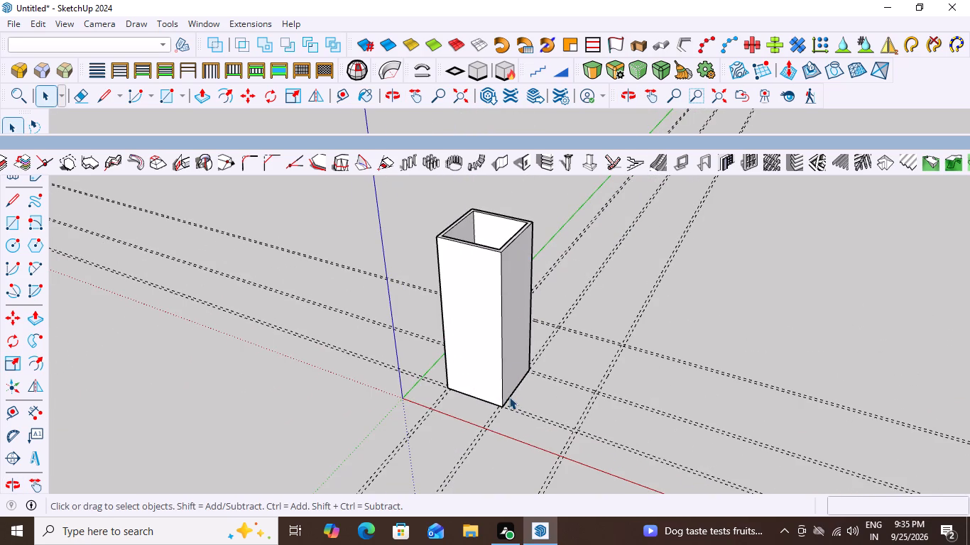
scroll(509, 397, up, 3)
middle_drag(509, 397, 563, 402)
middle_click(563, 402)
scroll(563, 402, down, 7)
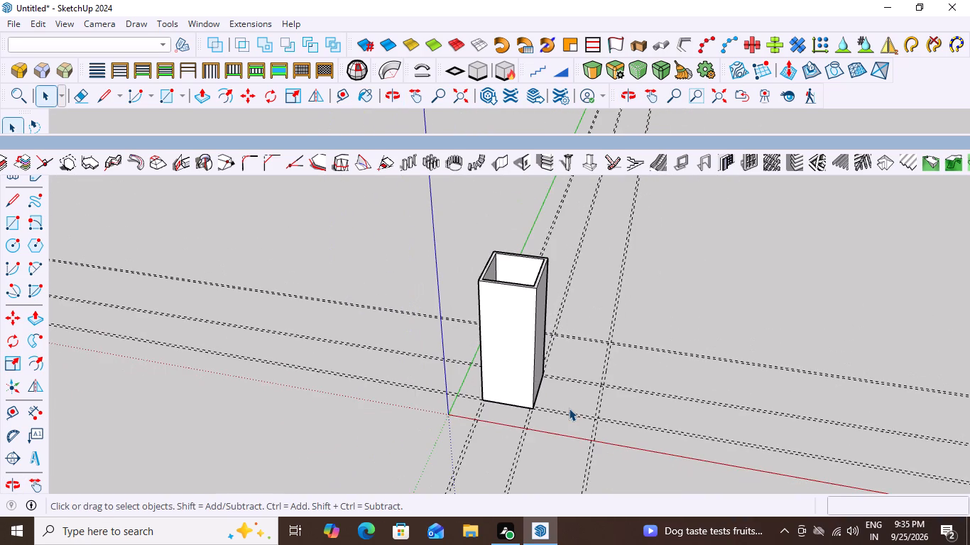
scroll(543, 288, up, 4)
scroll(564, 348, up, 4)
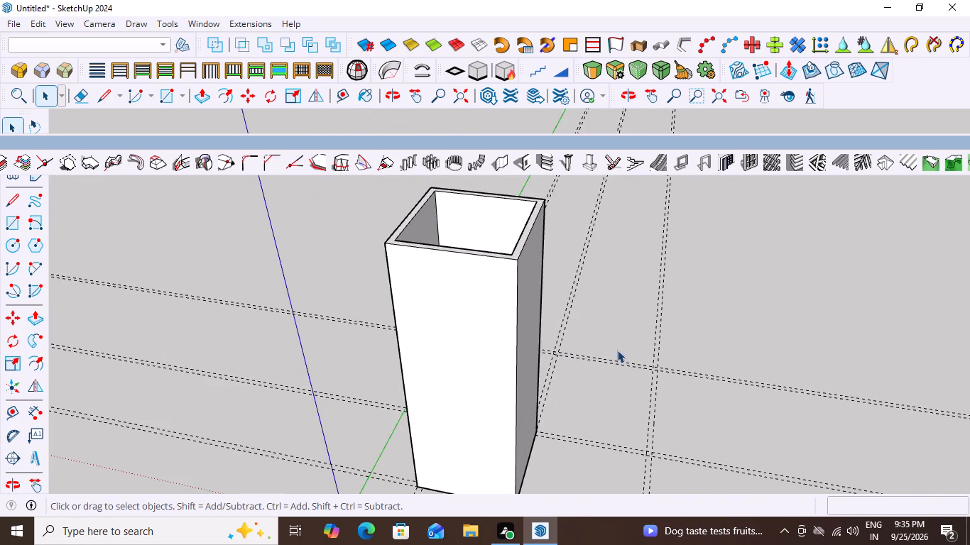
middle_drag(612, 354, 429, 351)
scroll(429, 351, down, 2)
scroll(746, 296, down, 4)
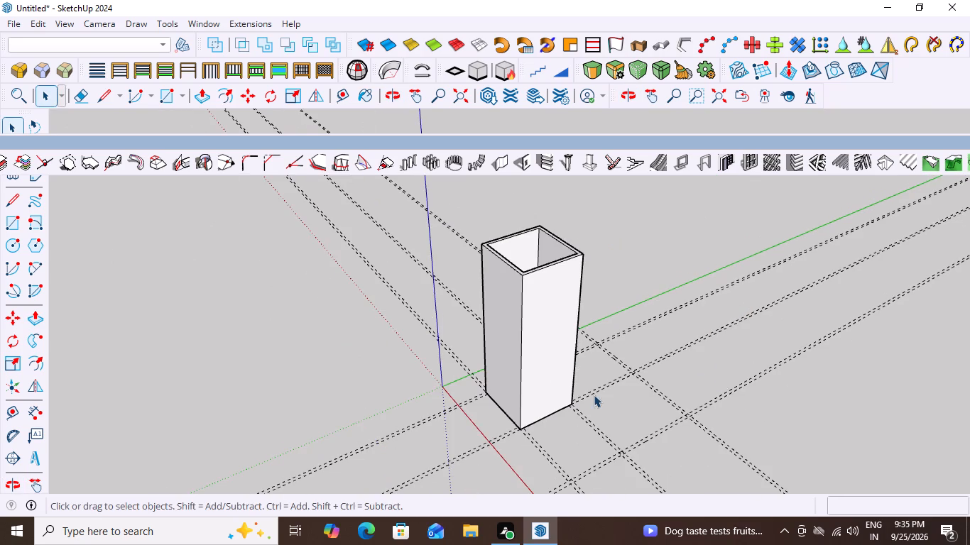
scroll(583, 395, up, 4)
scroll(607, 353, down, 5)
middle_drag(661, 382, 540, 372)
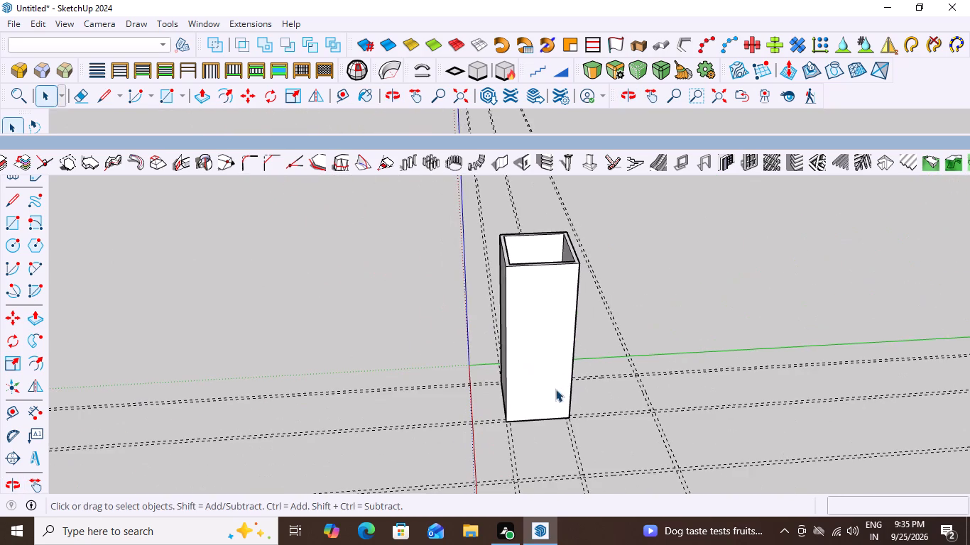
scroll(556, 391, up, 6)
scroll(588, 362, down, 2)
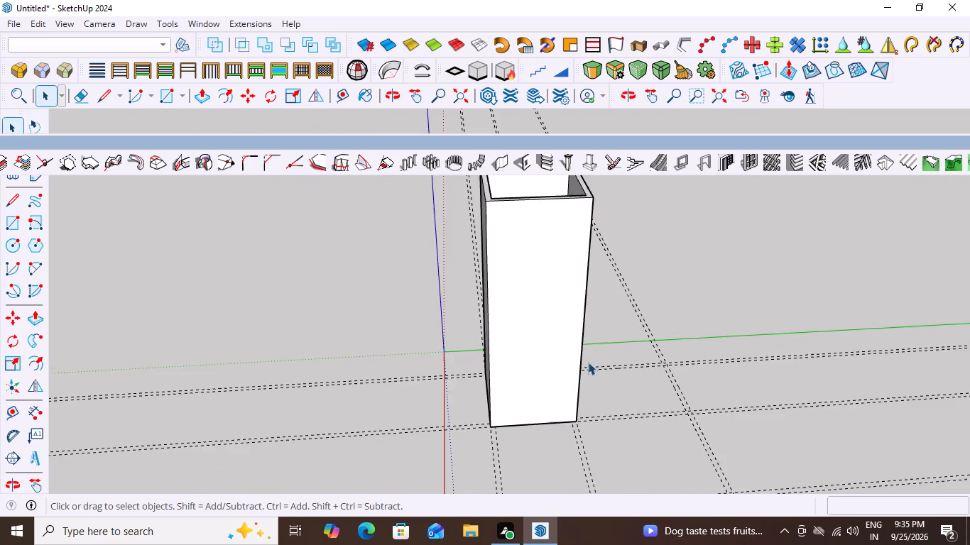
scroll(588, 362, down, 14)
middle_drag(678, 392, 532, 422)
scroll(544, 419, up, 2)
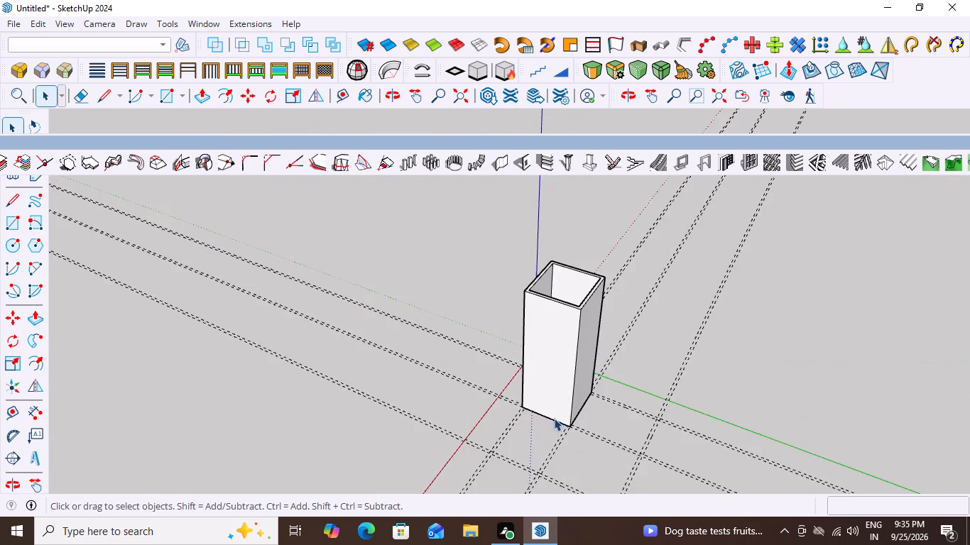
scroll(554, 418, up, 8)
scroll(574, 419, down, 10)
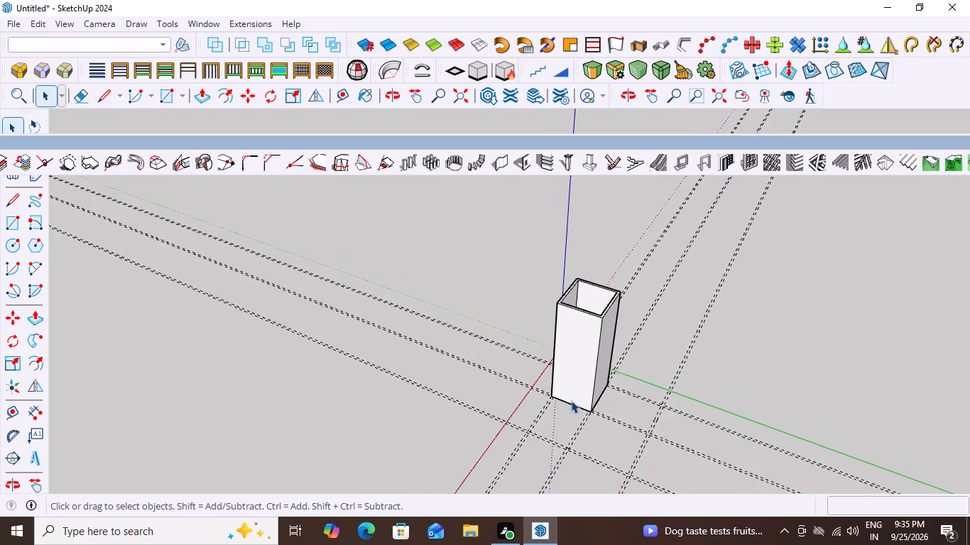
scroll(571, 400, down, 2)
middle_drag(558, 404, 876, 392)
middle_drag(547, 327, 697, 324)
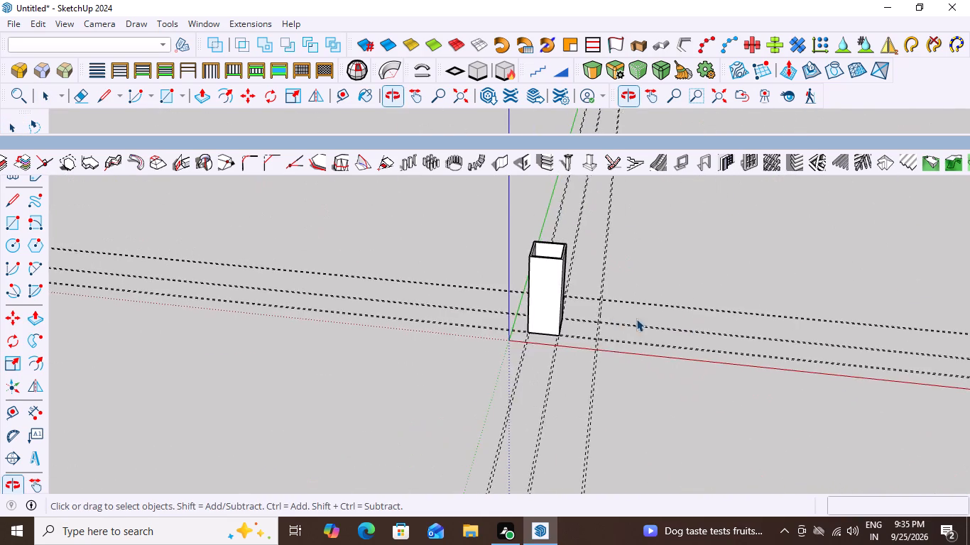
scroll(562, 290, up, 8)
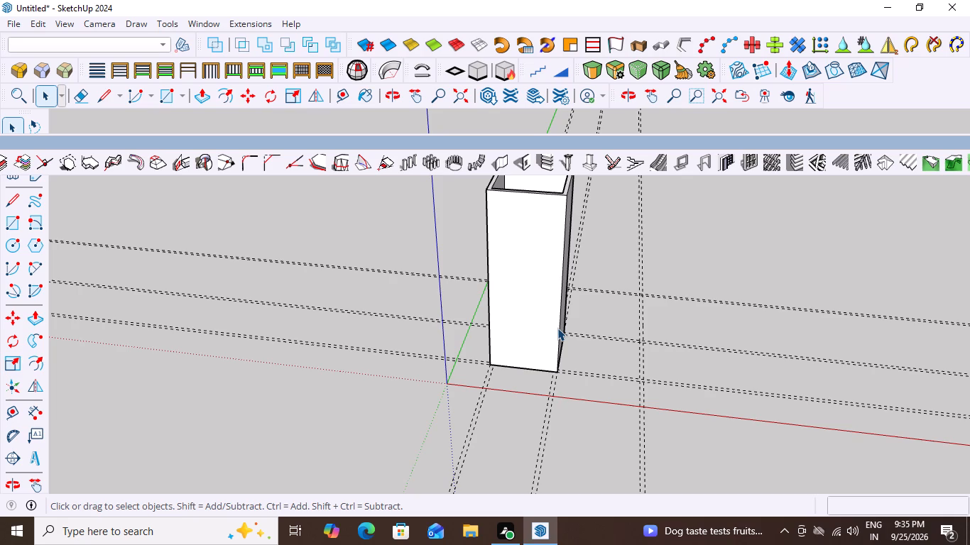
scroll(557, 328, down, 7)
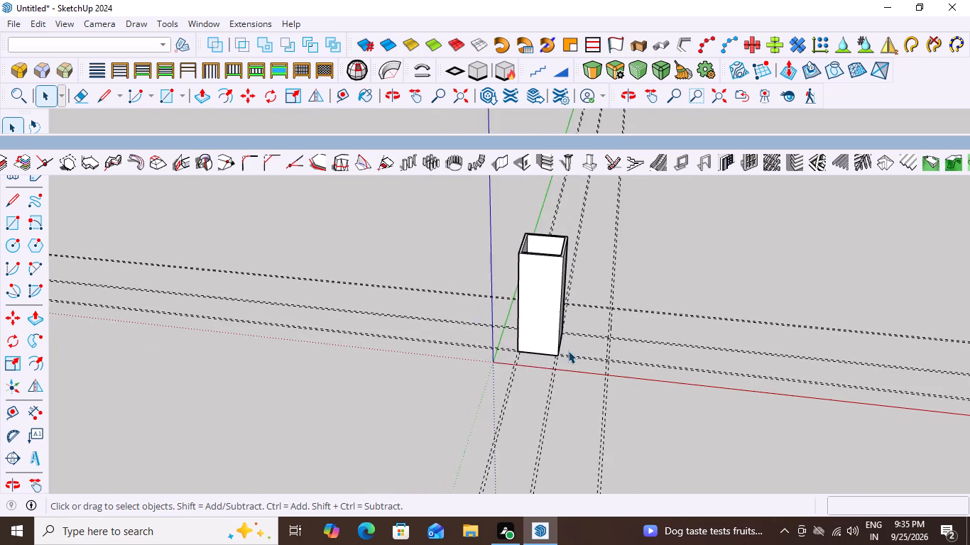
middle_drag(582, 342, 659, 334)
scroll(565, 279, up, 4)
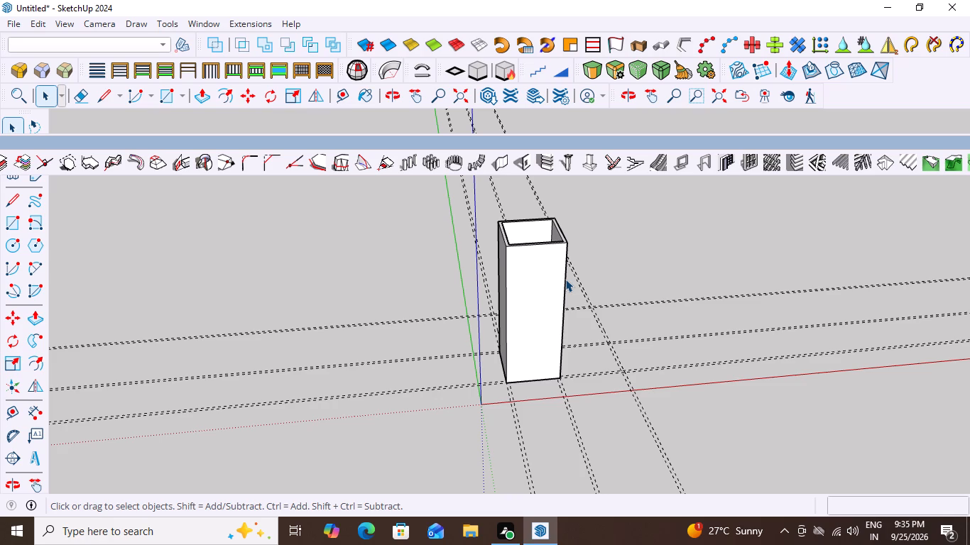
scroll(416, 347, down, 2)
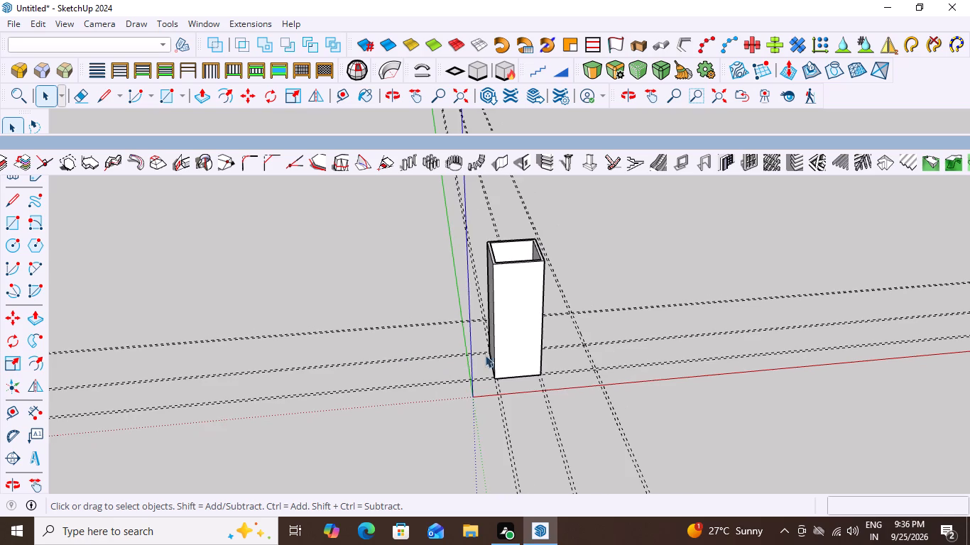
Inspect the tower's far sides and the base corners against the crossing guide lines, from the side opposite the origin.
middle_drag(609, 317, 292, 382)
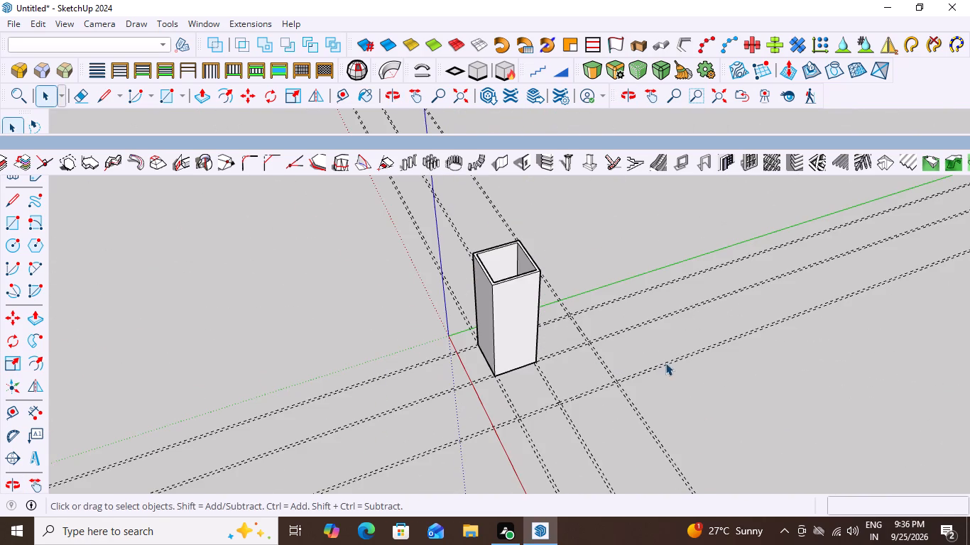
middle_drag(649, 365, 532, 357)
scroll(521, 372, up, 3)
middle_drag(572, 360, 435, 367)
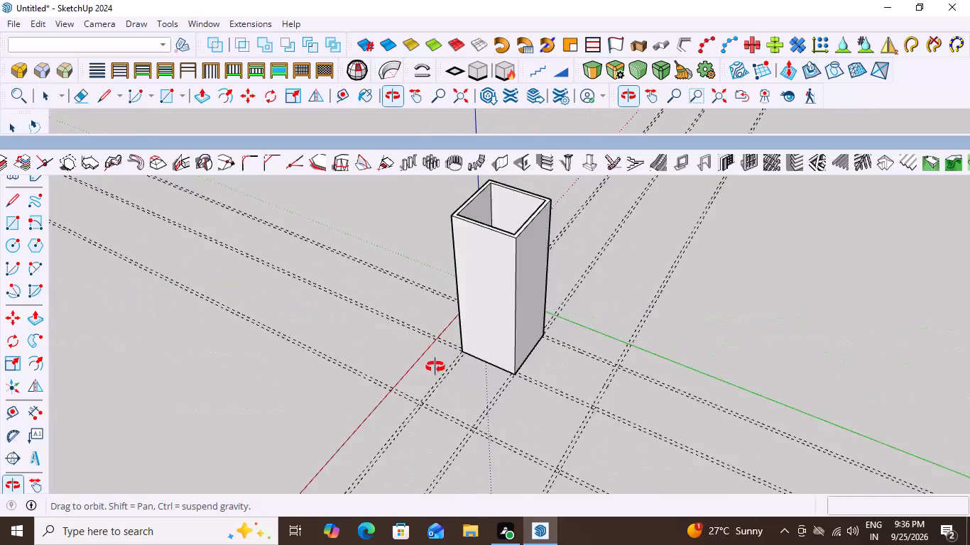
middle_drag(435, 367, 320, 346)
scroll(432, 367, up, 1)
scroll(475, 357, down, 1)
scroll(531, 348, down, 2)
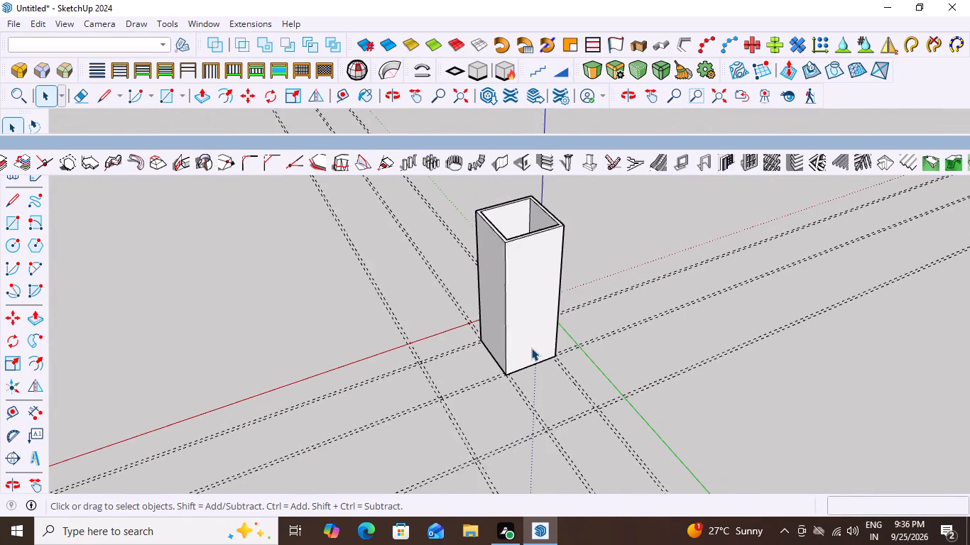
scroll(531, 348, down, 2)
middle_drag(521, 356, 601, 342)
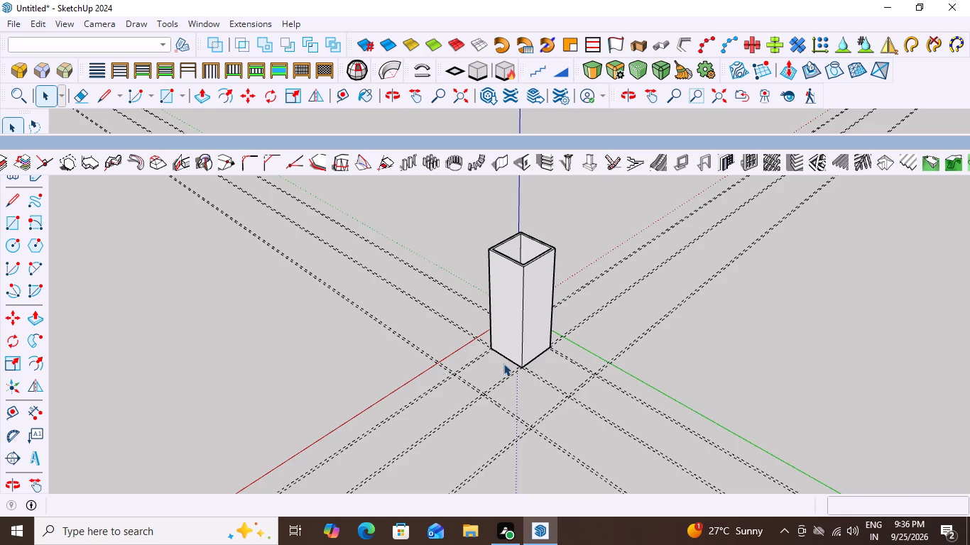
scroll(457, 386, up, 9)
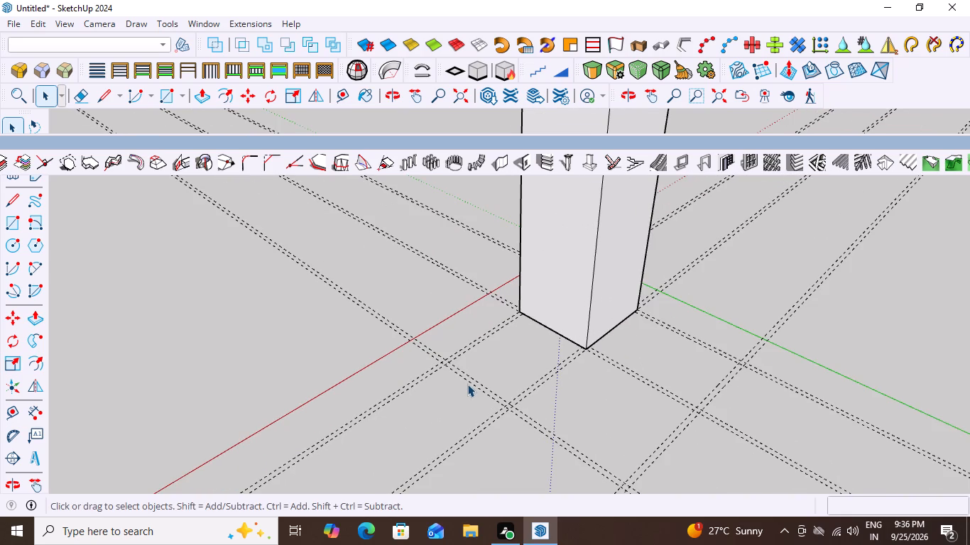
scroll(467, 384, down, 4)
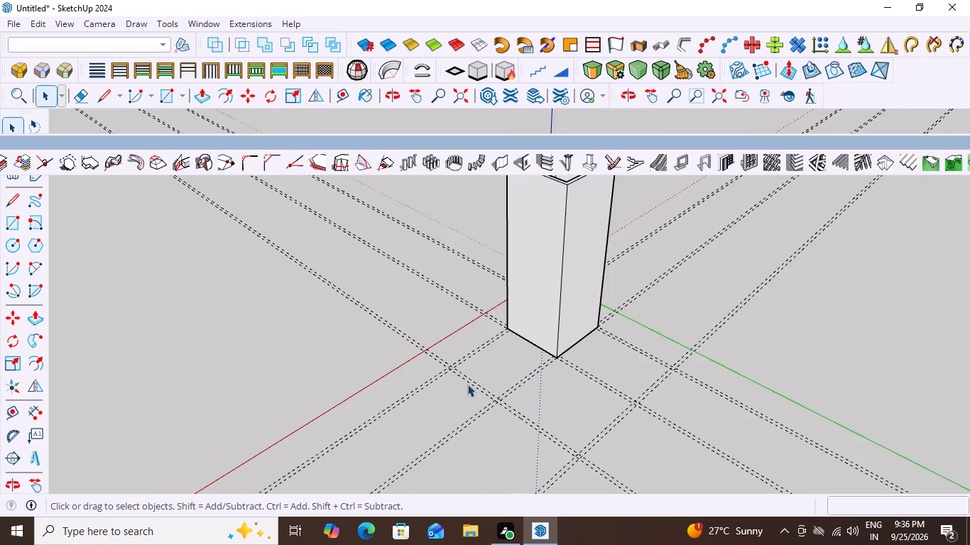
scroll(467, 384, down, 2)
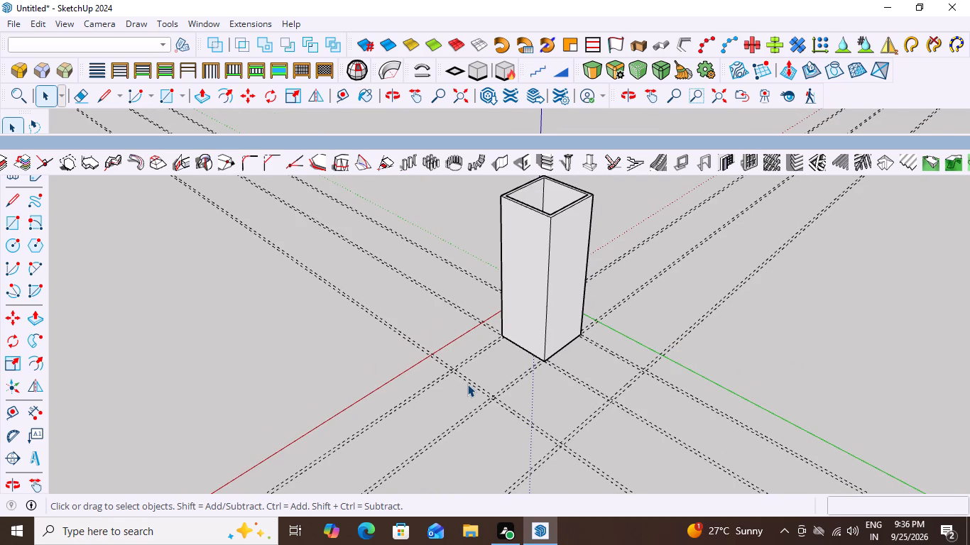
middle_drag(485, 351, 452, 367)
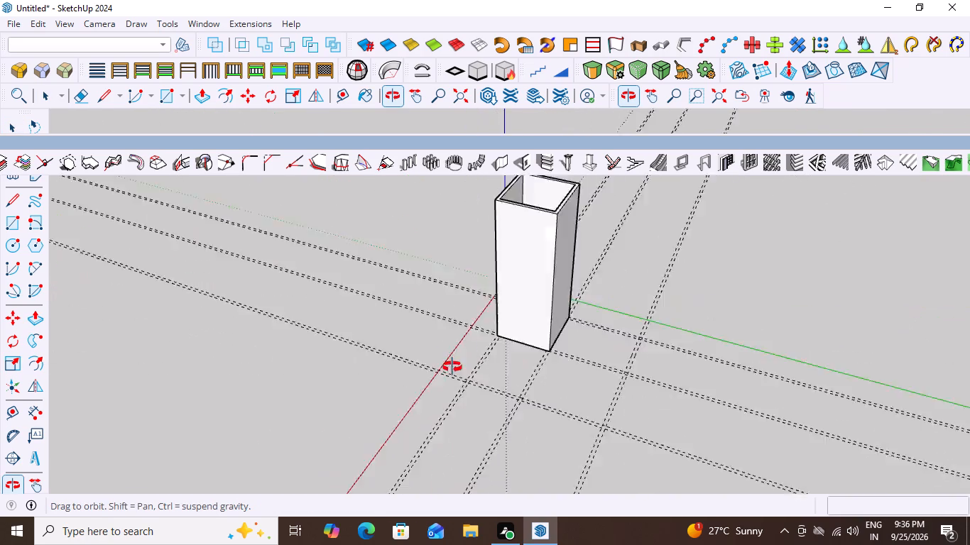
middle_drag(452, 367, 327, 353)
scroll(567, 458, up, 3)
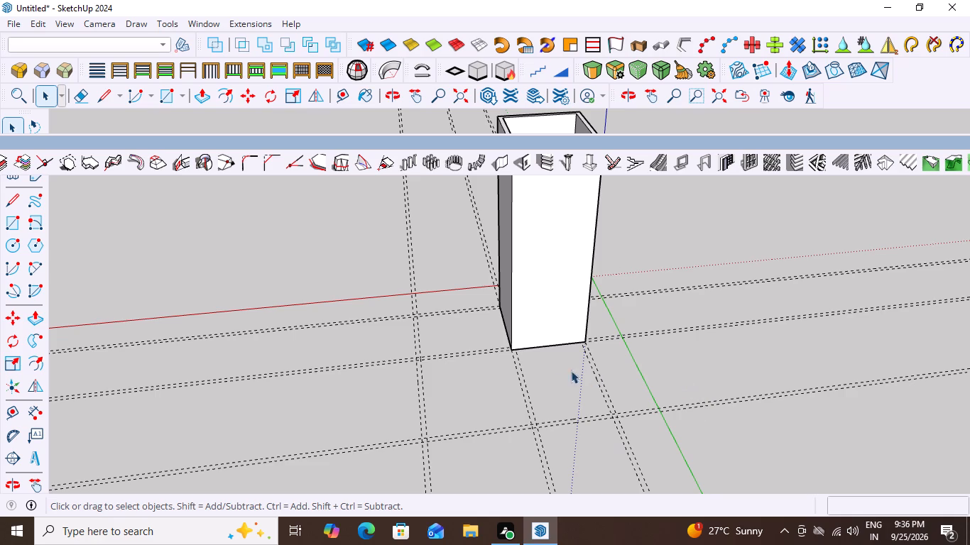
Start a new right-aligned 1001bit vertical wall, 9" thick and 10' high, built as a group.
click(498, 165)
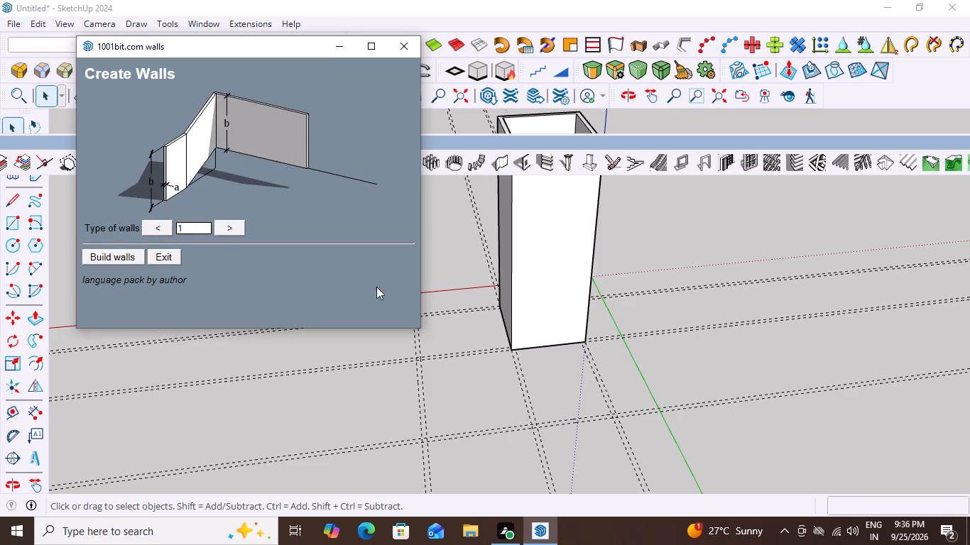
click(107, 254)
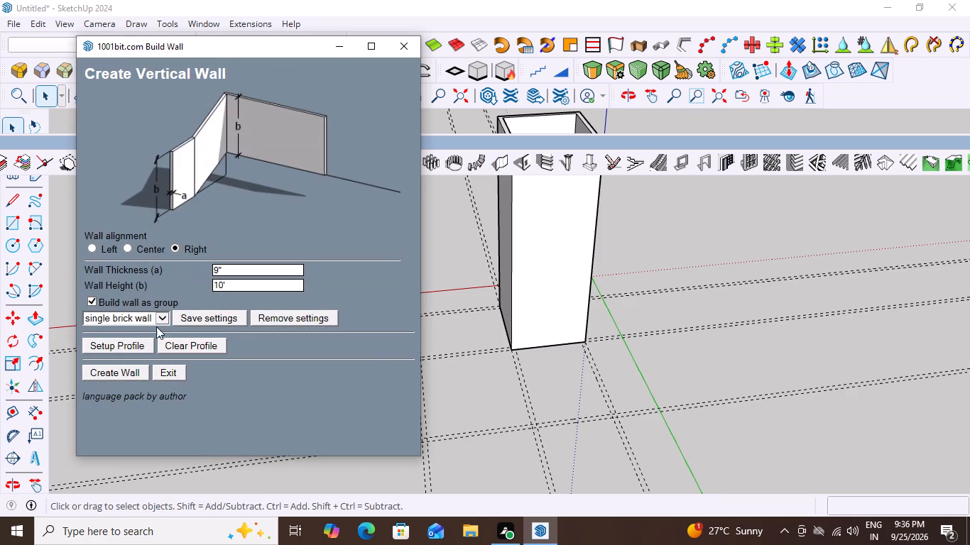
click(107, 375)
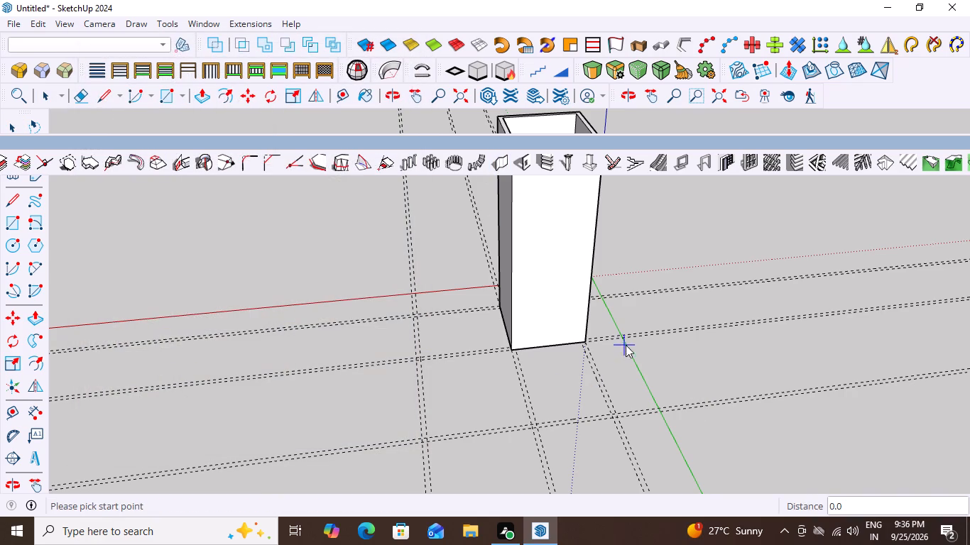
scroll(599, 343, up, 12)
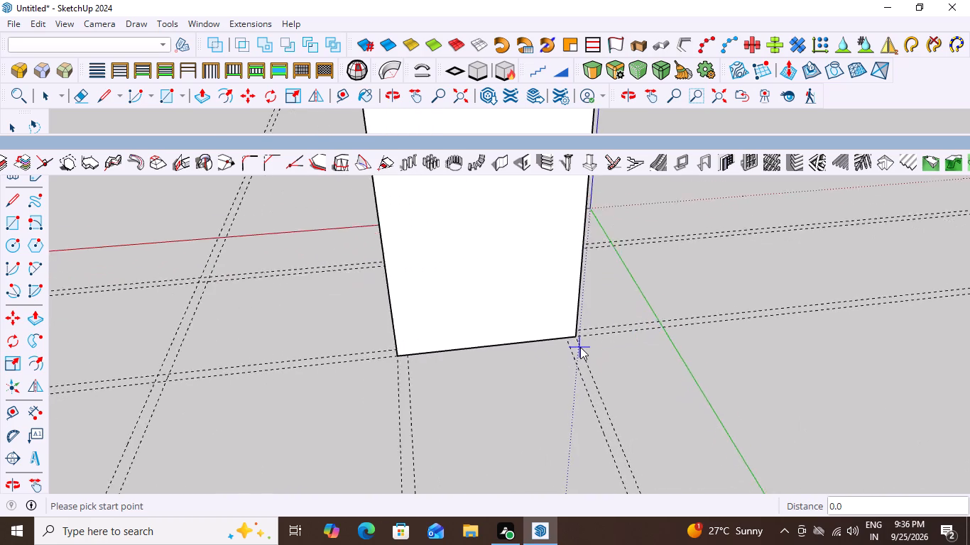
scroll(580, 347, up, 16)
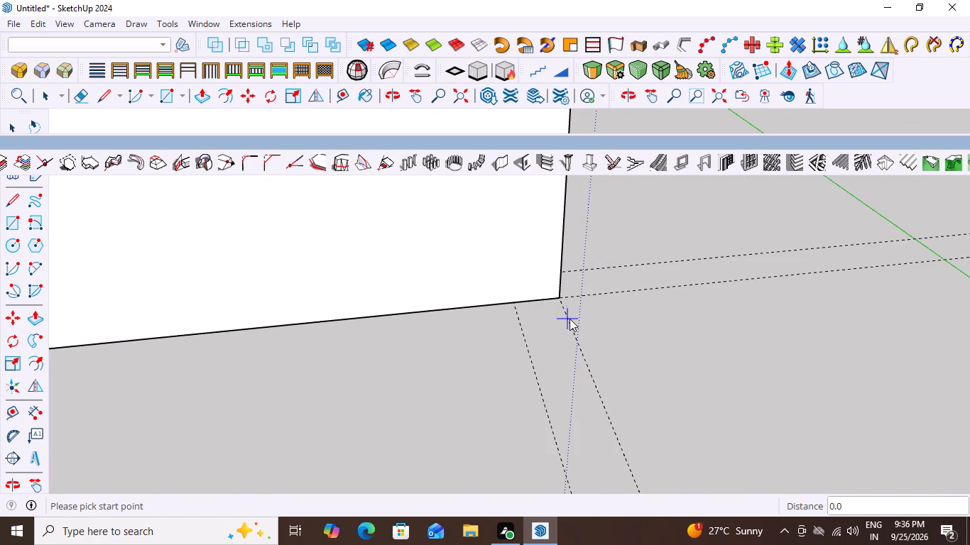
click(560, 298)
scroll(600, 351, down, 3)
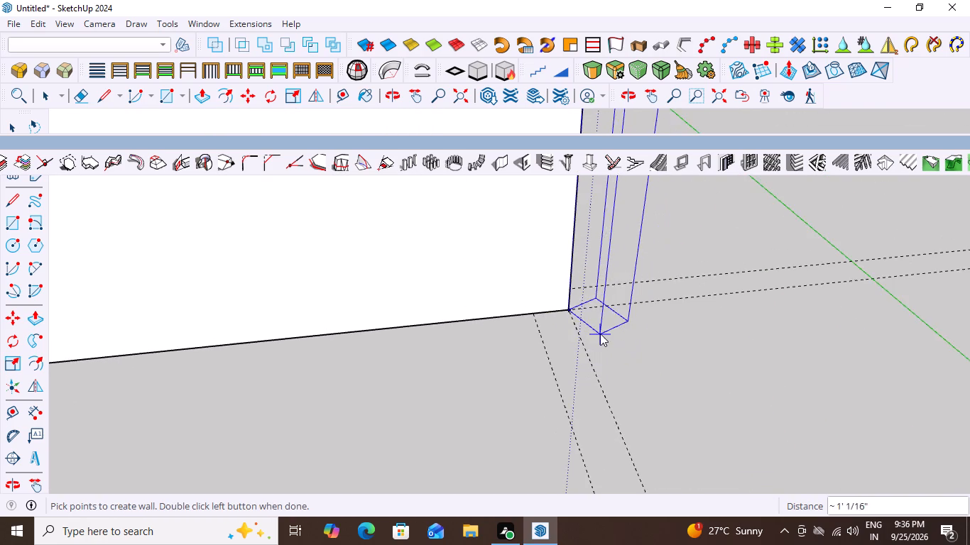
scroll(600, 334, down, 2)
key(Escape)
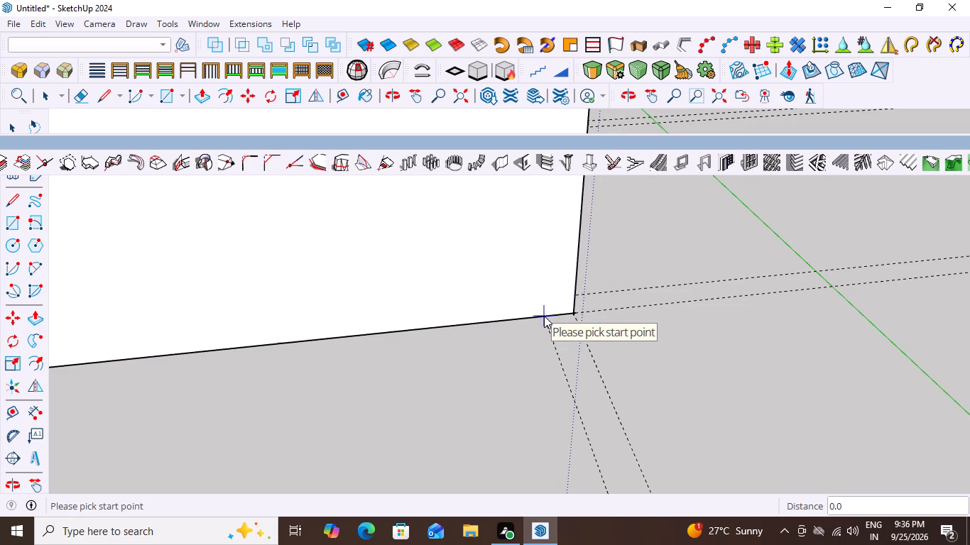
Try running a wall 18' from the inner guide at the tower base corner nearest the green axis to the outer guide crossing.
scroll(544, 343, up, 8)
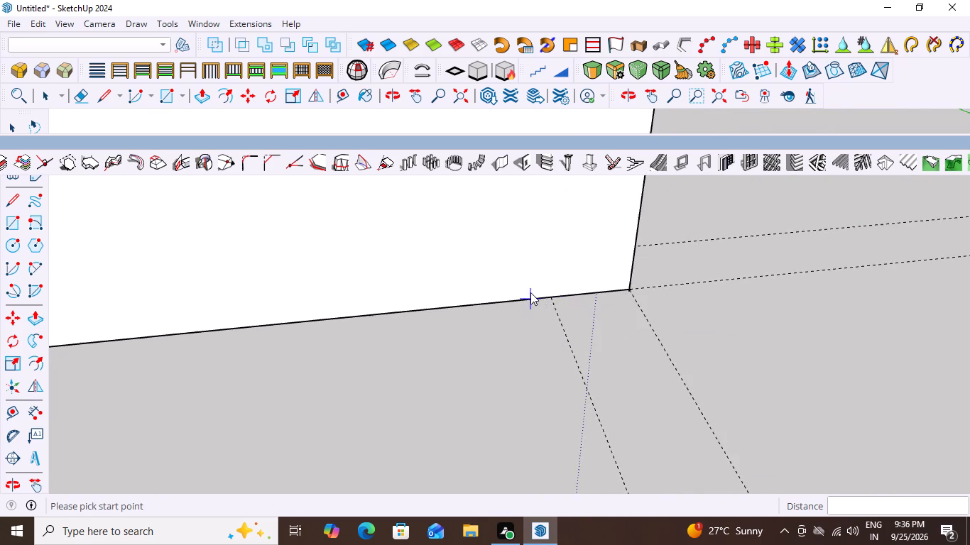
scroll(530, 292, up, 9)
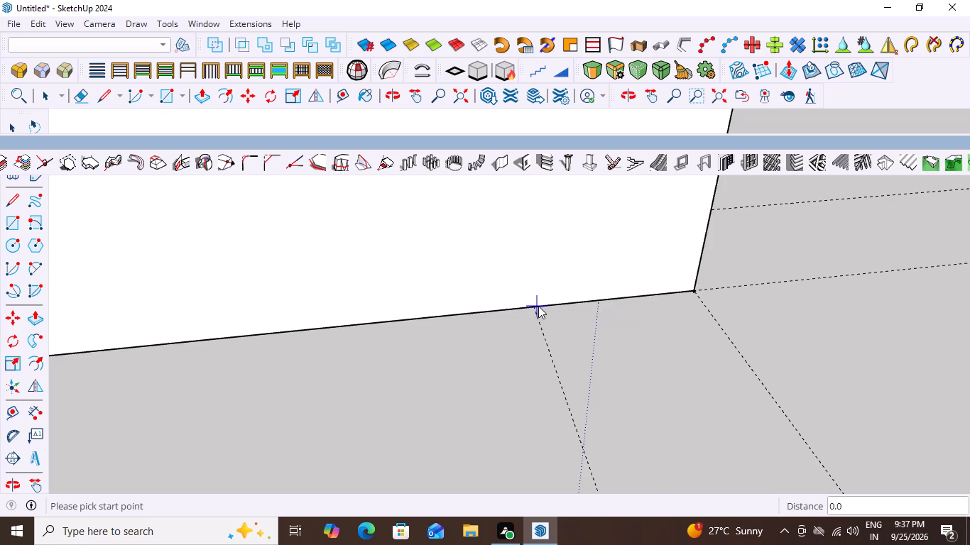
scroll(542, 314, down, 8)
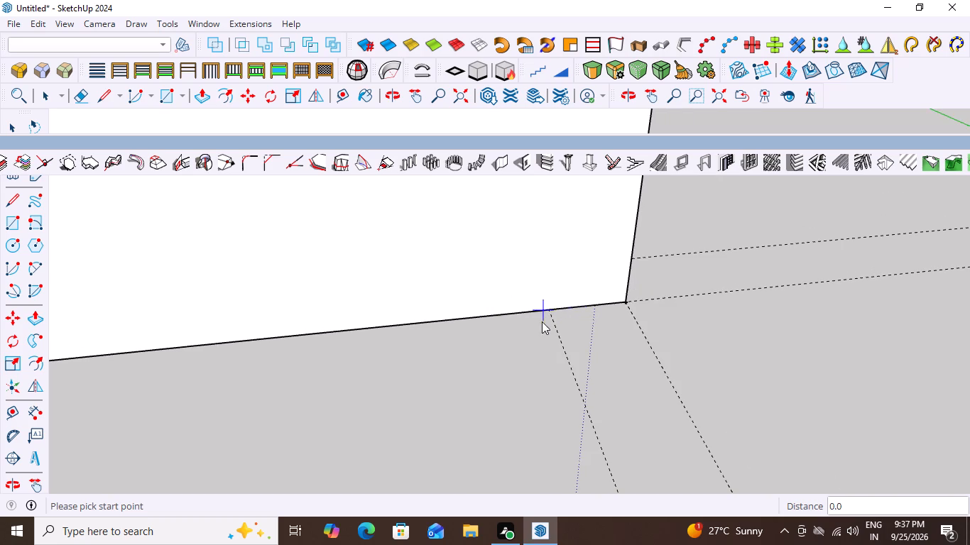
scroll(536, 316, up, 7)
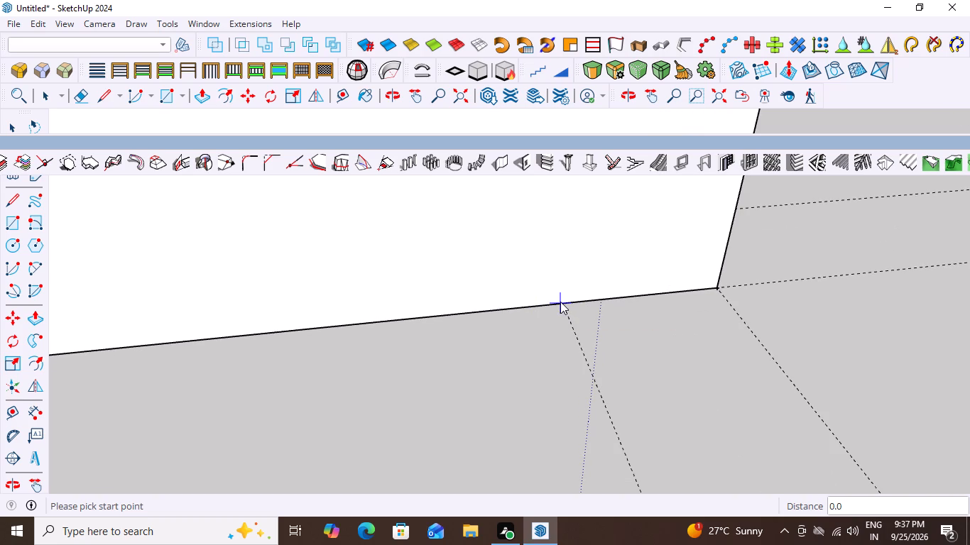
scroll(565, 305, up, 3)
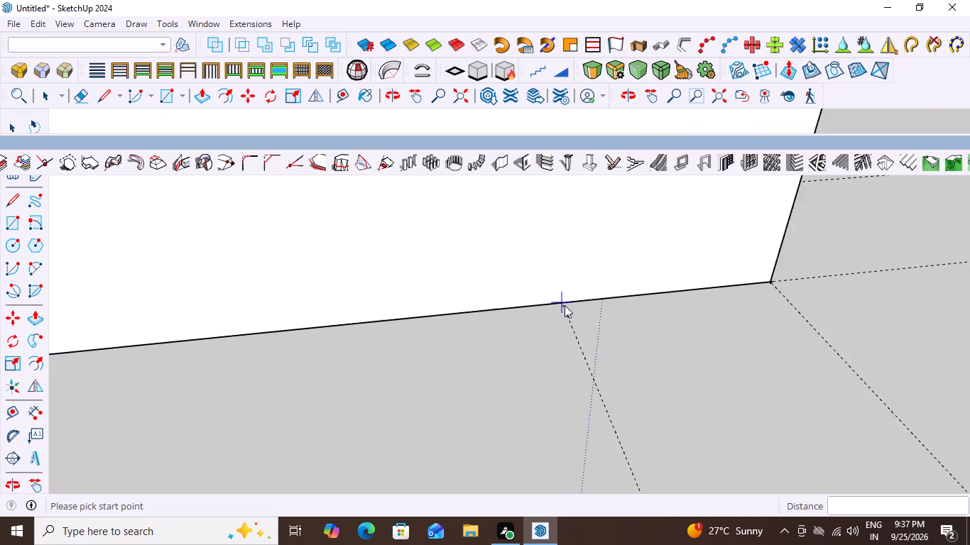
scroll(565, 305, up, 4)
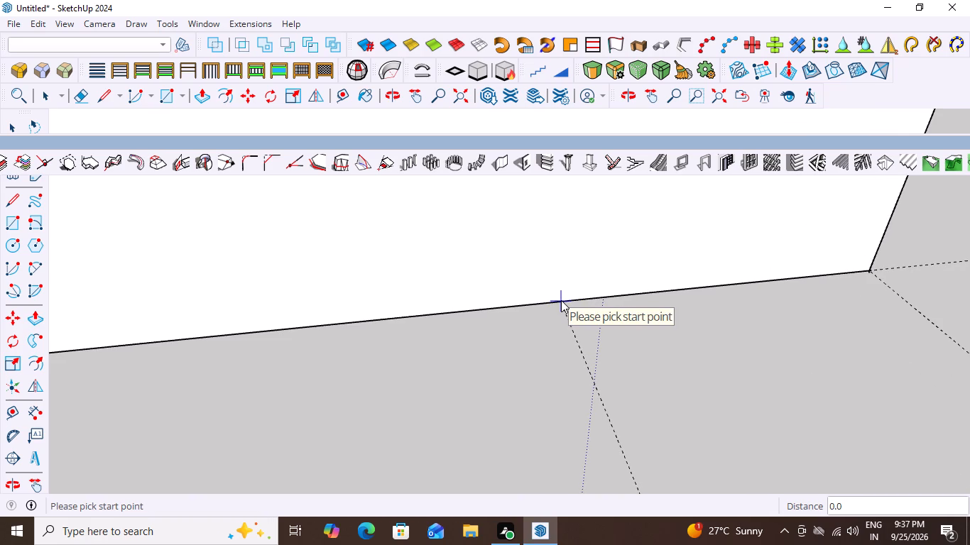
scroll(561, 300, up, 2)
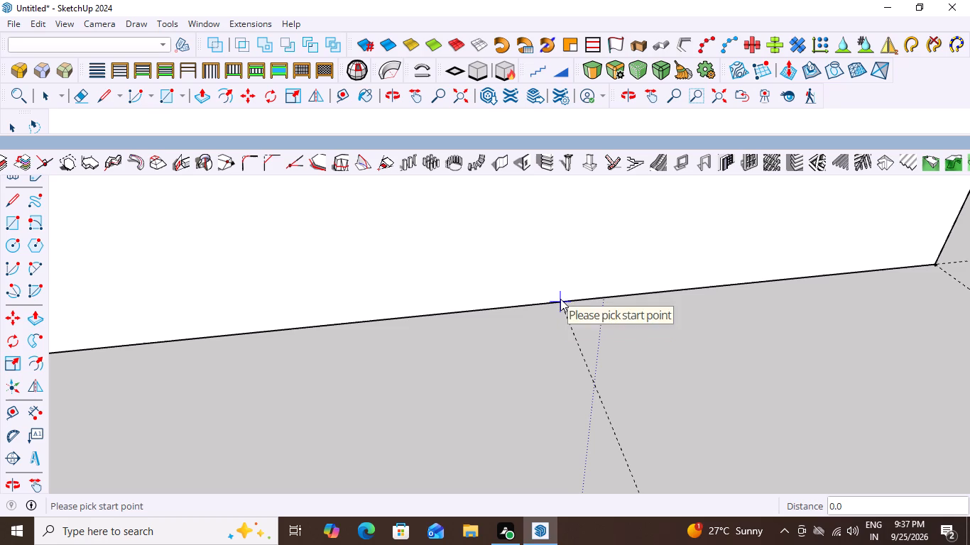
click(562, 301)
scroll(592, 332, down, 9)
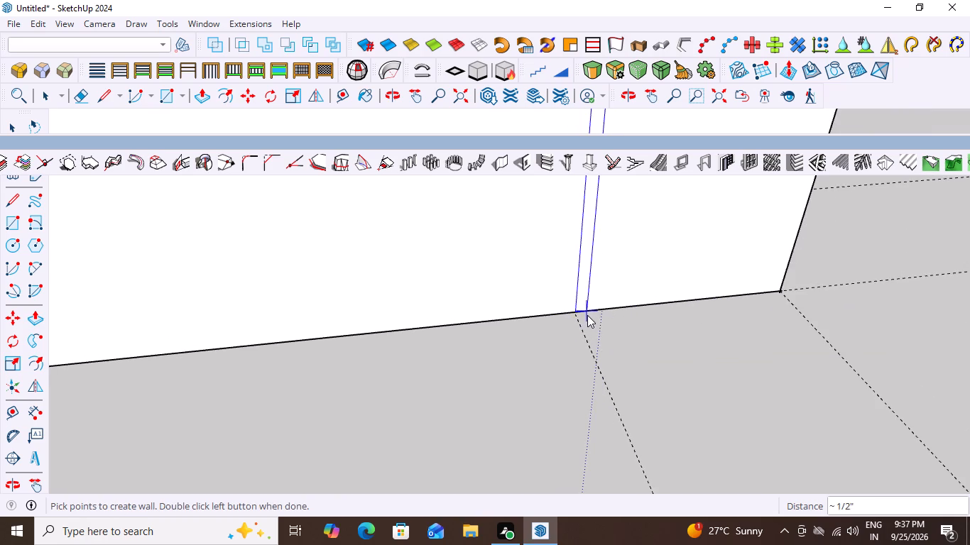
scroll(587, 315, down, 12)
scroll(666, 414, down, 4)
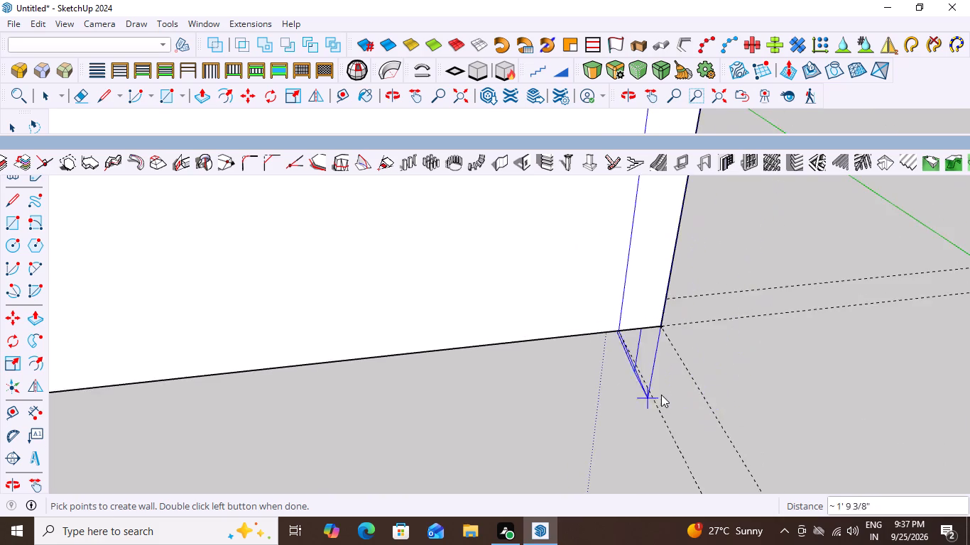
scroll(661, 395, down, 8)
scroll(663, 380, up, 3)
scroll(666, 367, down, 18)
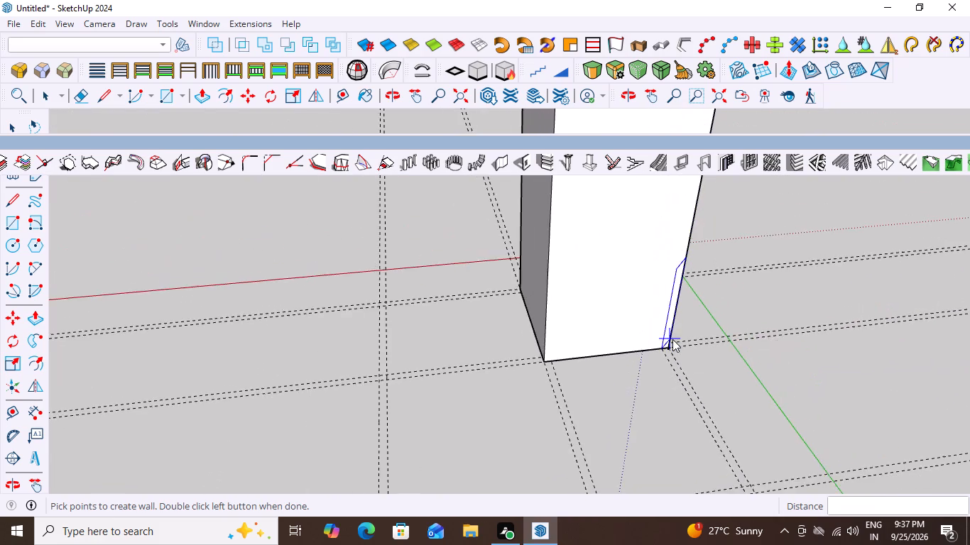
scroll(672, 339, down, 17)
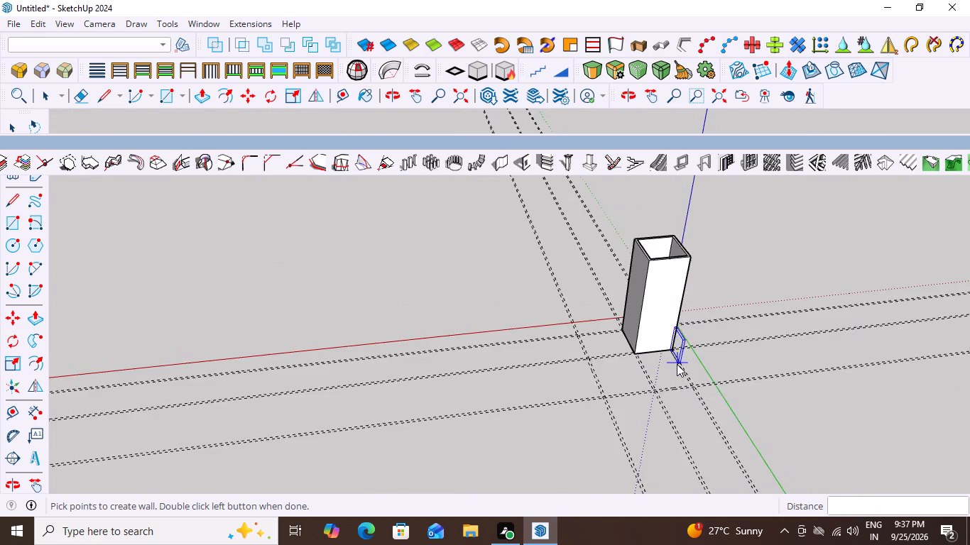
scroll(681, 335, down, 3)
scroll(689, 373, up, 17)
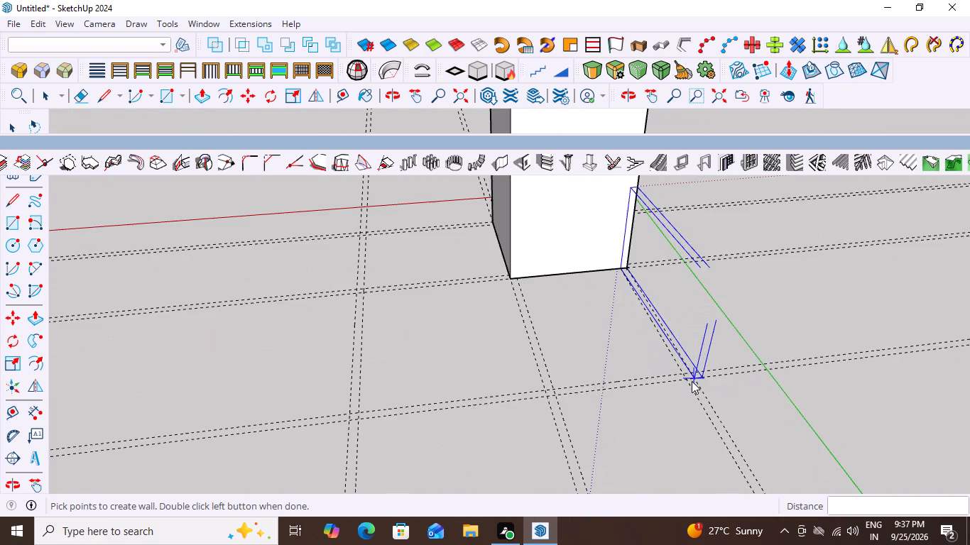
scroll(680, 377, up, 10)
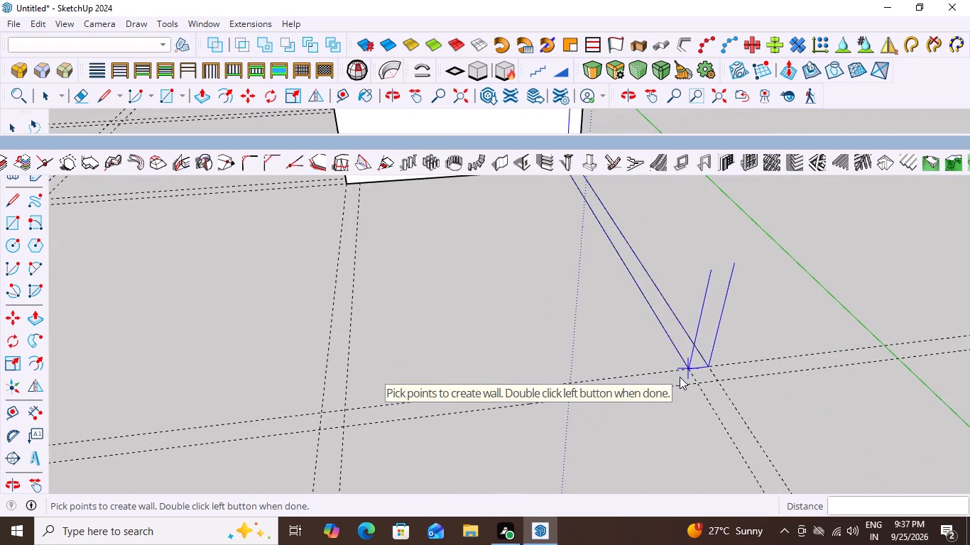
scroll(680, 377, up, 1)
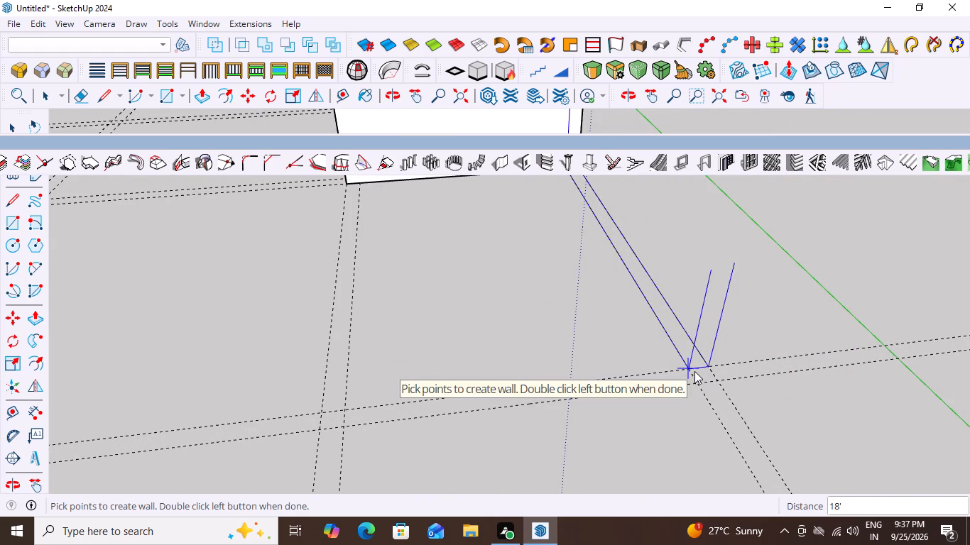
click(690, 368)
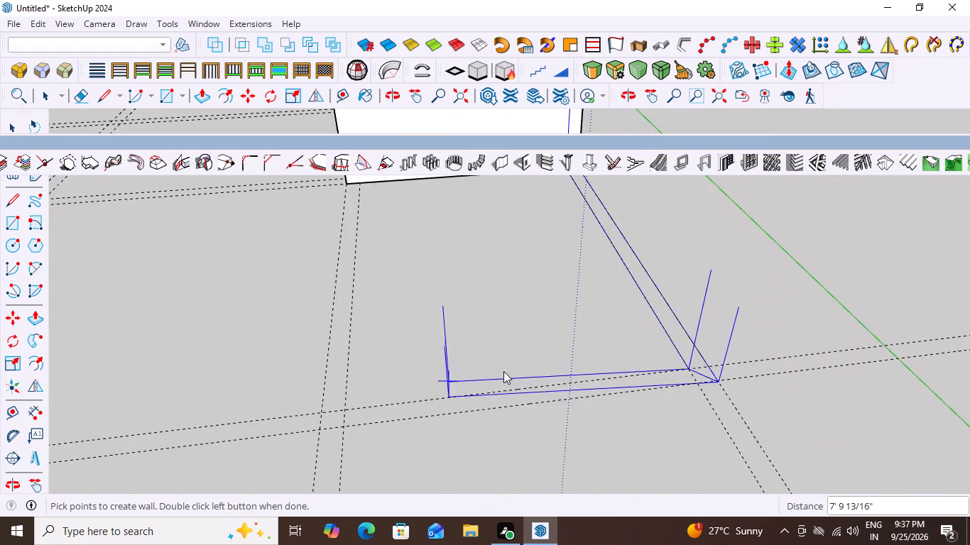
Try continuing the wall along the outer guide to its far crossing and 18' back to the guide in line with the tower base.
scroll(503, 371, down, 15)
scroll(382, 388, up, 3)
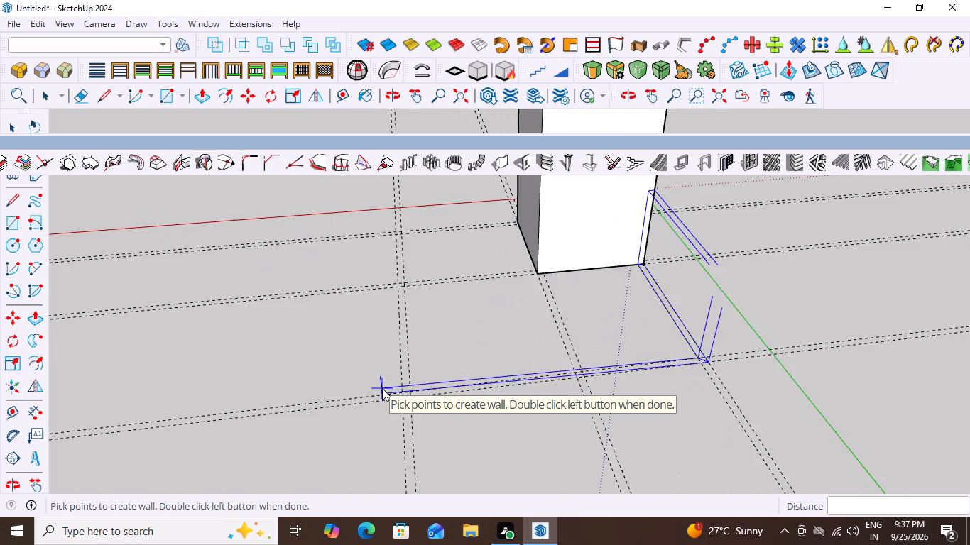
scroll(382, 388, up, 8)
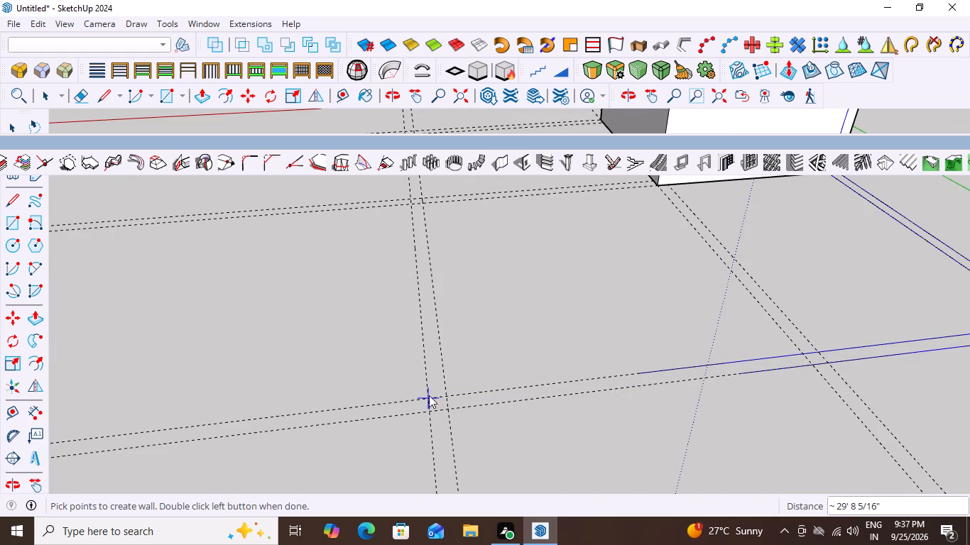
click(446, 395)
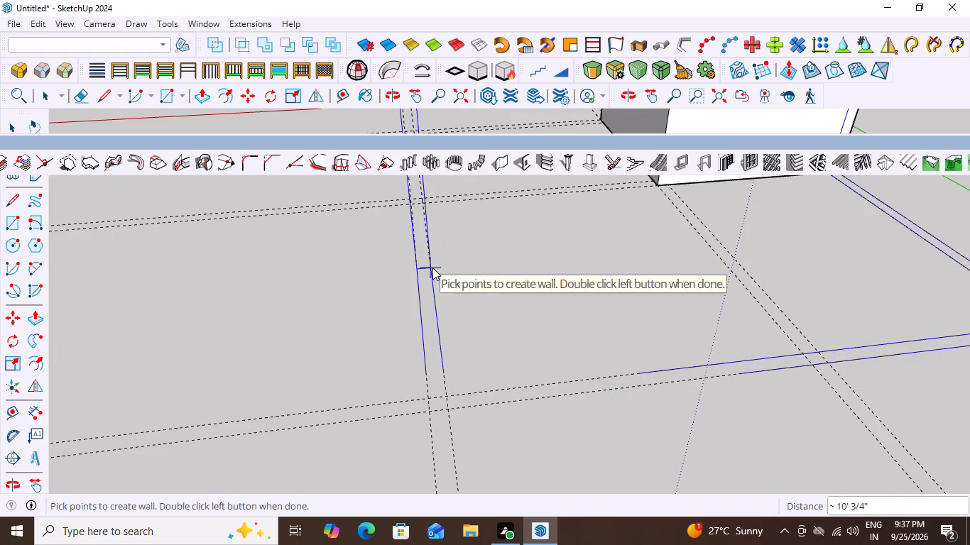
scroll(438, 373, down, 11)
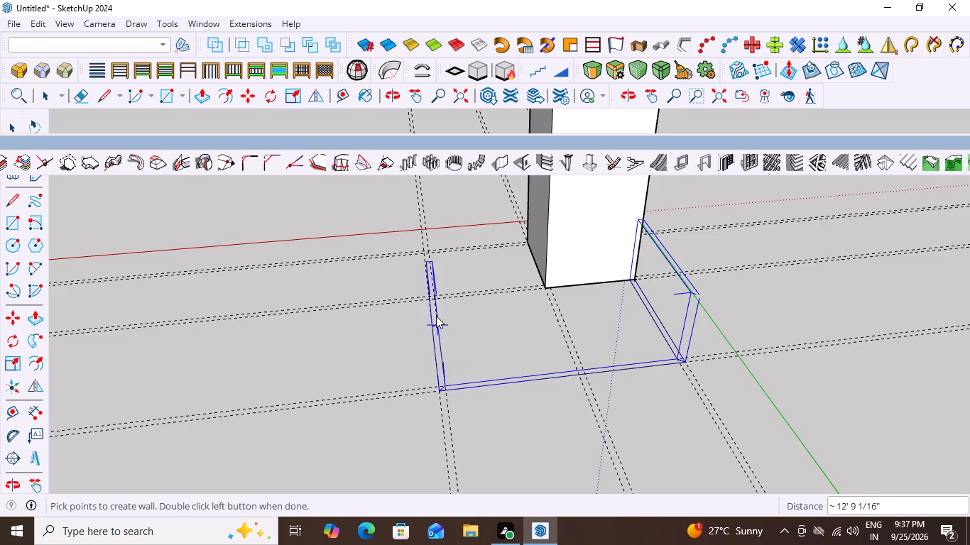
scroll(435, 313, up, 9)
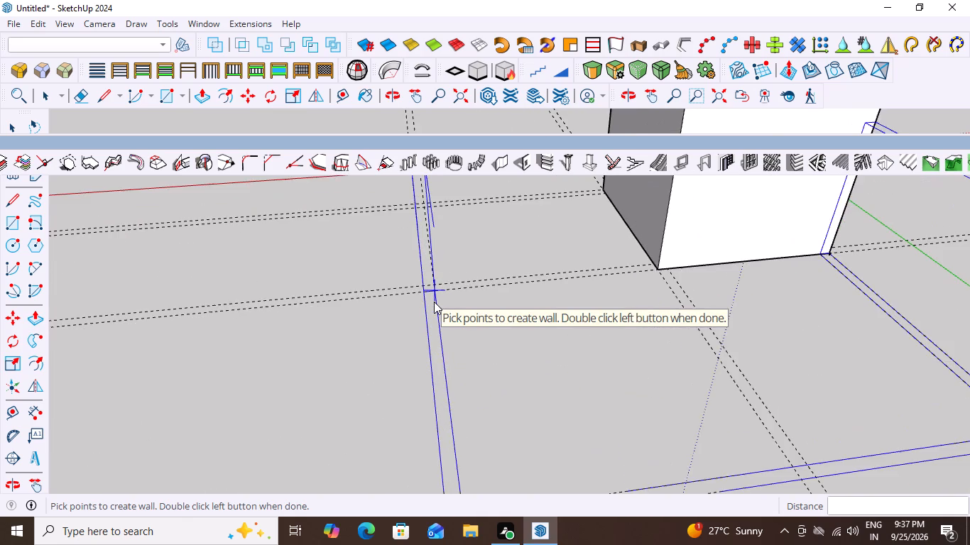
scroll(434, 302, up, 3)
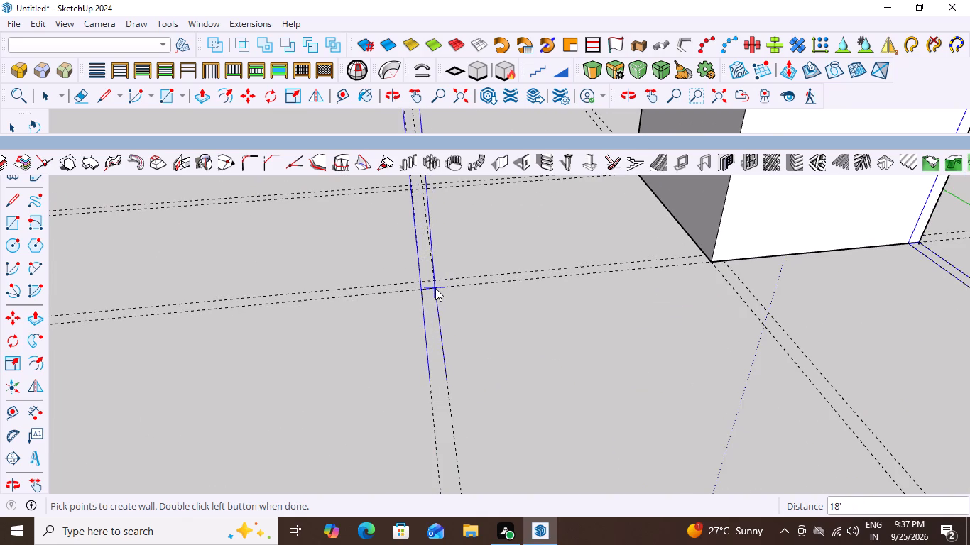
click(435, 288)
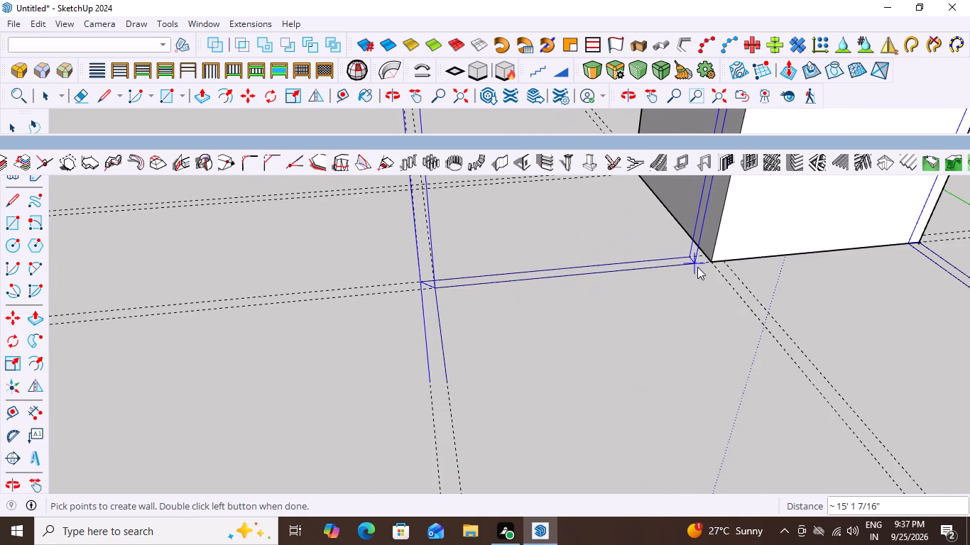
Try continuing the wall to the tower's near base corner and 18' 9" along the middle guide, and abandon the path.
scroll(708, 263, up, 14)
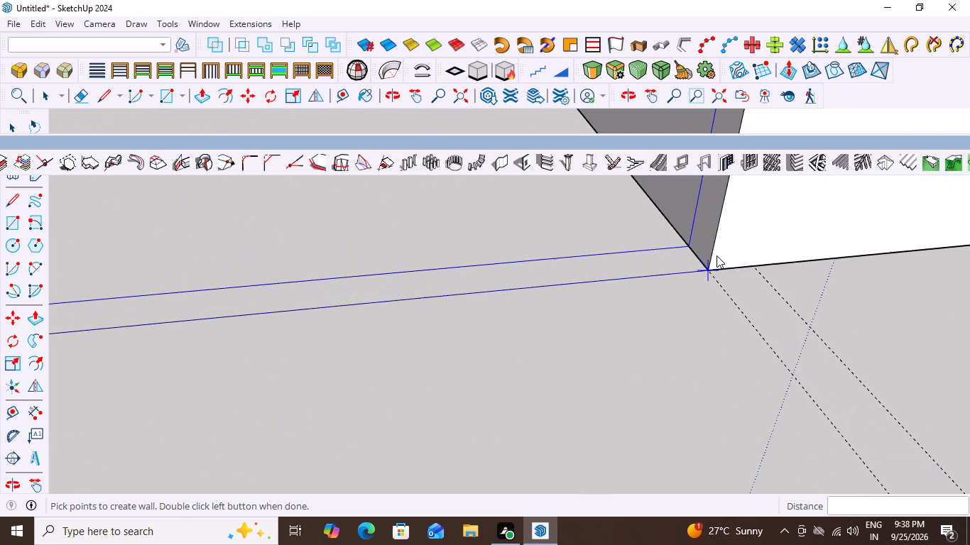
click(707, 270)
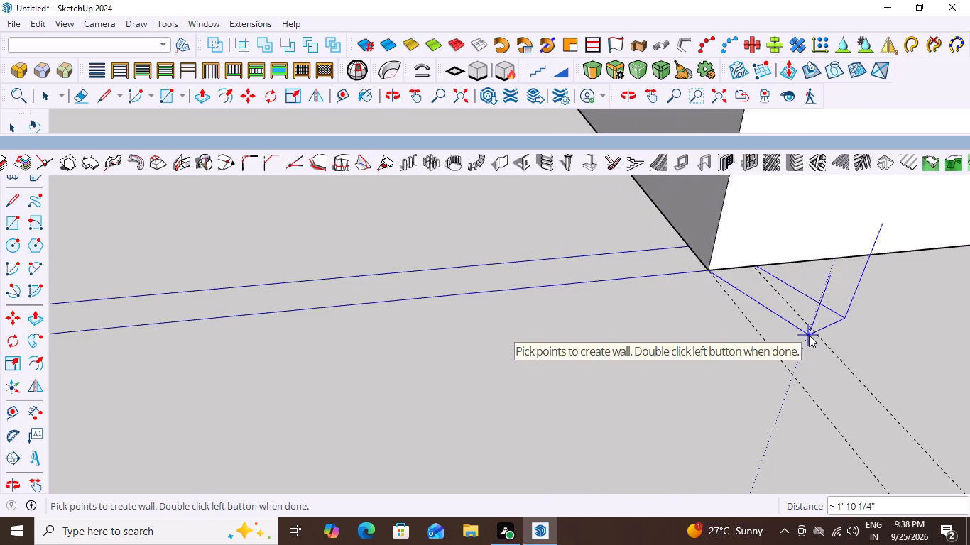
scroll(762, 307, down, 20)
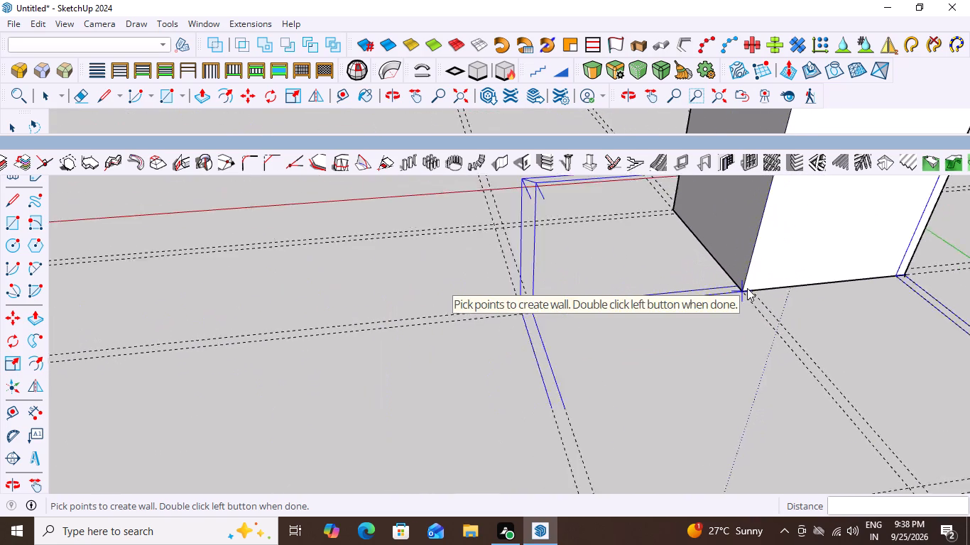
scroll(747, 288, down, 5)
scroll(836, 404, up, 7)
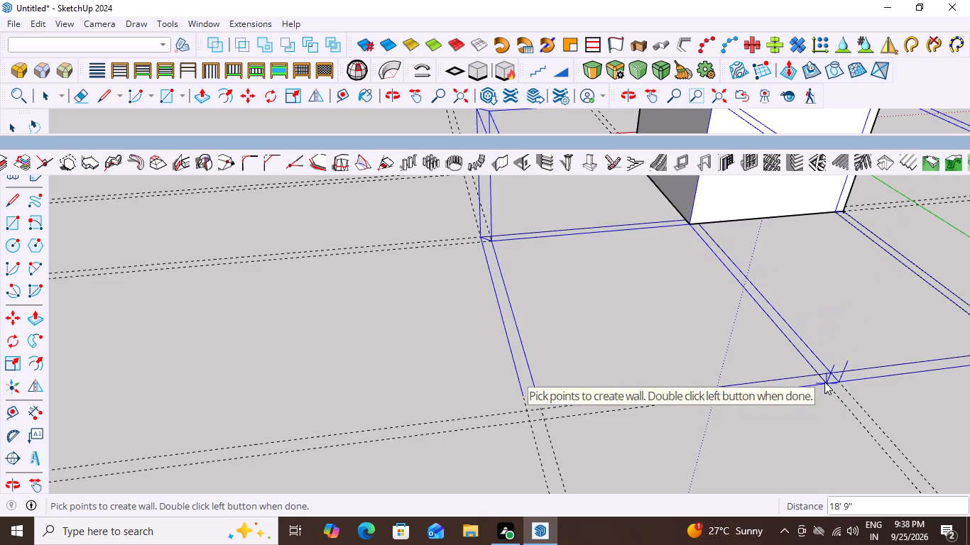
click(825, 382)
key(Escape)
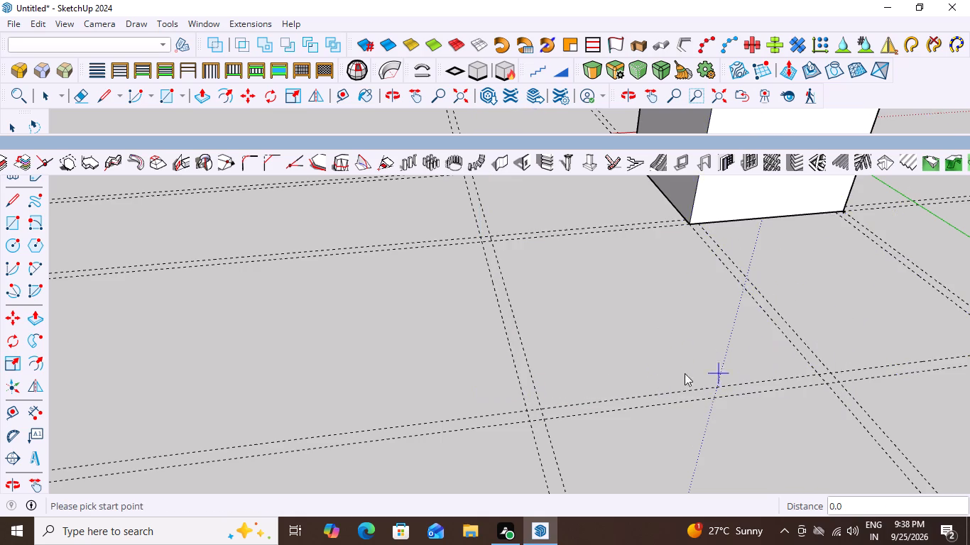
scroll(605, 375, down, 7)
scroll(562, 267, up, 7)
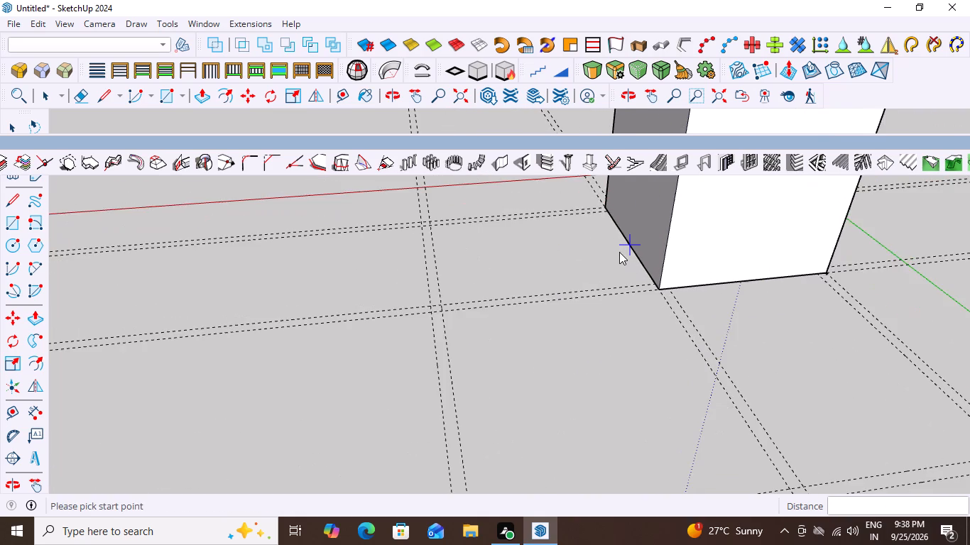
Start a wall at the tower base corner farther from the green axis, run it along the guide to the outer crossing, then 19' 6" outward.
scroll(634, 277, up, 10)
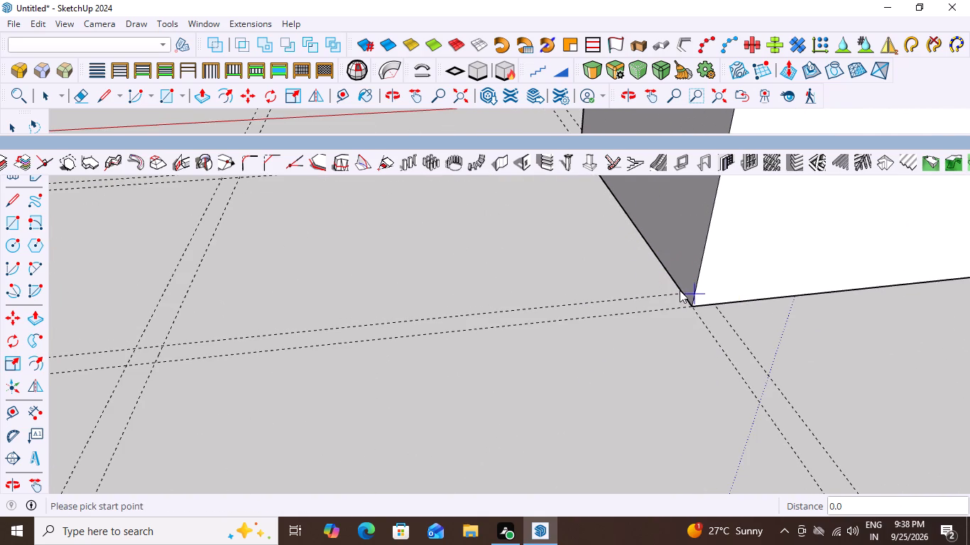
click(681, 290)
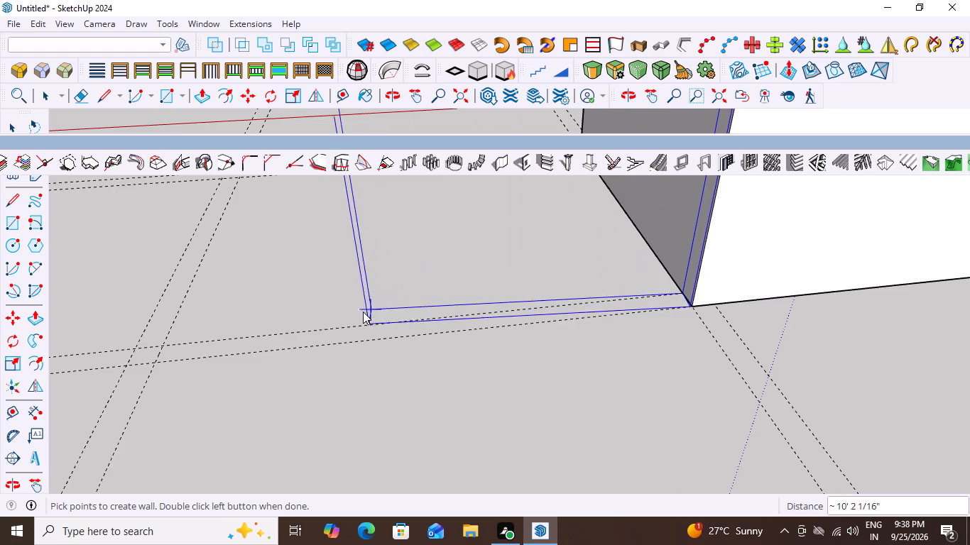
scroll(378, 313, down, 20)
scroll(378, 313, down, 2)
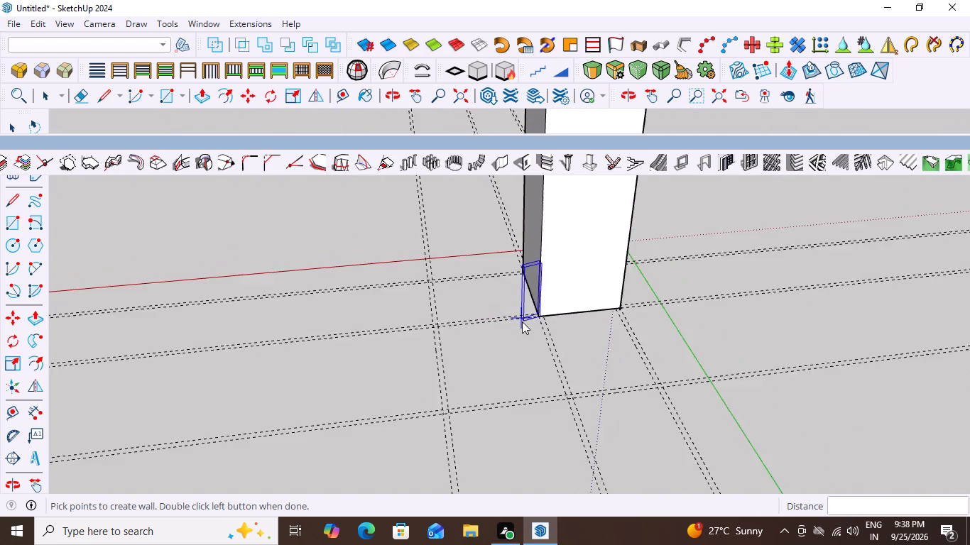
scroll(522, 321, down, 10)
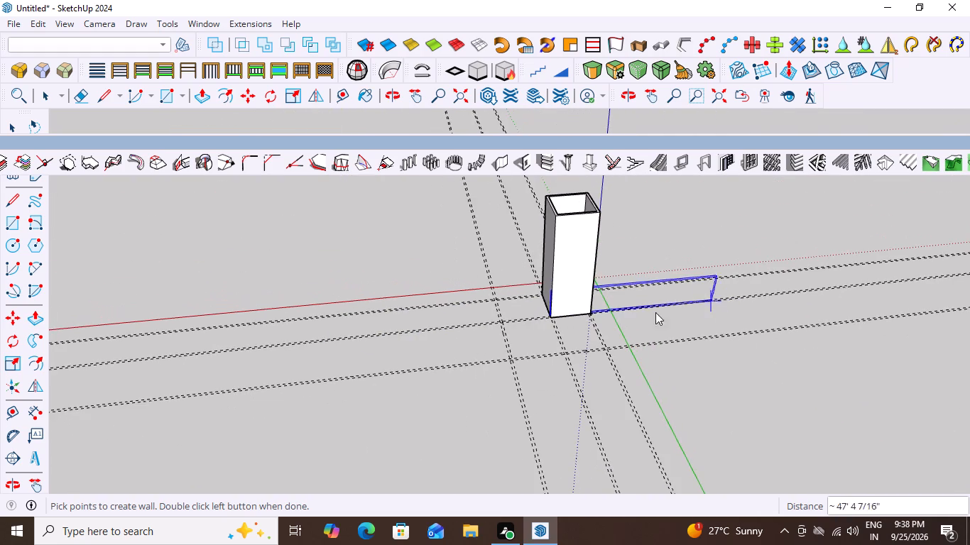
scroll(459, 306, up, 10)
scroll(605, 346, up, 17)
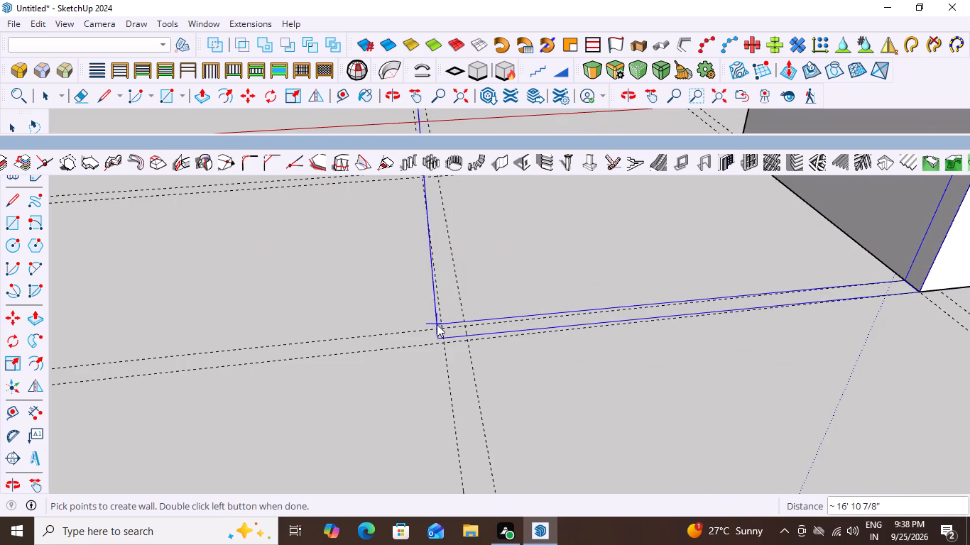
click(441, 327)
scroll(459, 328, down, 16)
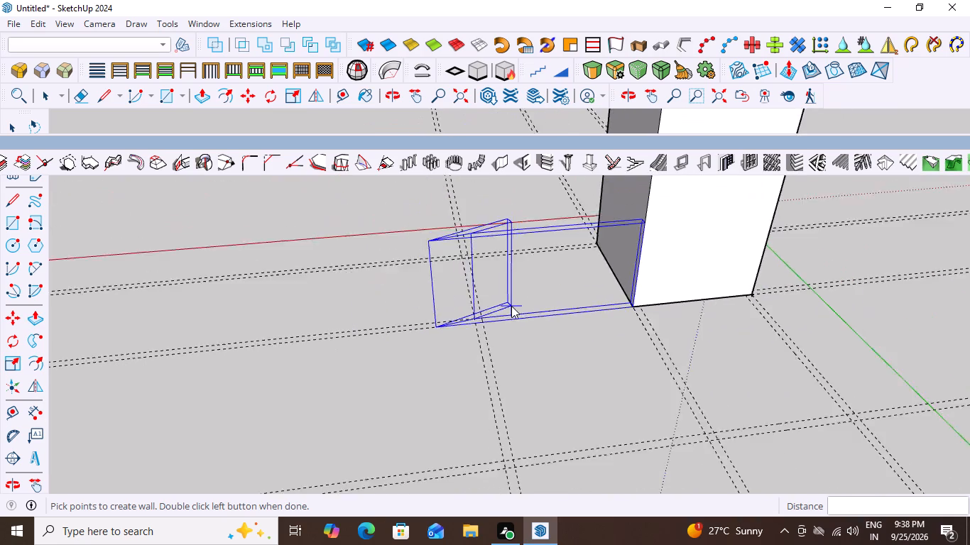
scroll(511, 306, down, 3)
scroll(508, 461, up, 13)
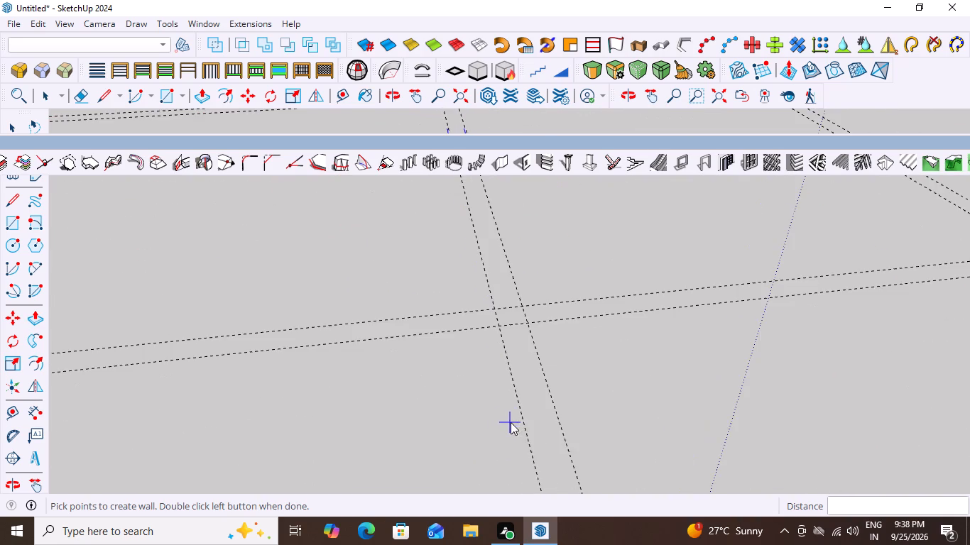
scroll(516, 409, up, 3)
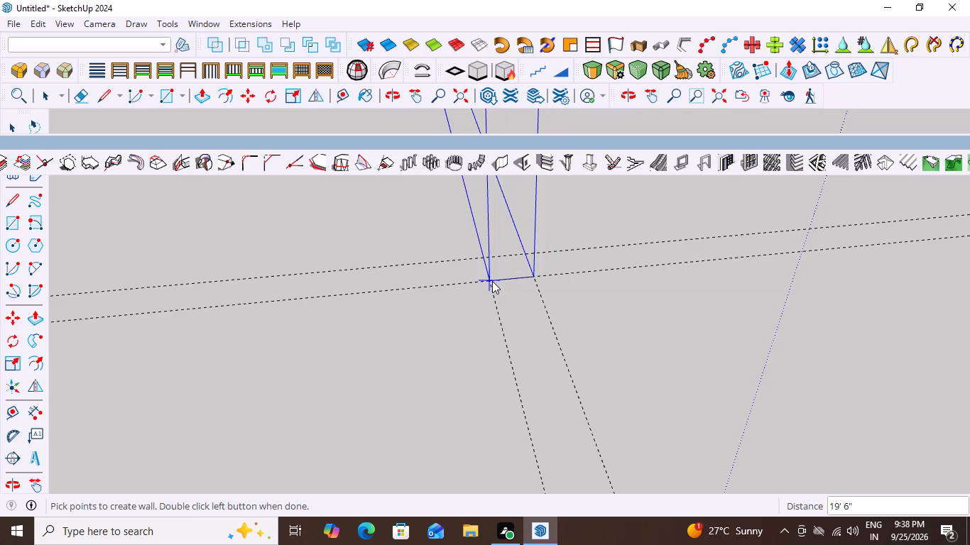
click(490, 280)
Continue the wall 30' 3" along the outer guide toward the green axis and 18' 9" back to the tower's base corner, and finish it.
scroll(328, 363, down, 12)
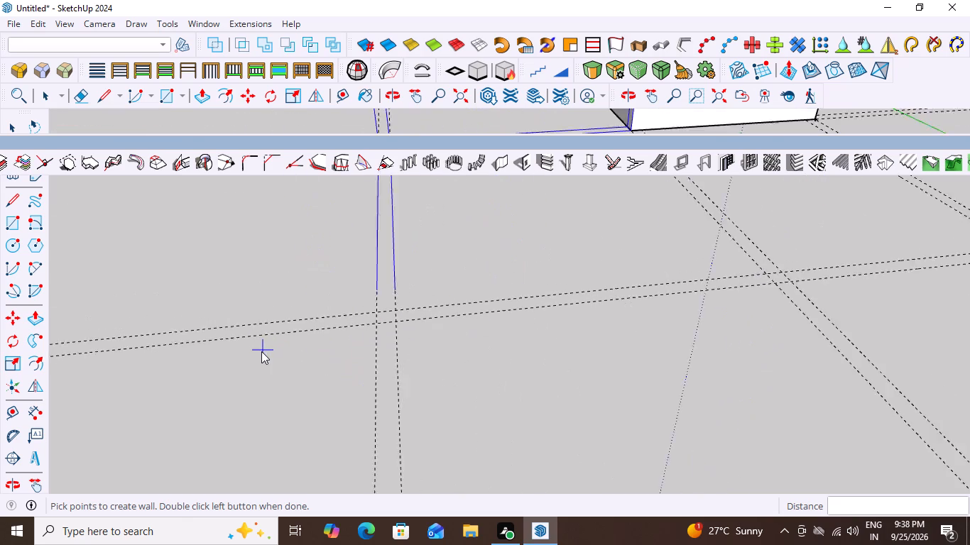
scroll(261, 351, down, 2)
scroll(778, 277, up, 6)
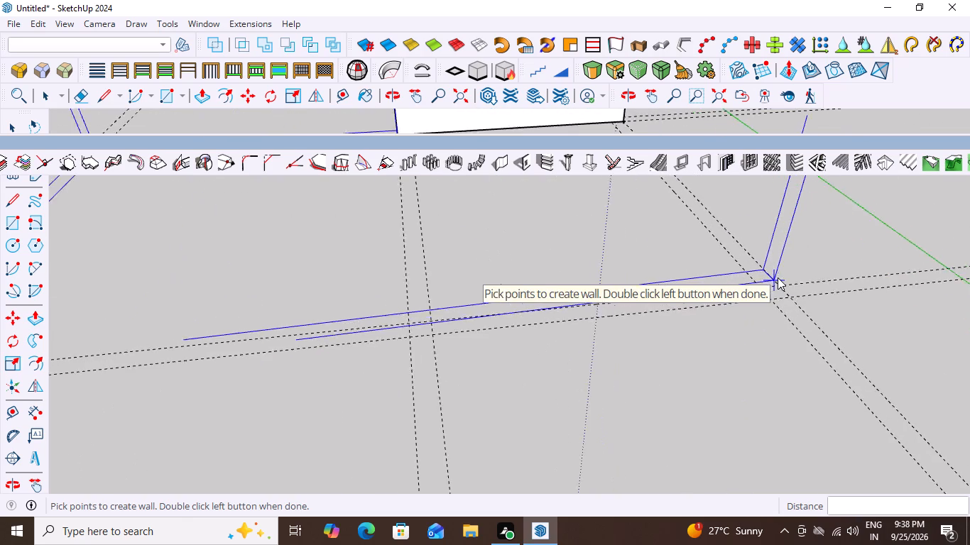
scroll(778, 277, up, 5)
click(795, 305)
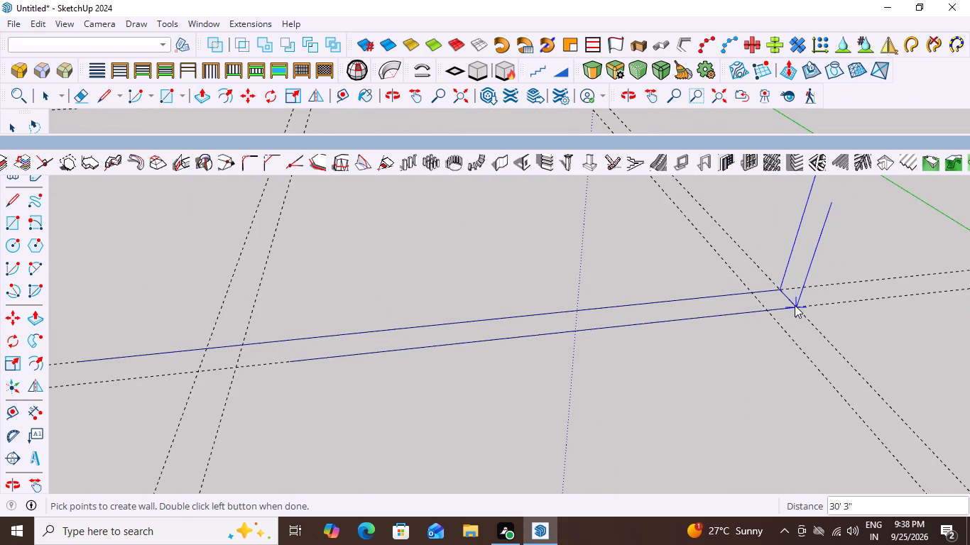
scroll(677, 356, down, 19)
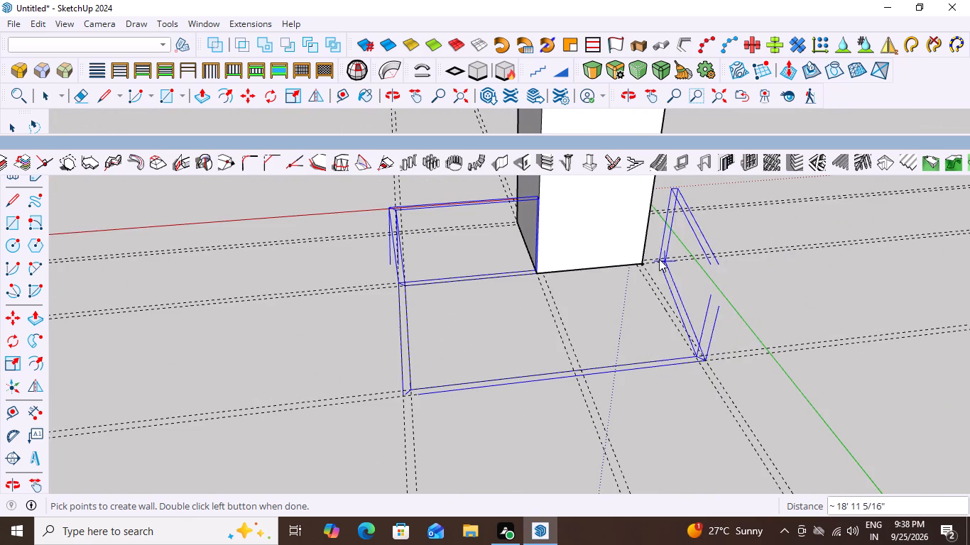
scroll(659, 259, up, 16)
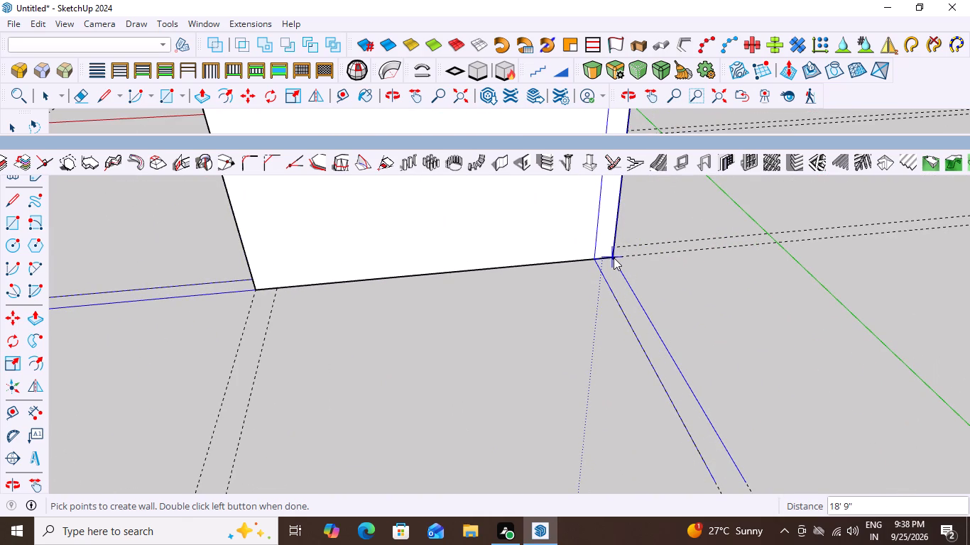
click(613, 256)
double_click(613, 256)
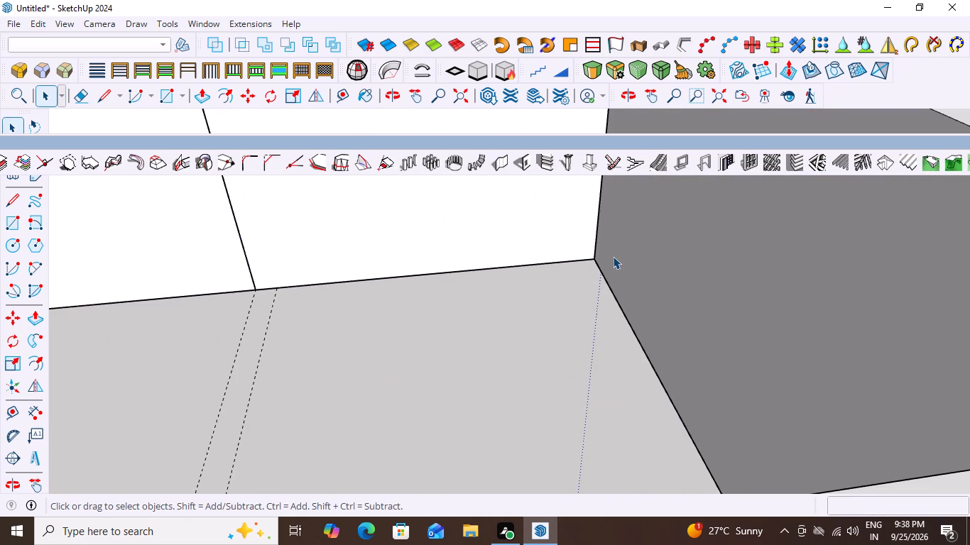
scroll(613, 256, down, 20)
scroll(613, 256, down, 4)
key(space)
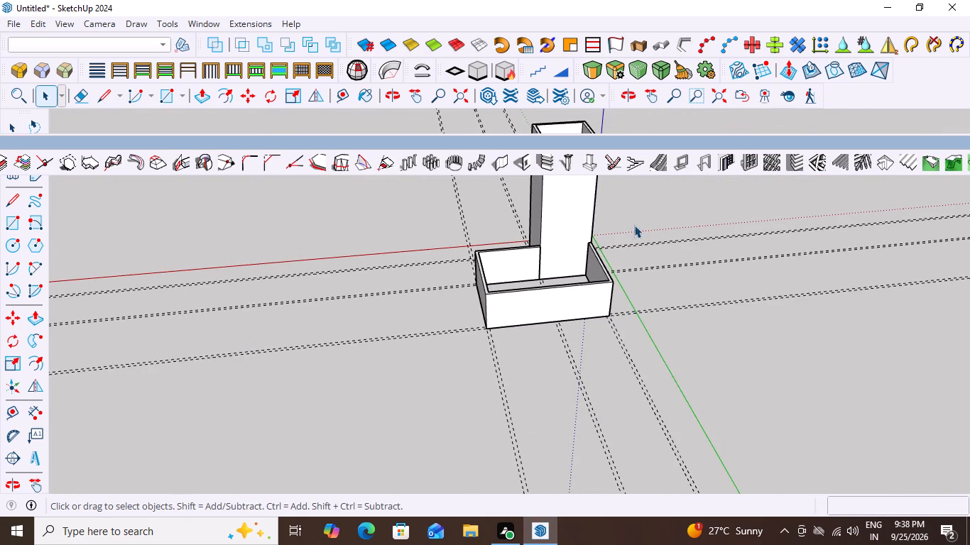
click(635, 225)
Examine the new walled bay and the tower from all sides against the guide grid.
middle_drag(312, 346, 686, 377)
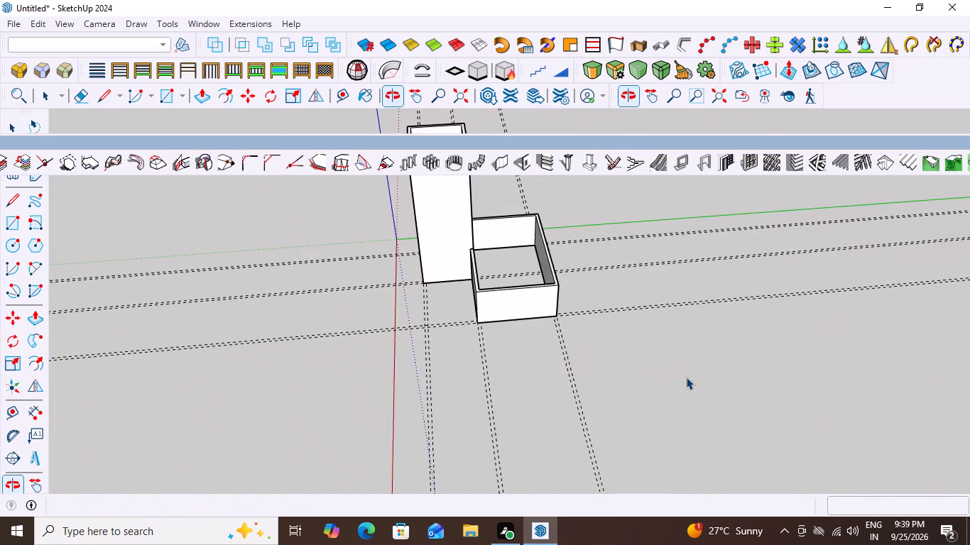
scroll(555, 347, down, 8)
middle_drag(382, 357, 717, 314)
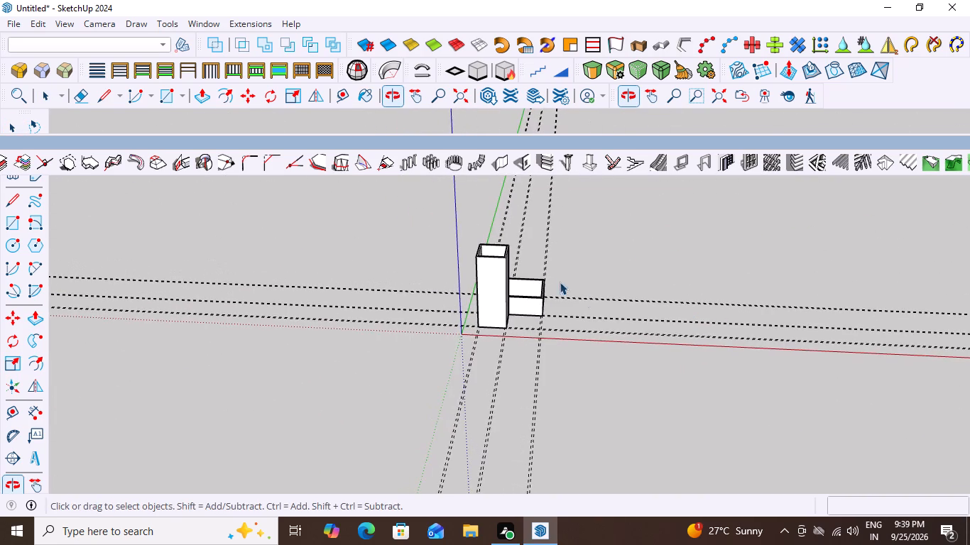
scroll(507, 280, up, 12)
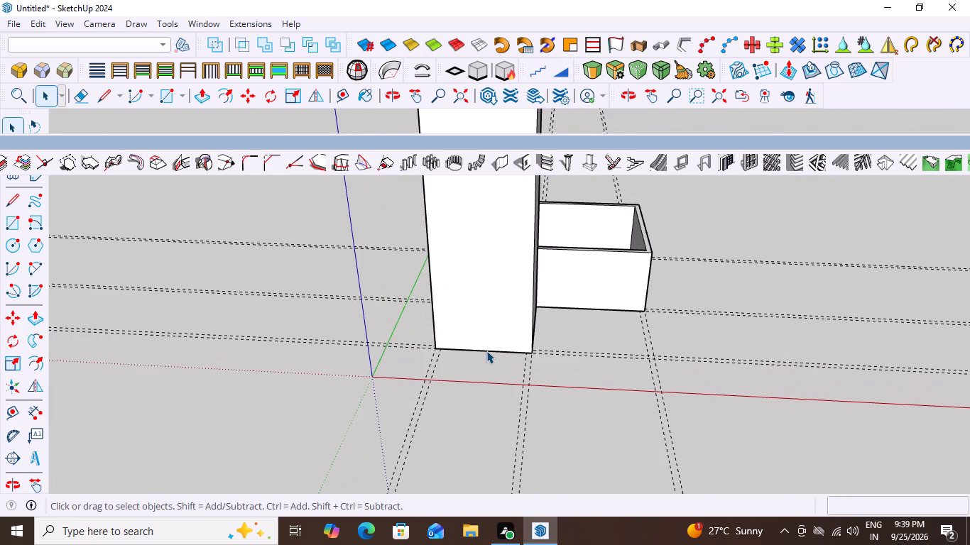
scroll(513, 292, down, 12)
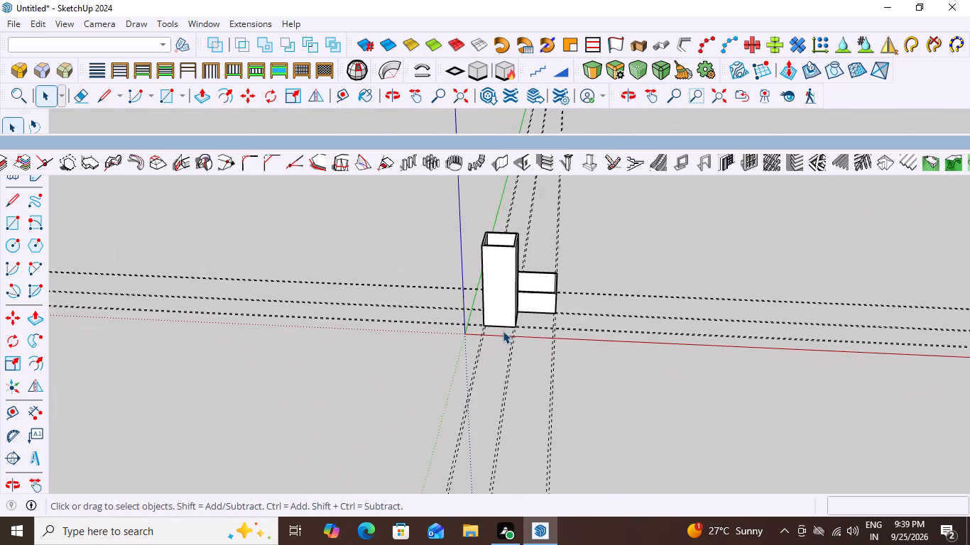
middle_drag(501, 336, 531, 285)
scroll(523, 328, up, 2)
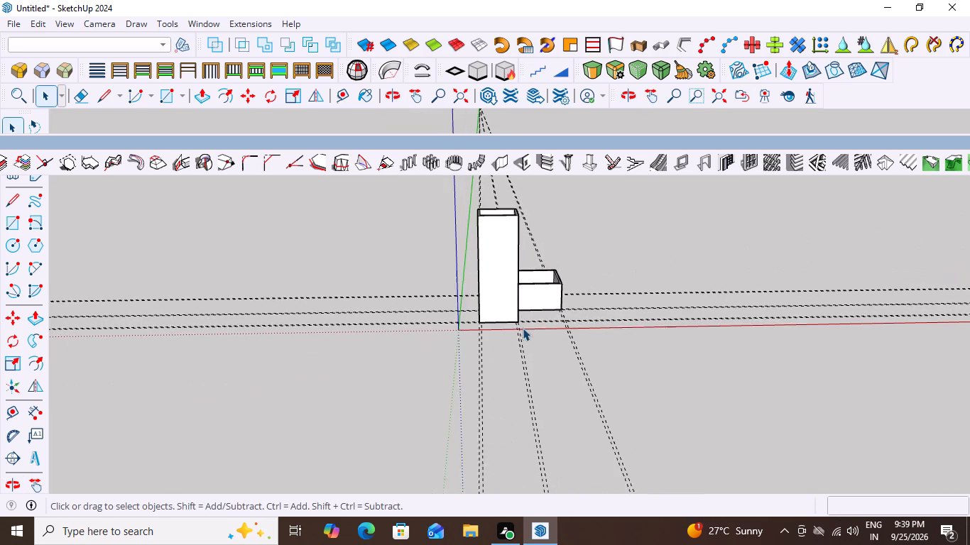
scroll(523, 328, up, 1)
middle_drag(590, 290, 482, 287)
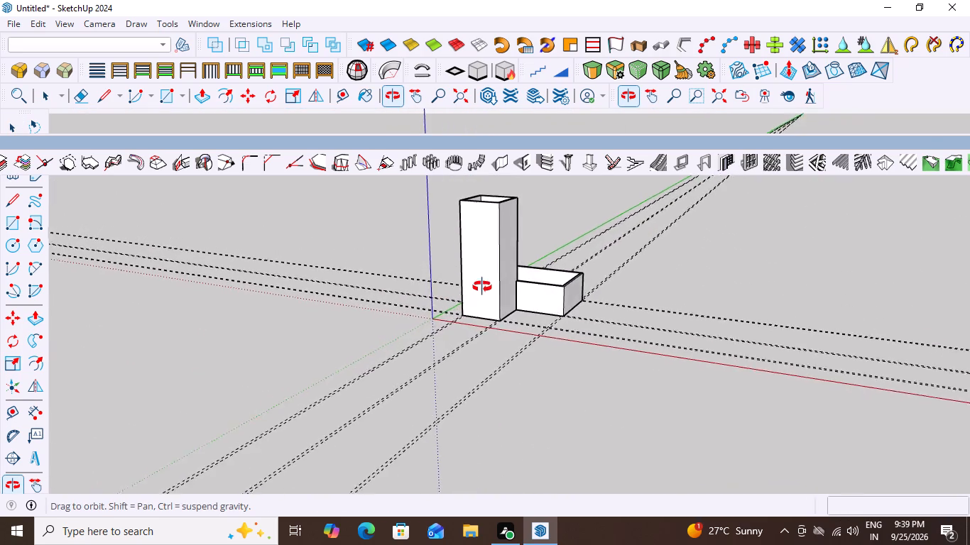
middle_drag(482, 287, 581, 309)
scroll(581, 309, down, 3)
middle_drag(547, 299, 547, 253)
scroll(557, 310, up, 3)
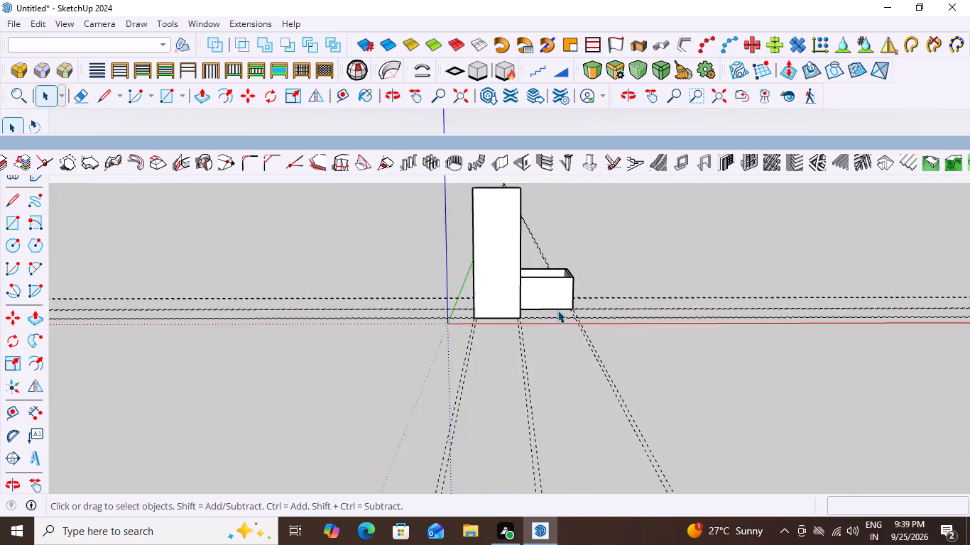
scroll(557, 310, up, 4)
scroll(557, 310, down, 11)
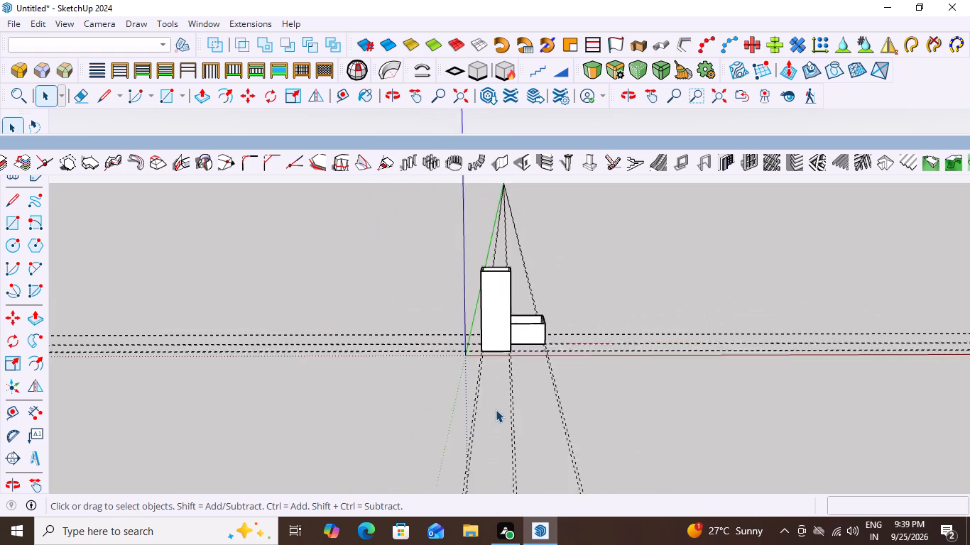
scroll(496, 409, down, 1)
middle_drag(495, 410, 402, 518)
middle_drag(612, 351, 151, 394)
scroll(612, 351, down, 1)
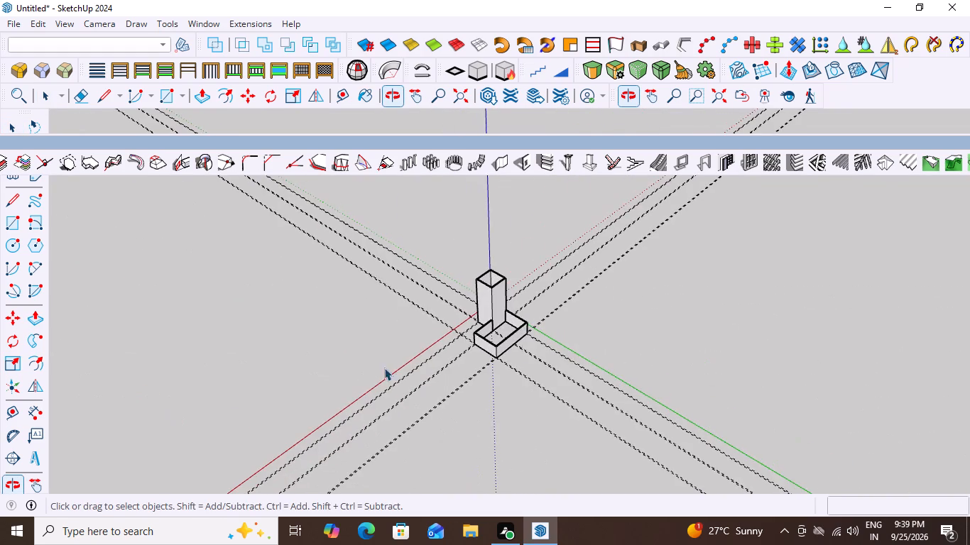
scroll(522, 337, up, 12)
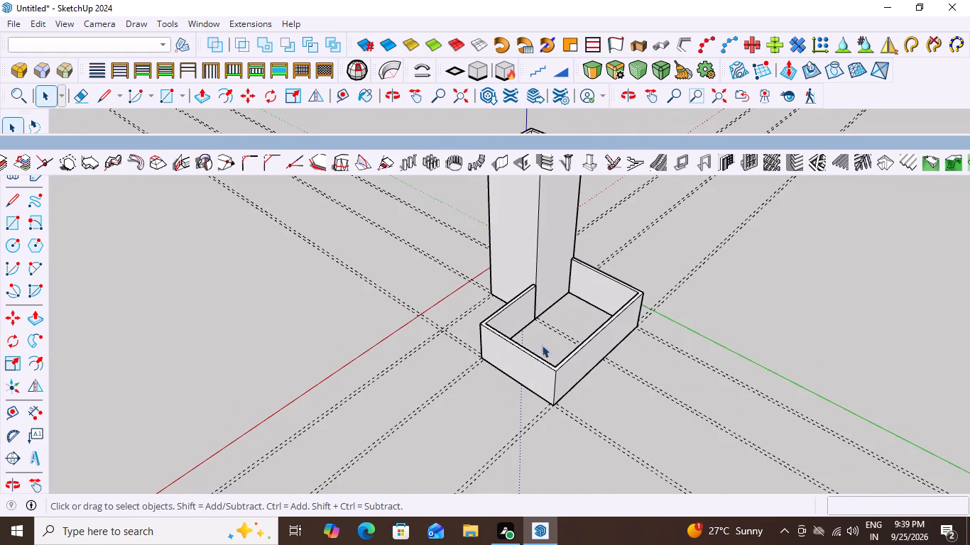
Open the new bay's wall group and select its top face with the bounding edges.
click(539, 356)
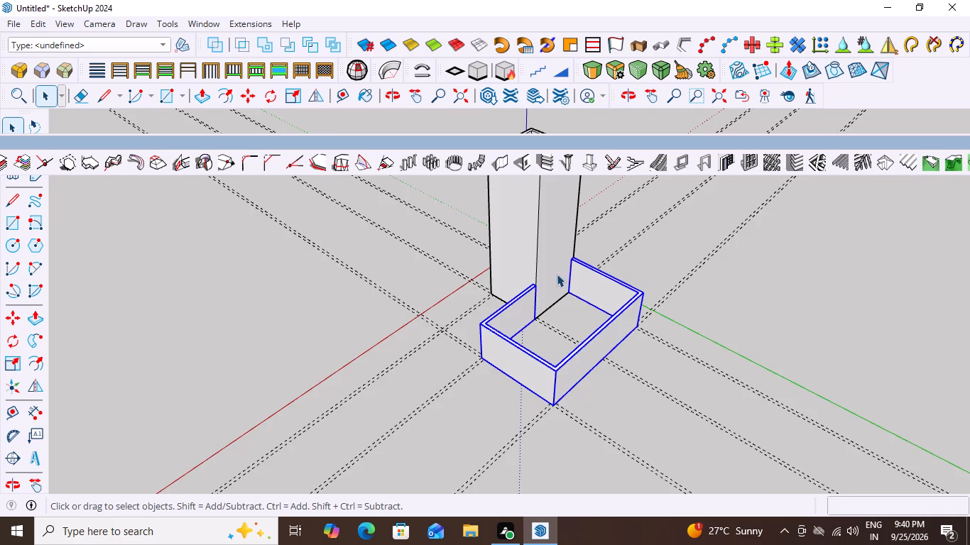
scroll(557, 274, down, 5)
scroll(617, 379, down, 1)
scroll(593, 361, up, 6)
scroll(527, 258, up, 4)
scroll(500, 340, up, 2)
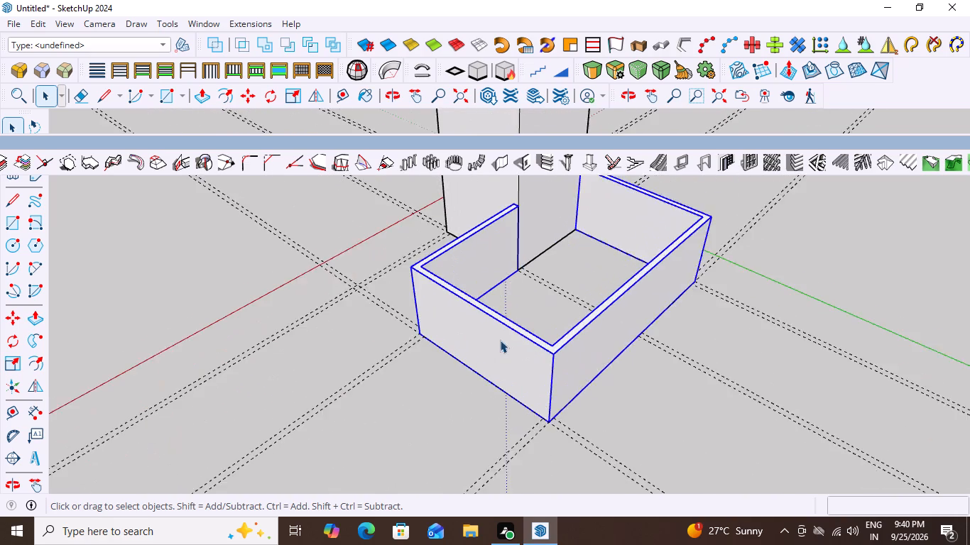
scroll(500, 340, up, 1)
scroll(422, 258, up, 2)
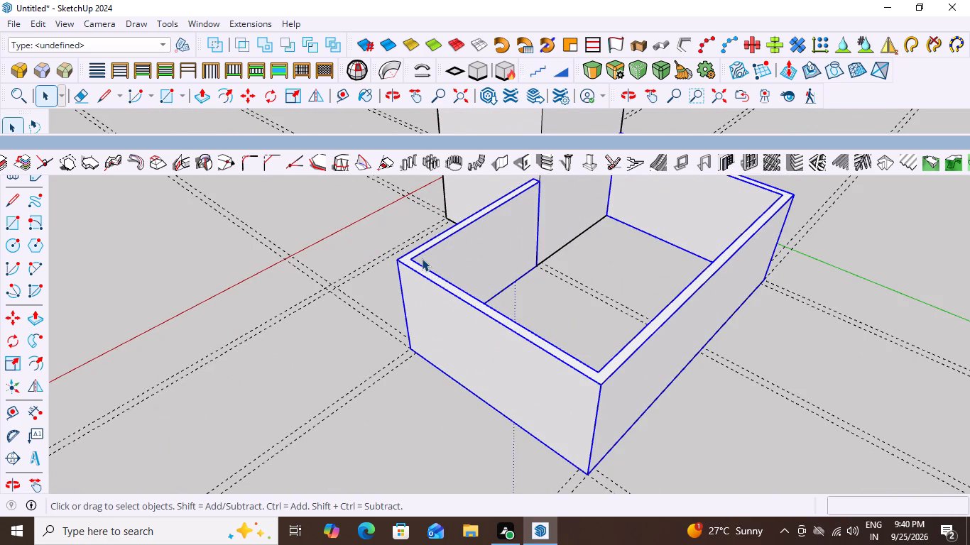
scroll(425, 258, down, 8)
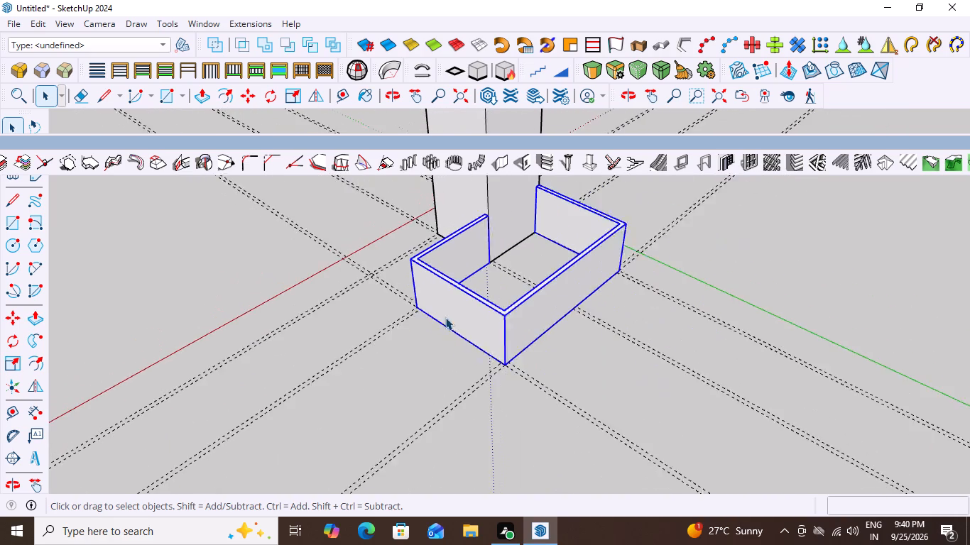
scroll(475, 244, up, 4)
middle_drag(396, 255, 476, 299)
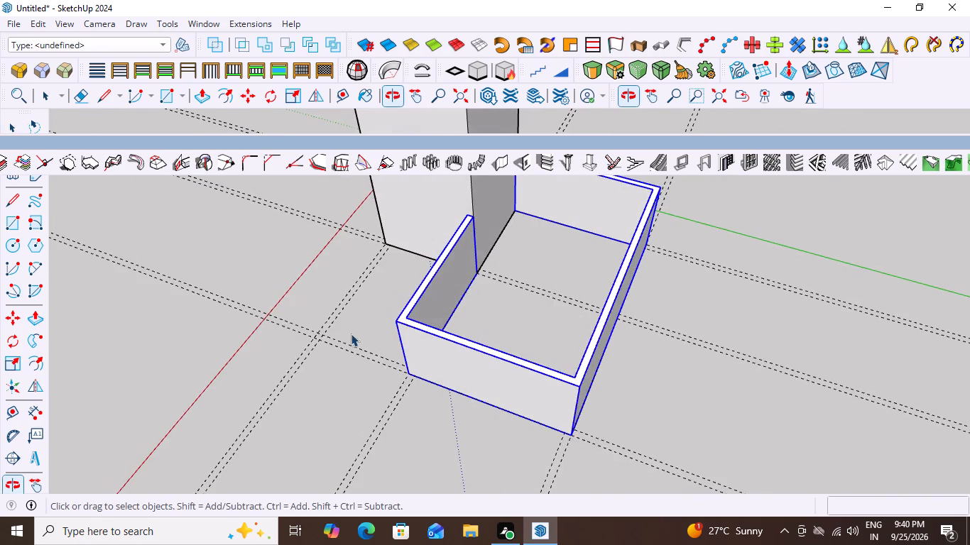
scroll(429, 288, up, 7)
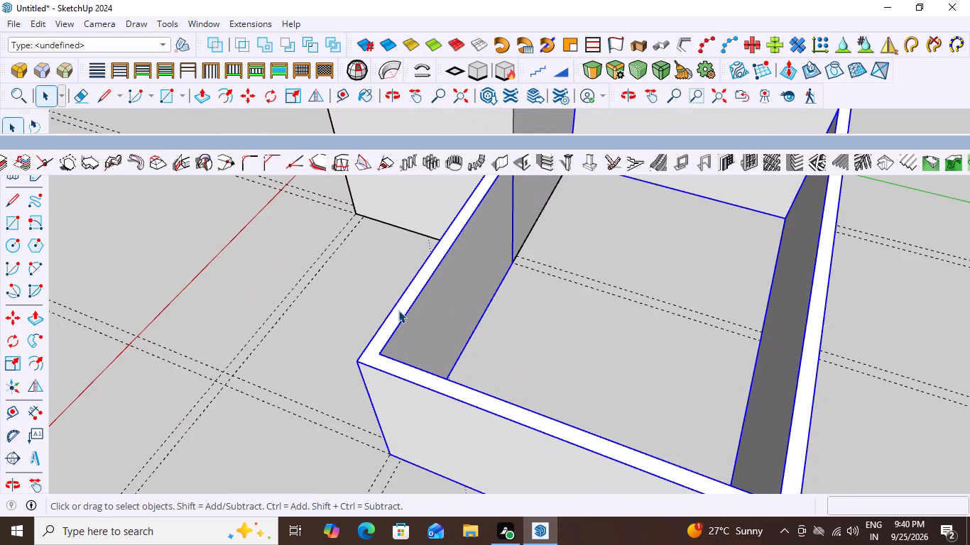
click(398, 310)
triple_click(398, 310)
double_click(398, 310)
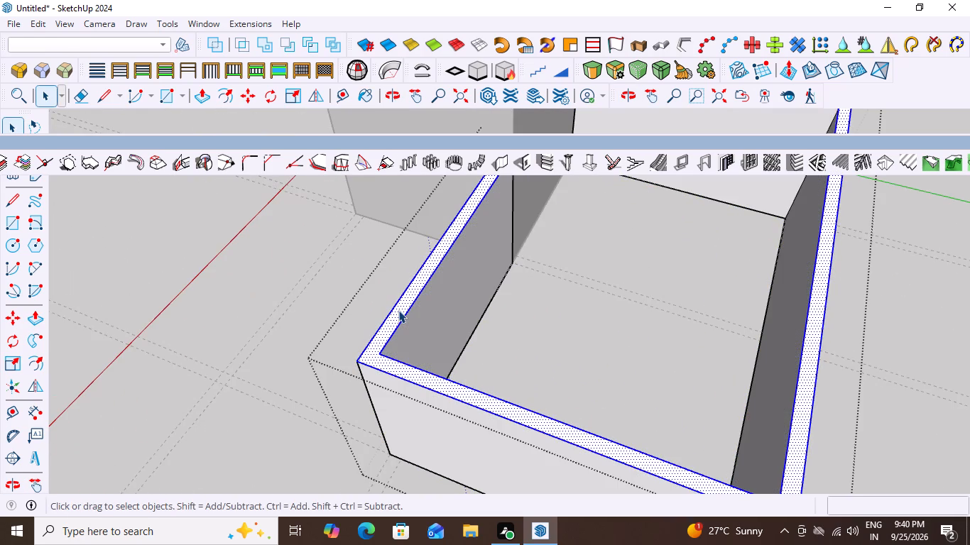
Inspect the bay's junction with the tower from the red-axis side and leave the wall group.
scroll(398, 310, down, 18)
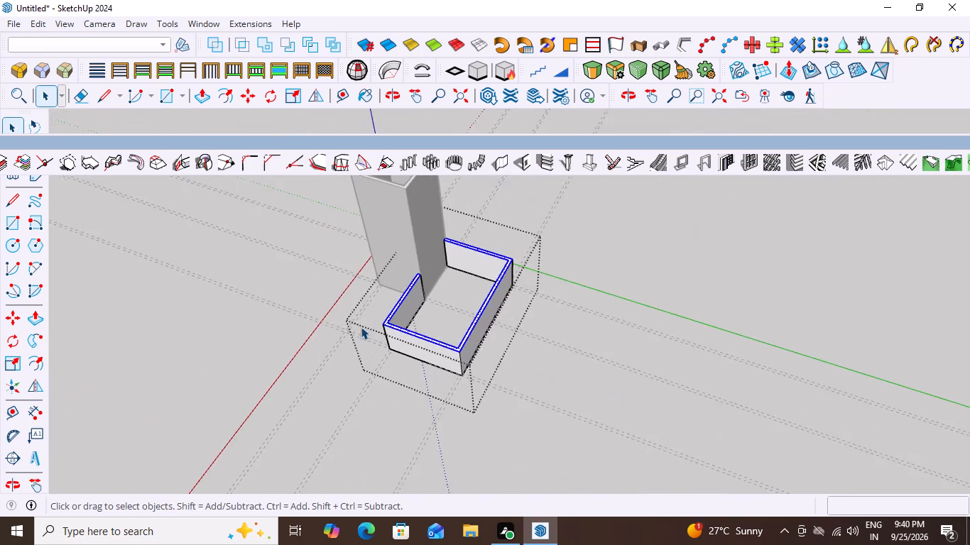
middle_drag(317, 329, 749, 274)
middle_drag(540, 415, 660, 382)
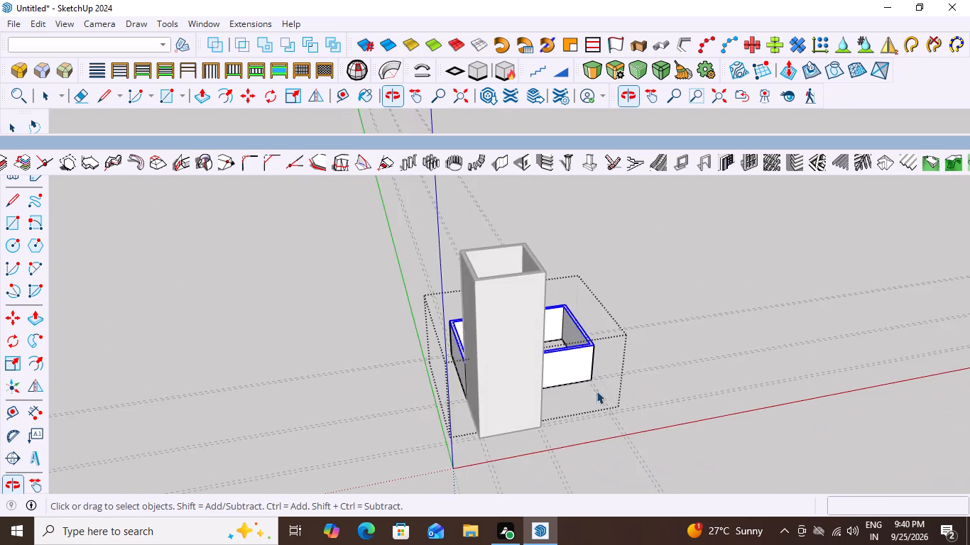
scroll(596, 392, up, 4)
middle_drag(562, 369, 530, 363)
scroll(530, 363, up, 2)
key(space)
click(694, 271)
middle_drag(580, 321, 425, 314)
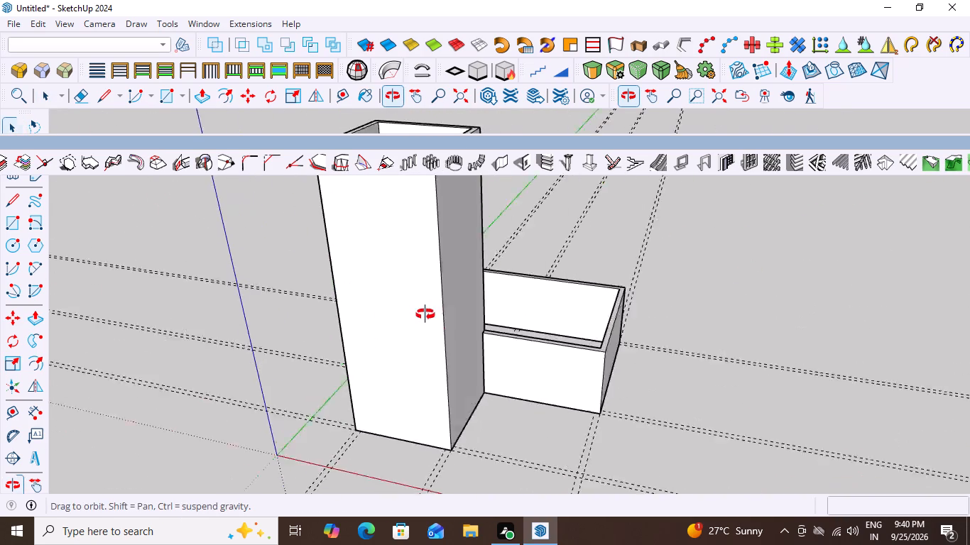
Examine the walled bay and the adjoining tower from several angles against the guide grid.
middle_drag(425, 314, 427, 313)
scroll(476, 341, up, 6)
scroll(529, 341, down, 8)
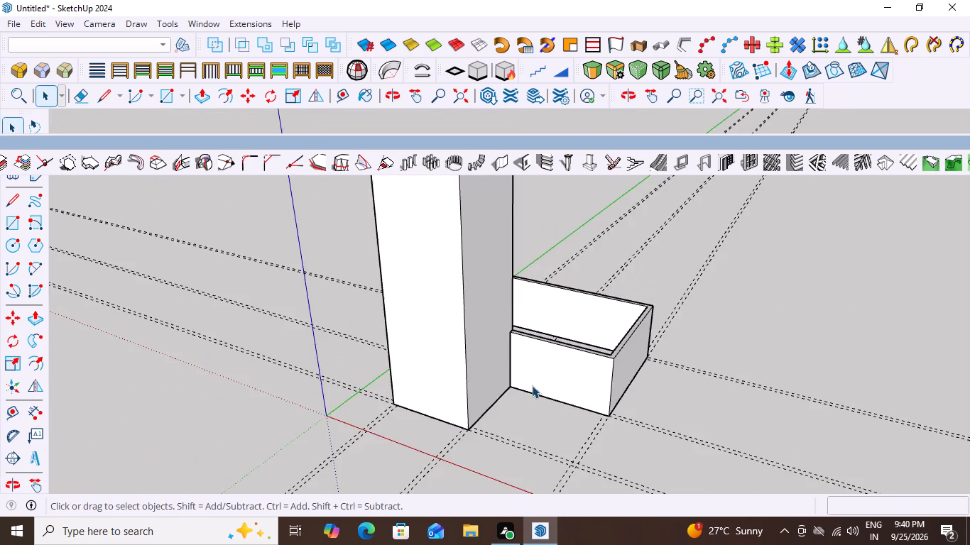
middle_drag(530, 398, 609, 407)
scroll(550, 331, up, 9)
scroll(572, 312, down, 2)
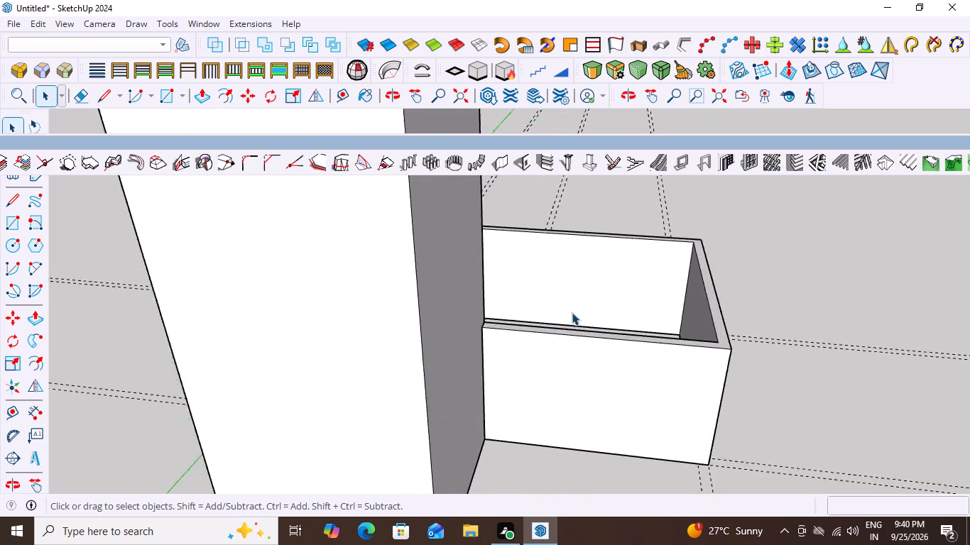
scroll(572, 312, down, 7)
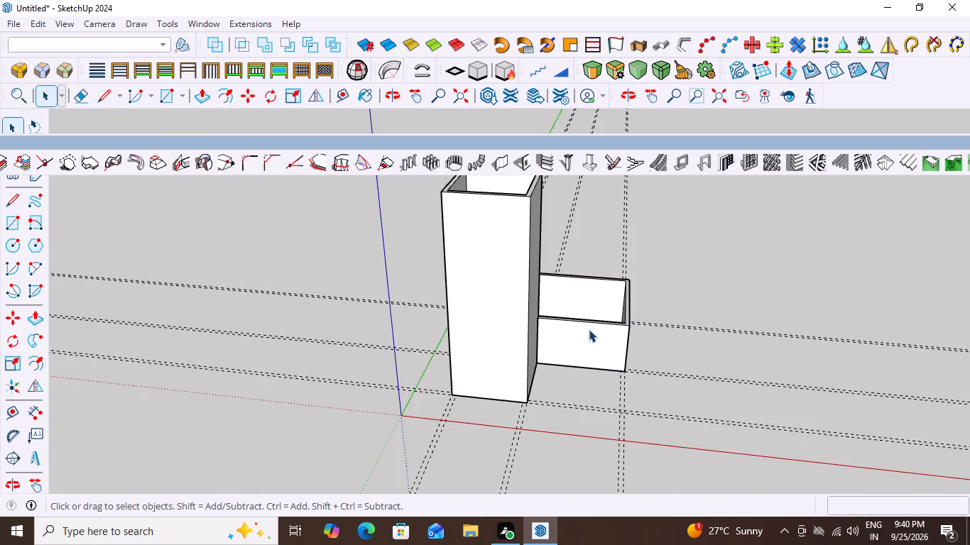
scroll(589, 329, down, 3)
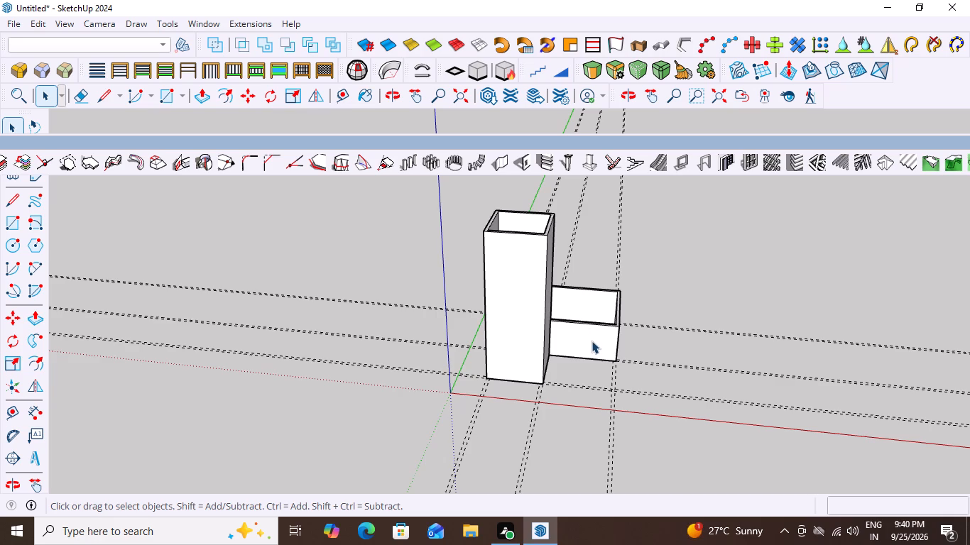
middle_drag(600, 331, 617, 246)
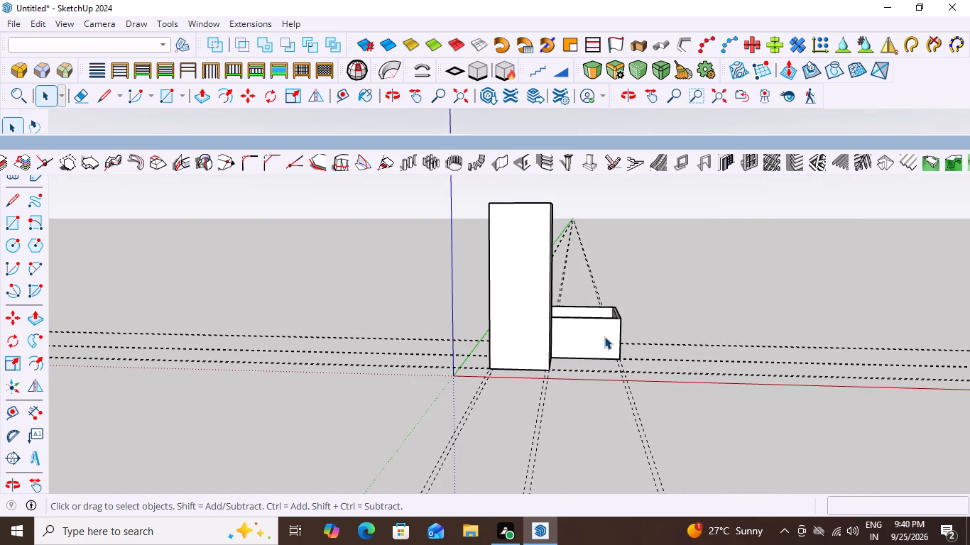
scroll(604, 336, up, 8)
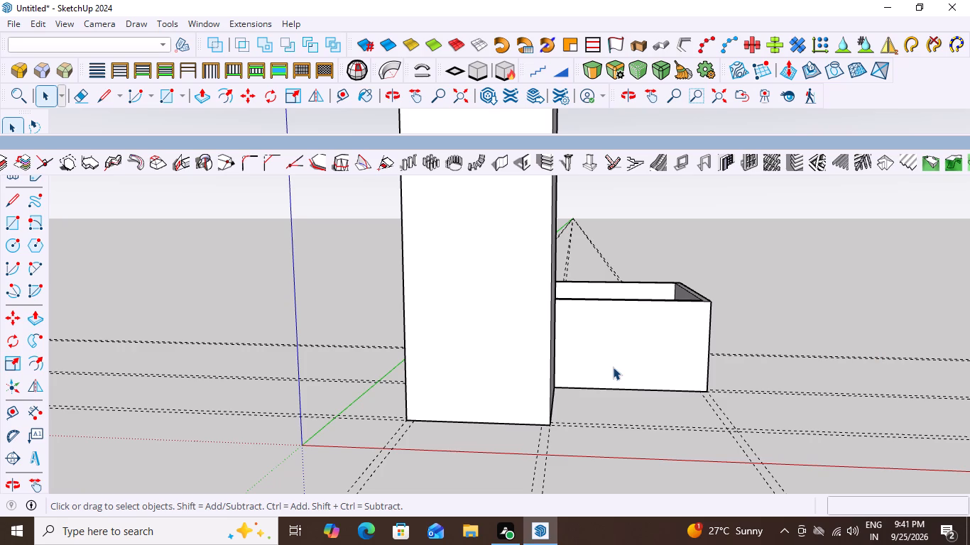
scroll(613, 367, down, 4)
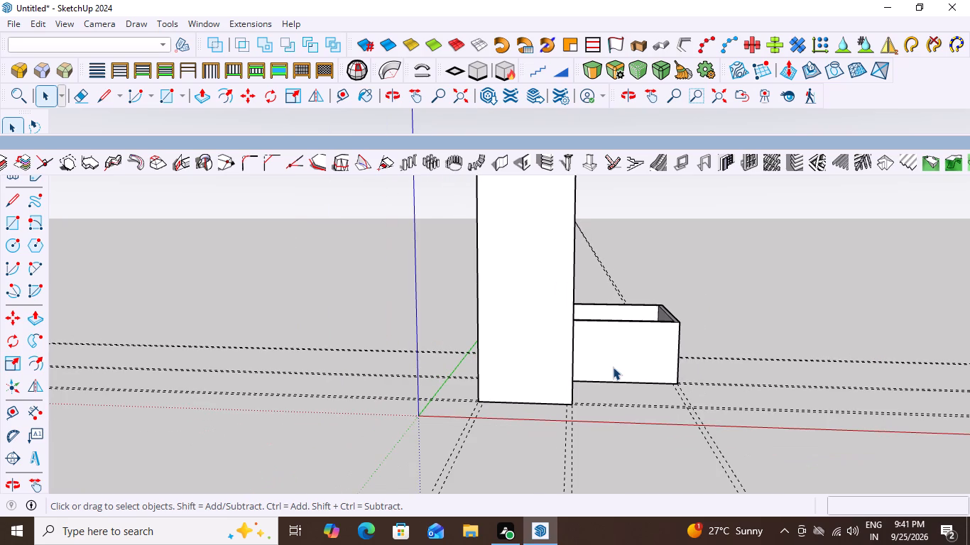
middle_drag(633, 361, 395, 410)
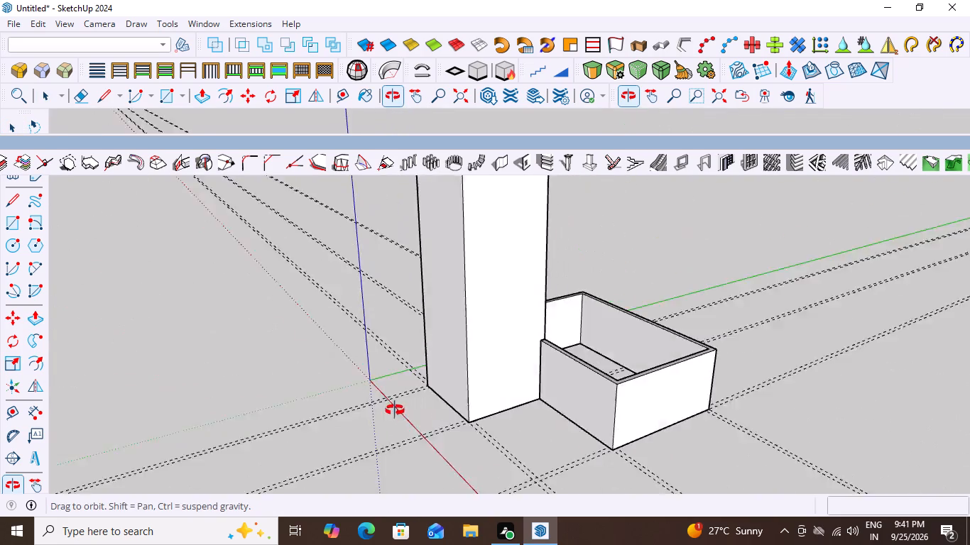
middle_drag(395, 410, 663, 485)
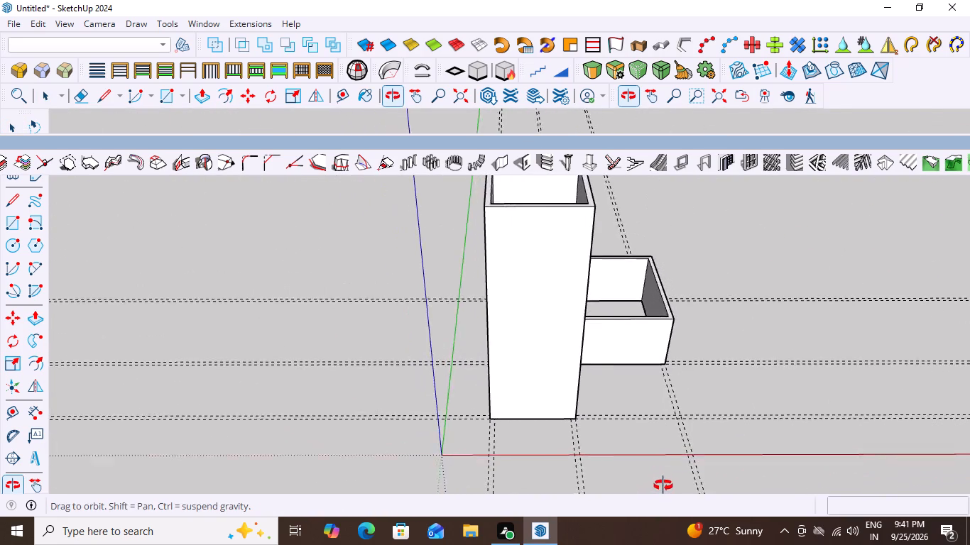
middle_drag(663, 485, 687, 454)
scroll(697, 363, up, 6)
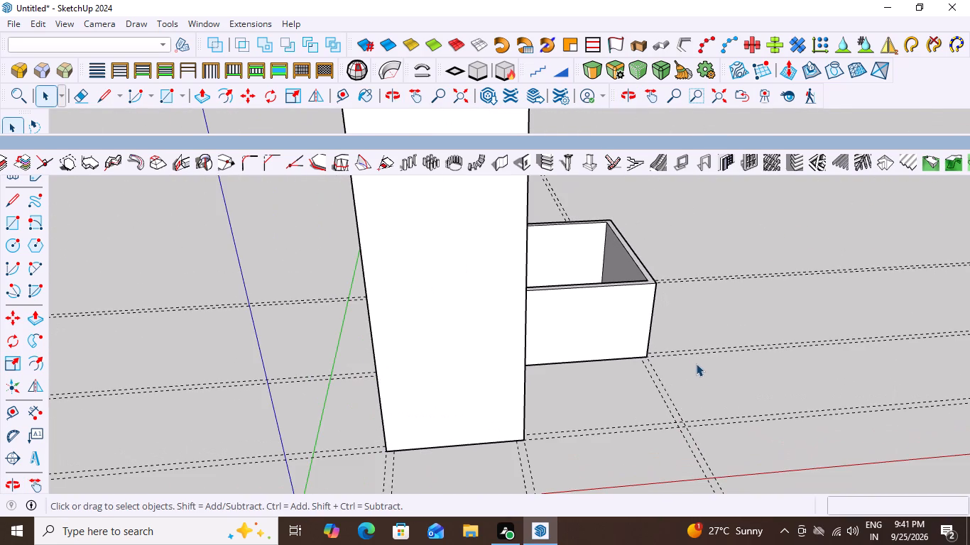
scroll(669, 361, down, 6)
middle_drag(669, 361, 554, 369)
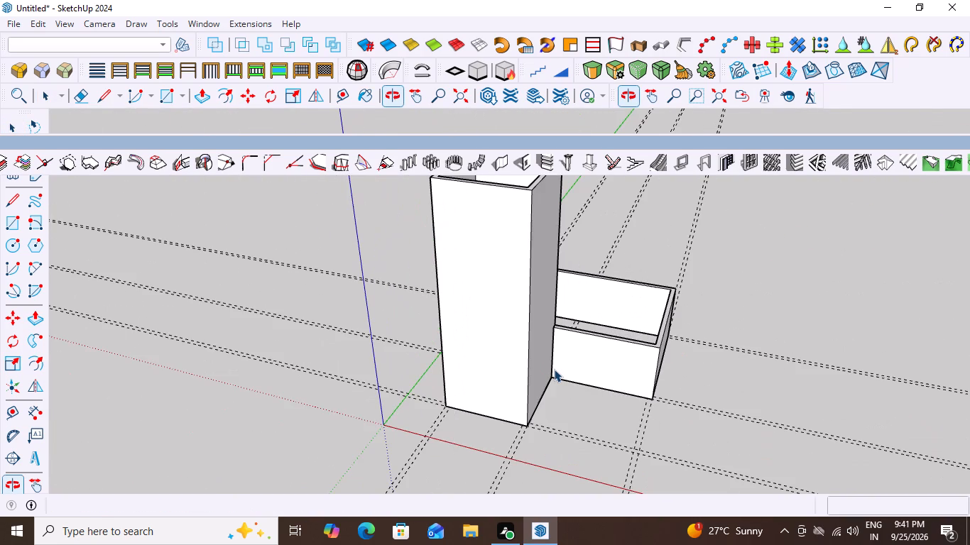
scroll(614, 356, up, 2)
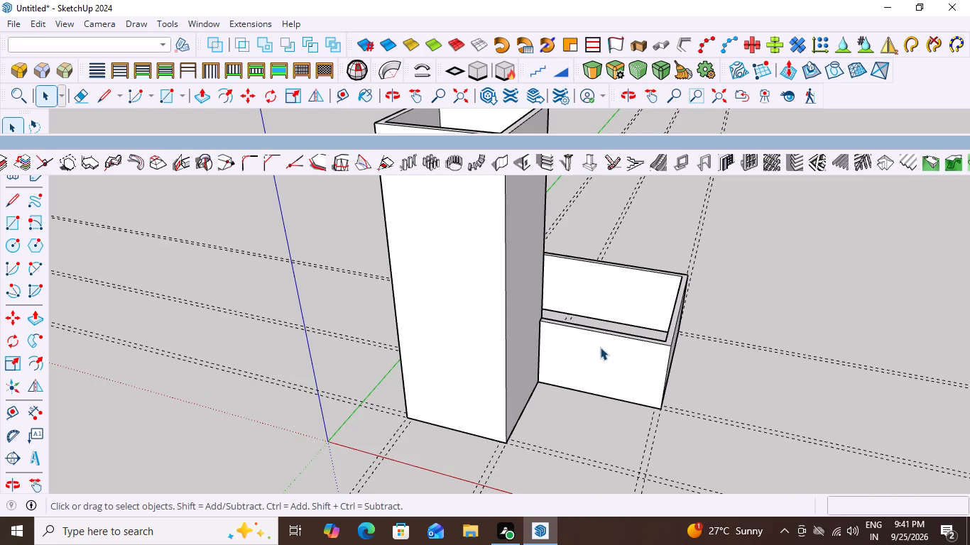
scroll(600, 347, down, 4)
middle_drag(596, 349, 637, 318)
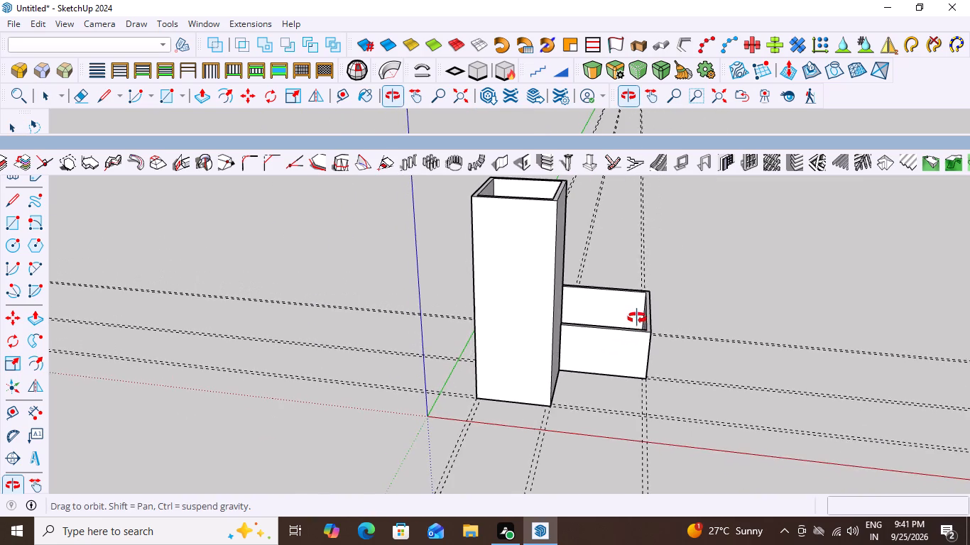
middle_drag(637, 318, 637, 317)
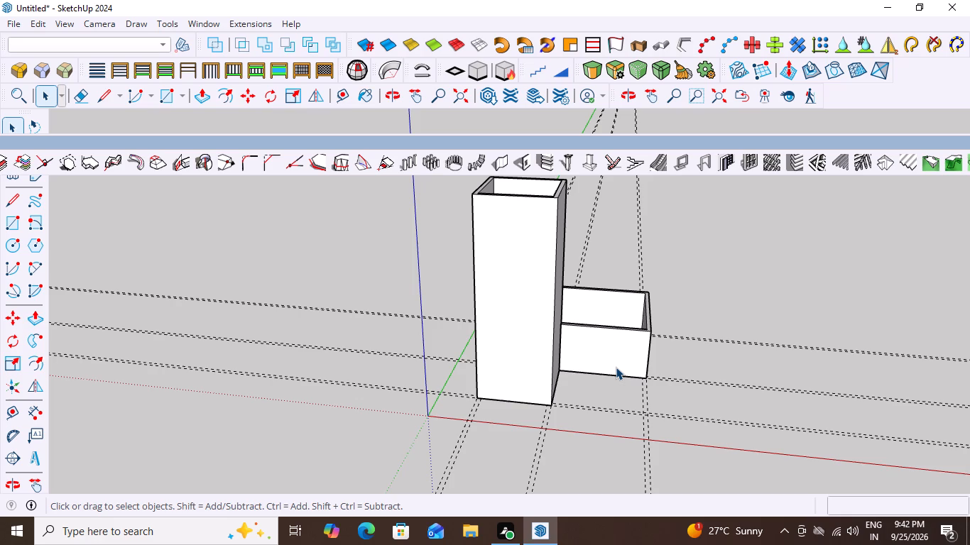
middle_drag(599, 346, 631, 301)
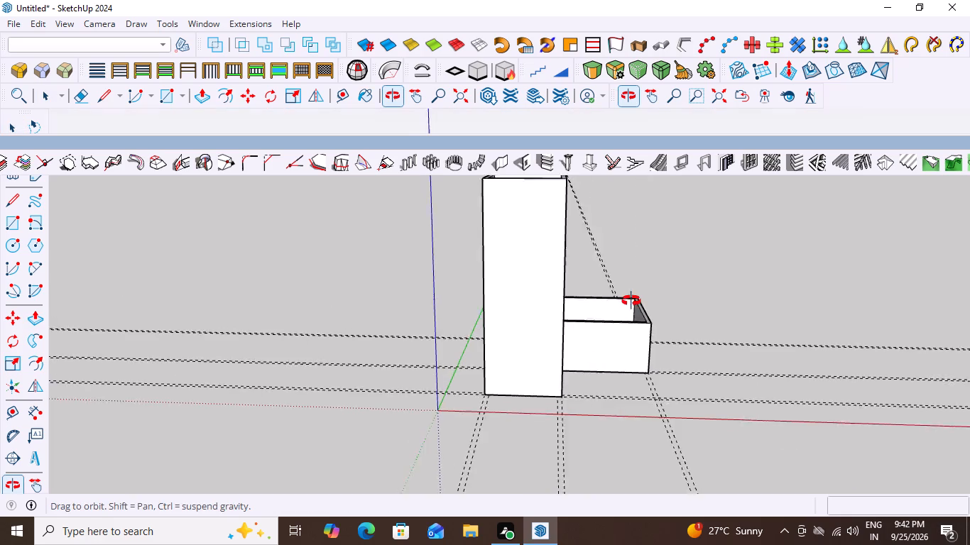
middle_drag(631, 301, 631, 285)
Inspect the bay's wall facing the red axis and its junction with the tower up close.
scroll(637, 342, up, 11)
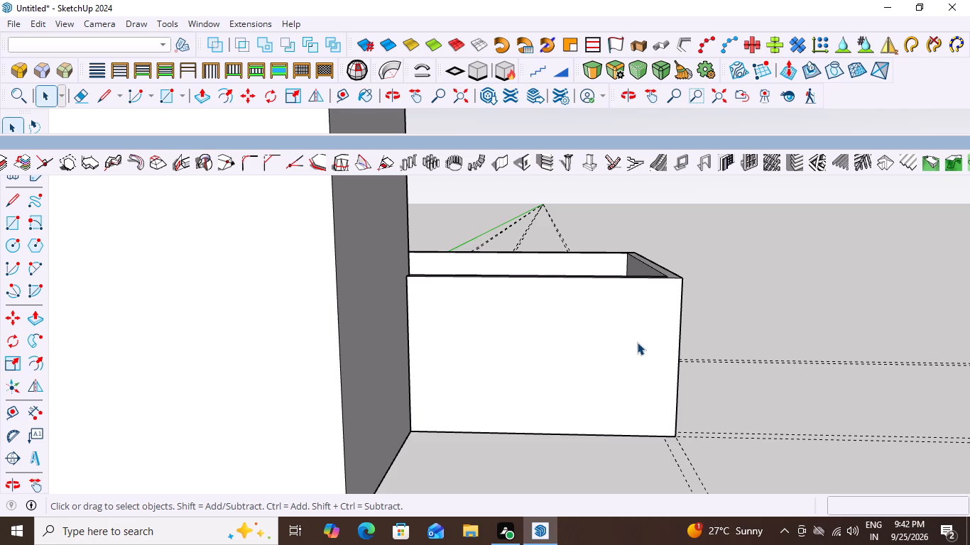
scroll(648, 337, down, 4)
scroll(503, 424, up, 3)
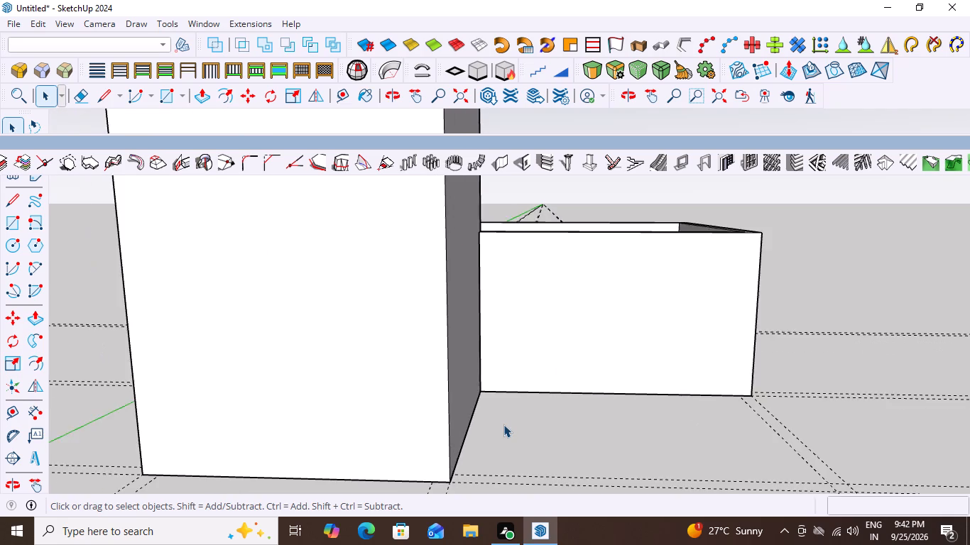
scroll(503, 424, up, 3)
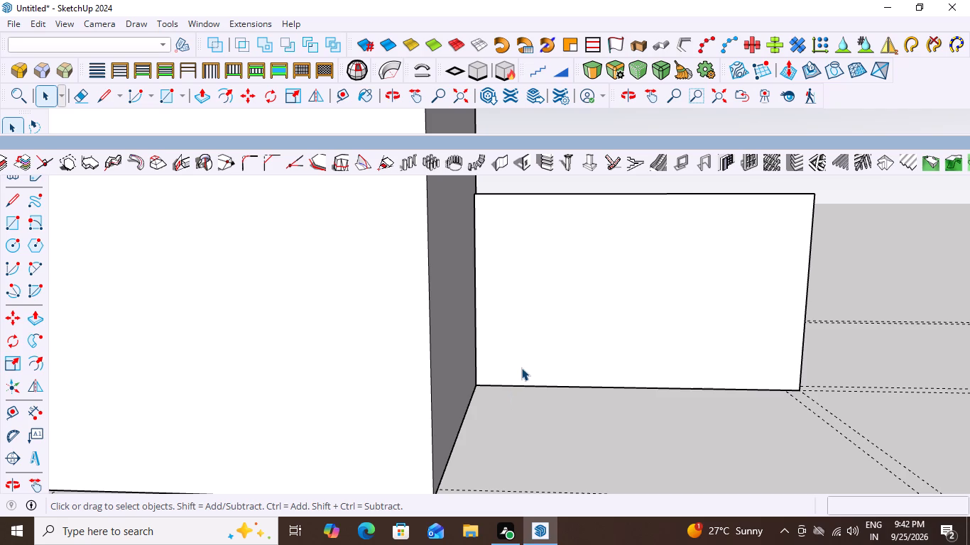
scroll(538, 373, down, 7)
middle_drag(599, 358, 602, 352)
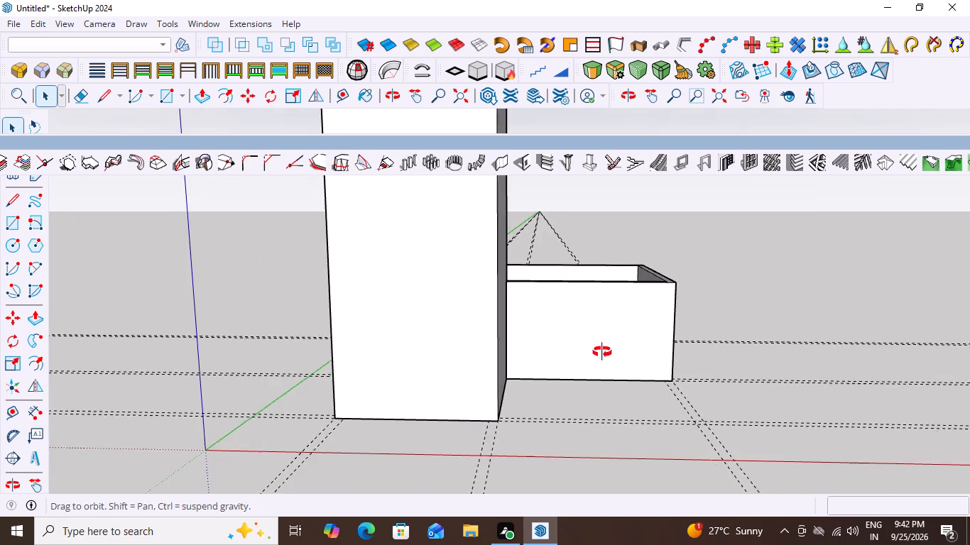
middle_drag(602, 352, 596, 316)
scroll(577, 339, up, 2)
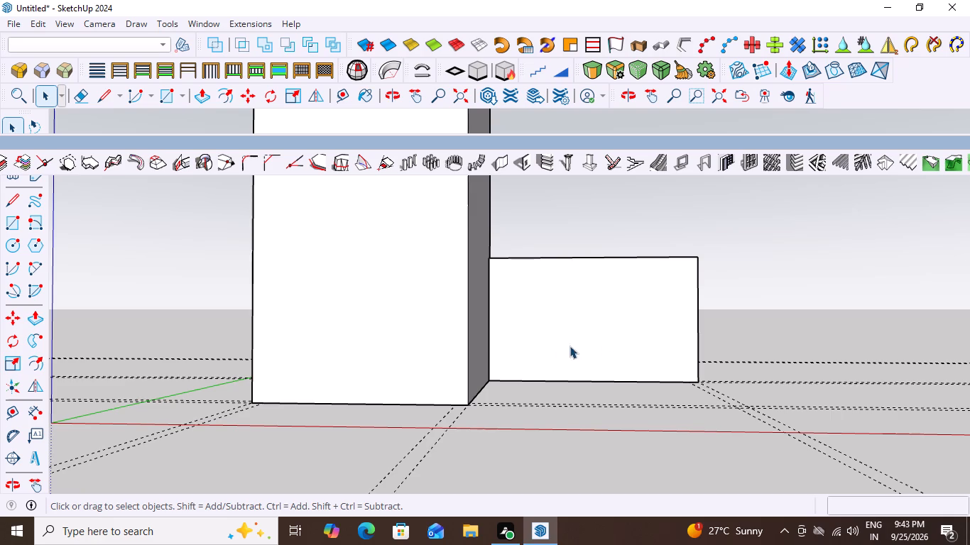
scroll(540, 392, up, 1)
middle_drag(532, 388, 555, 388)
scroll(521, 309, up, 2)
middle_drag(521, 309, 521, 363)
scroll(521, 363, down, 2)
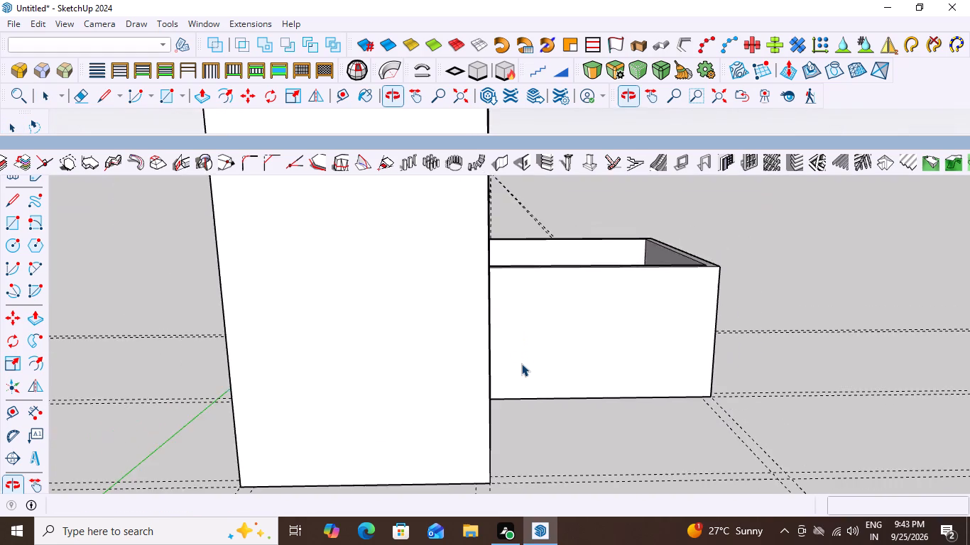
scroll(521, 363, down, 5)
scroll(514, 347, up, 3)
scroll(514, 347, down, 4)
scroll(571, 339, down, 4)
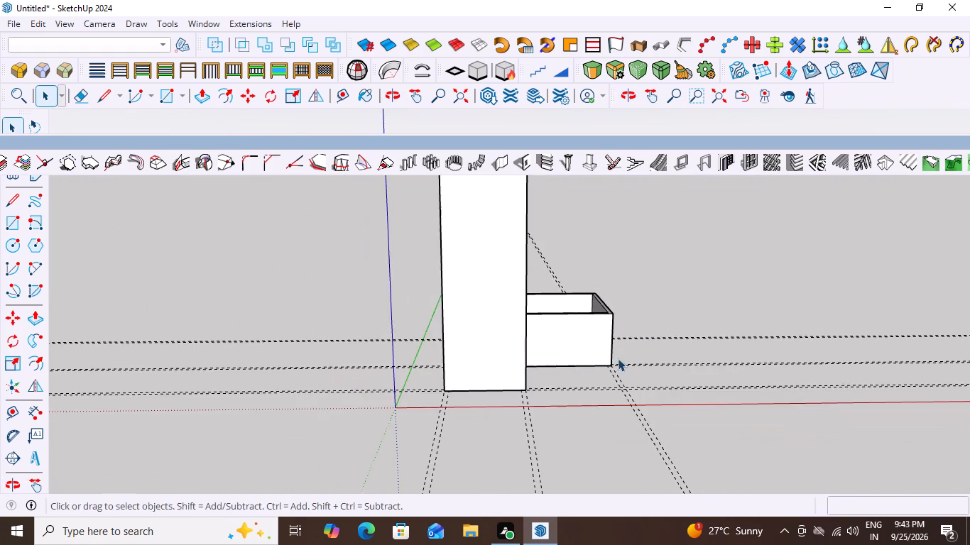
scroll(630, 343, up, 3)
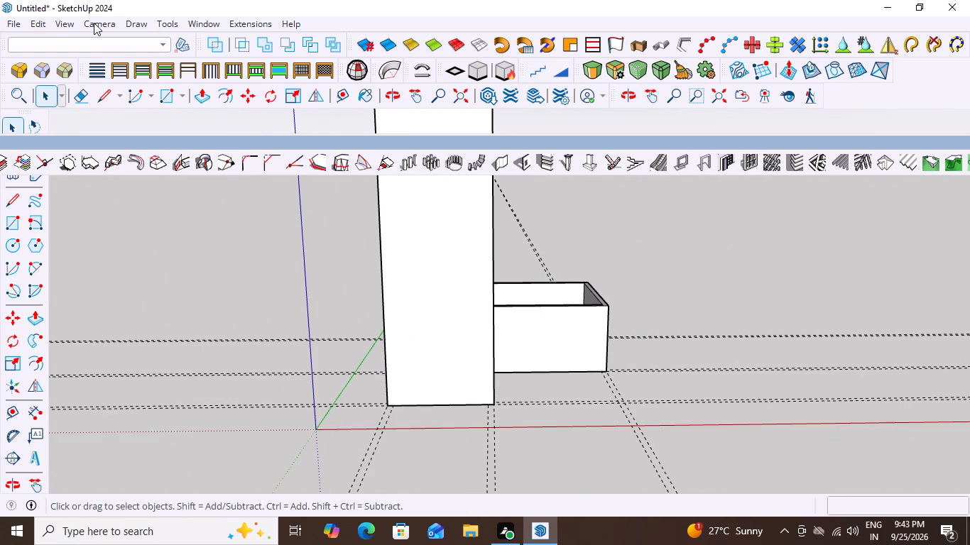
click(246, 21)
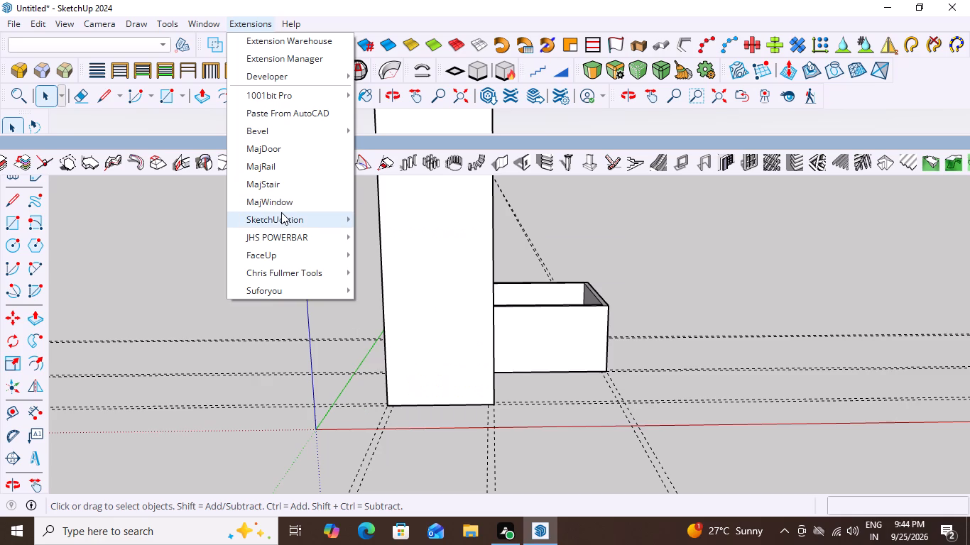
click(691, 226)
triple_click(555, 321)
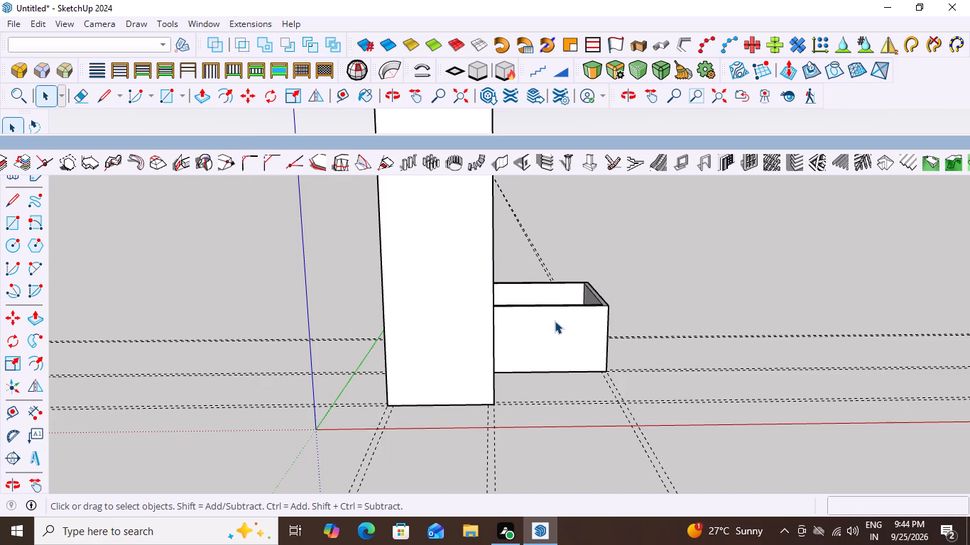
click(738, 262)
Inside the bay's wall group, add a MajWindow Type B window, 48" high, 36" floor gap, about 5' 8" wide, near the tower on the red-axis-facing wall.
double_click(557, 341)
scroll(538, 341, up, 3)
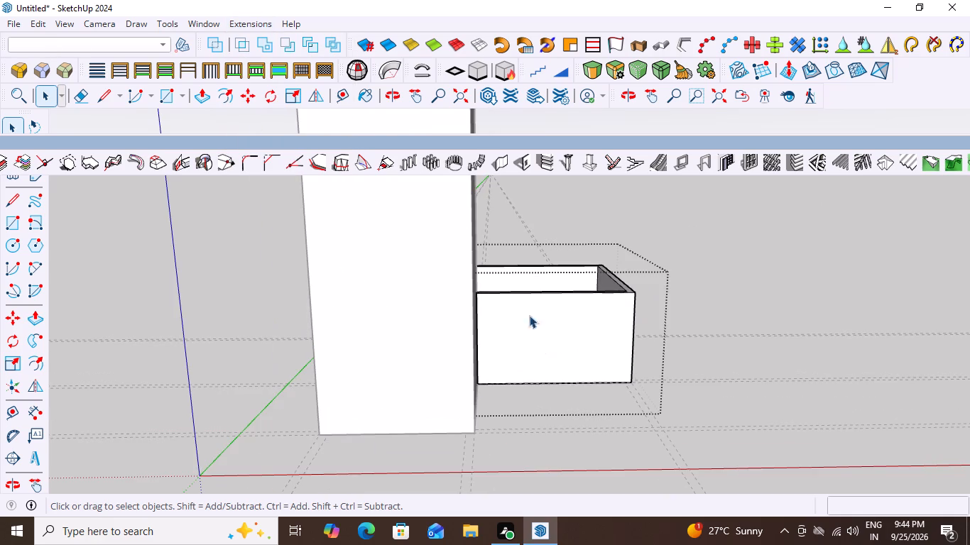
double_click(236, 22)
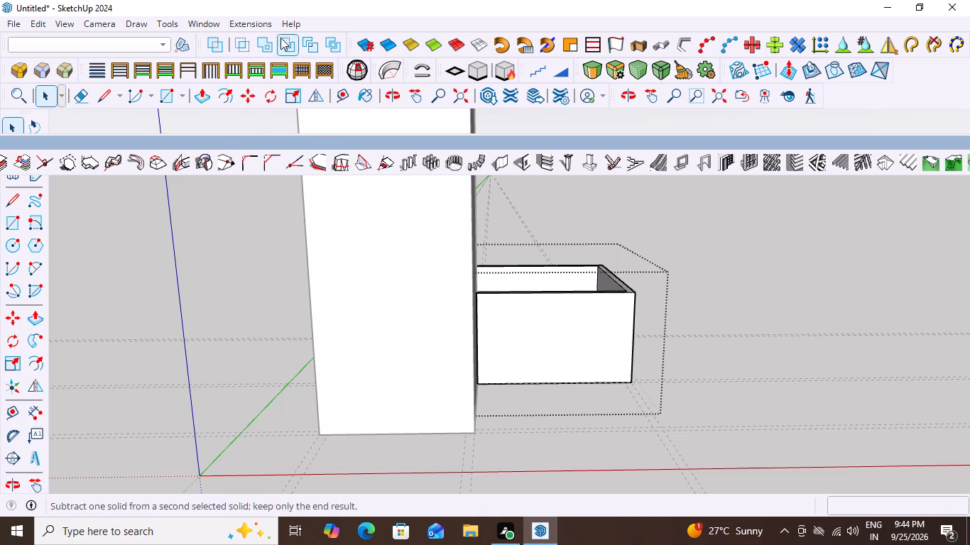
click(244, 23)
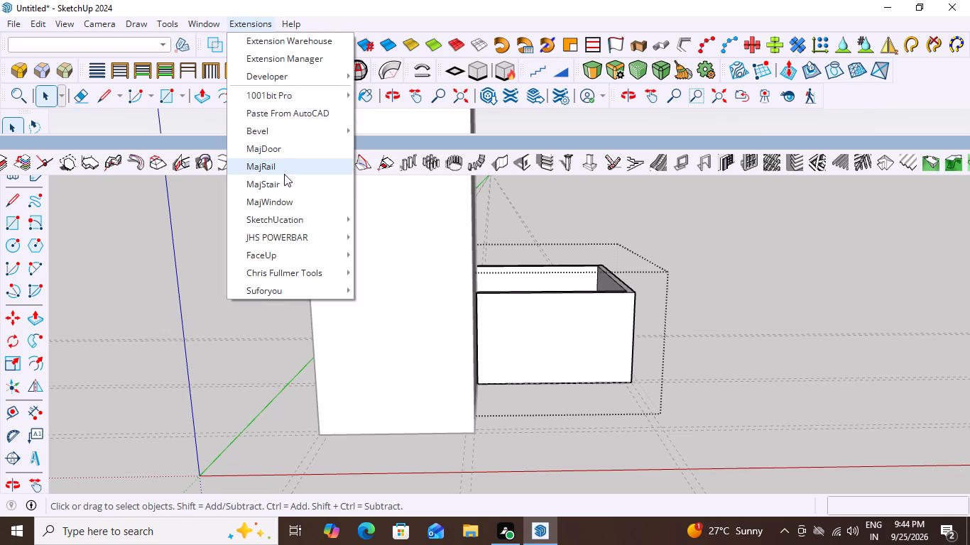
click(260, 200)
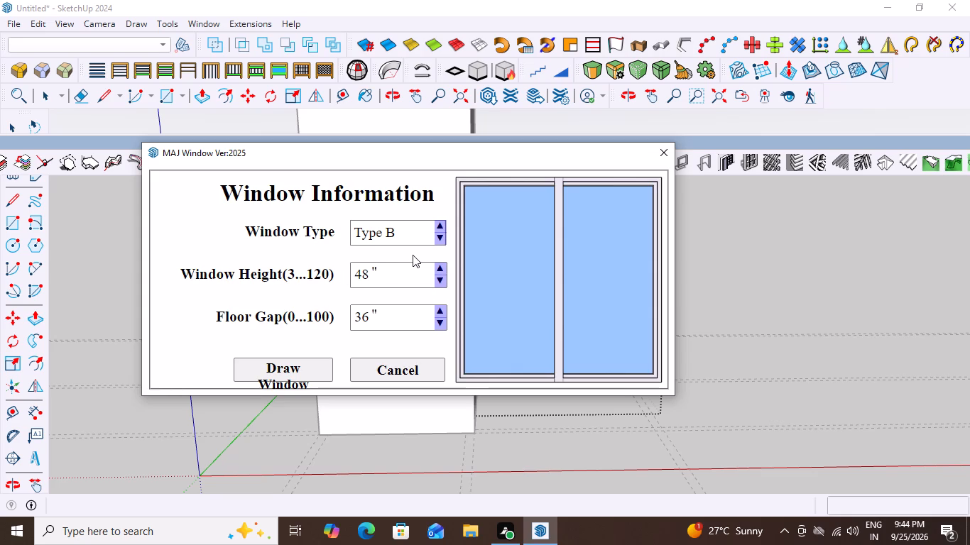
click(285, 368)
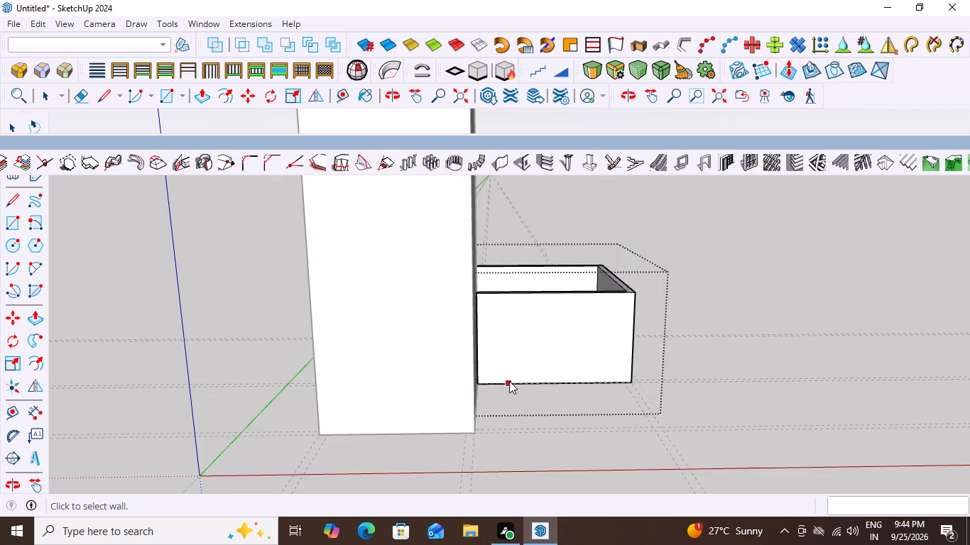
scroll(510, 381, up, 7)
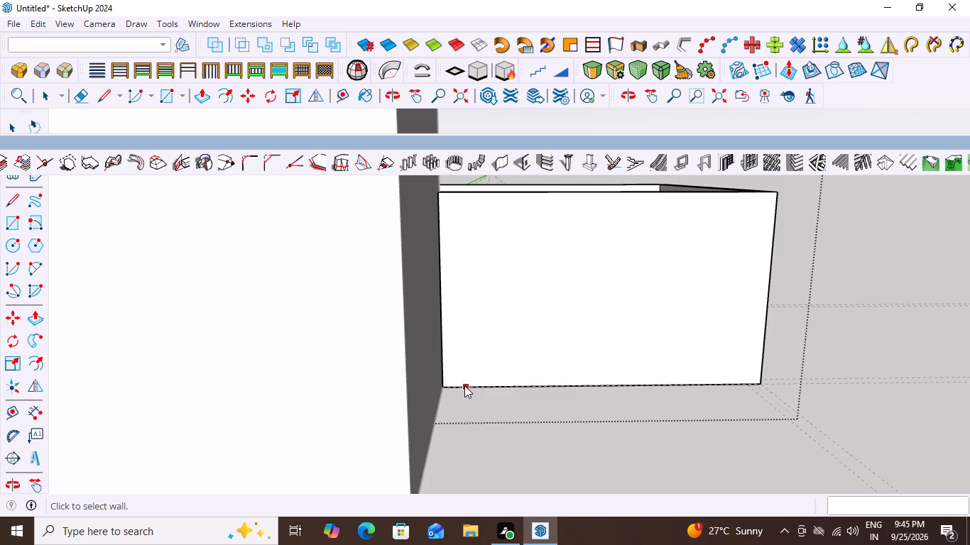
click(469, 385)
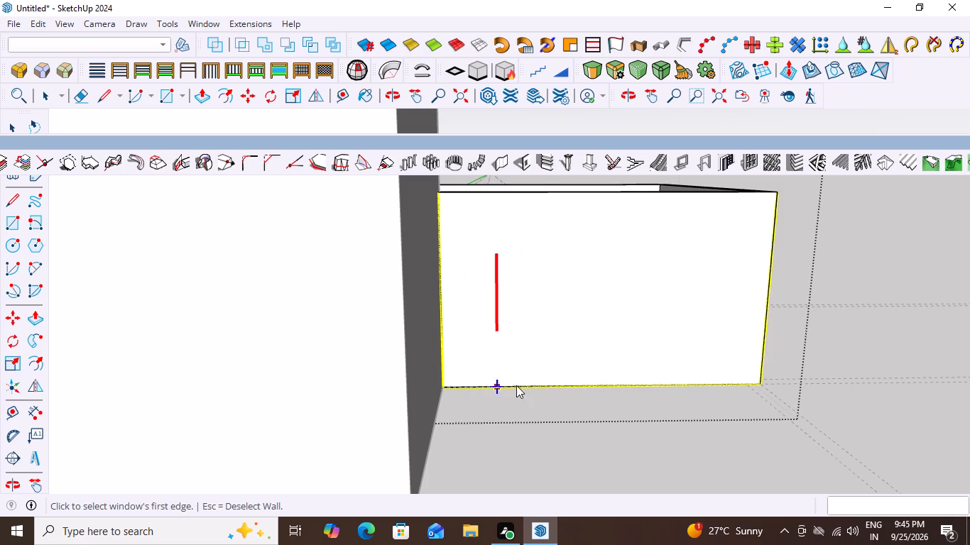
click(573, 387)
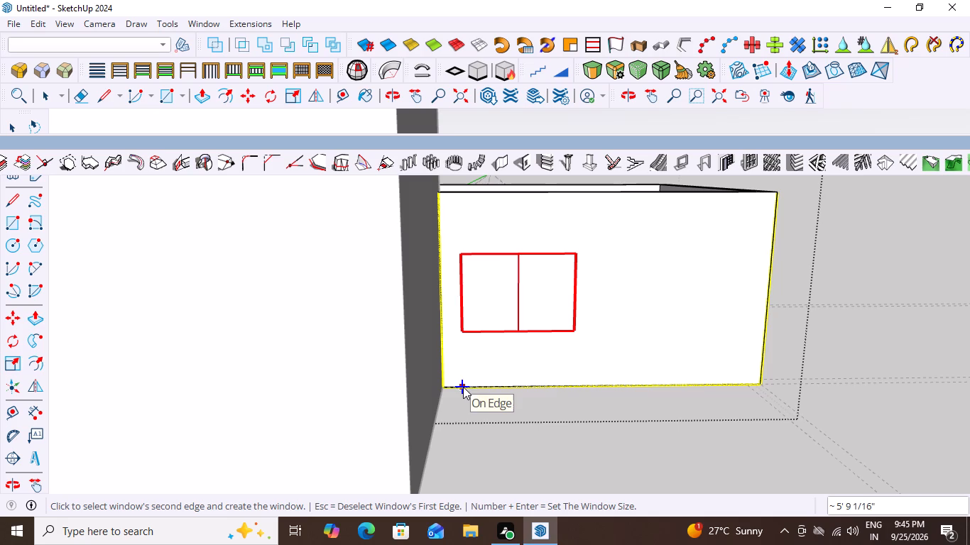
click(464, 387)
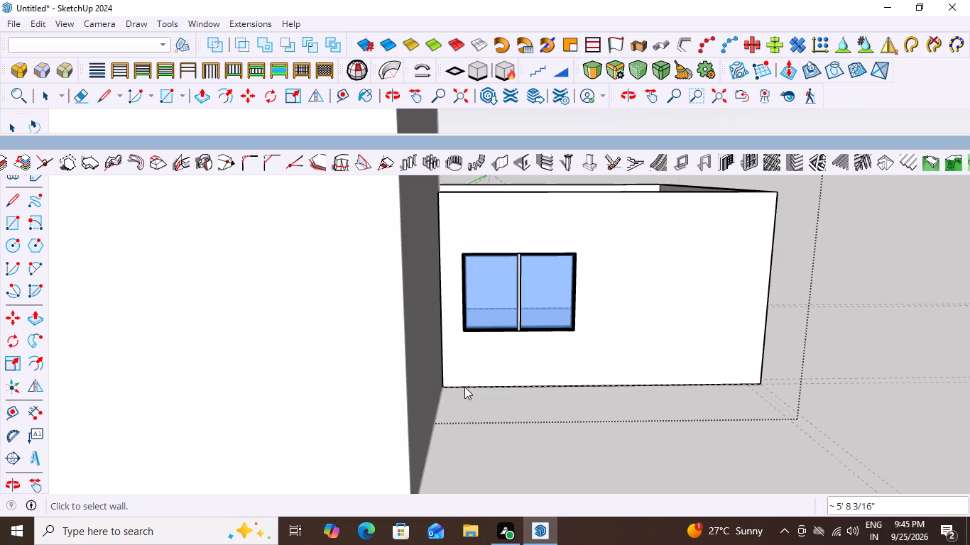
Leave the window tool and examine the new window in the bay's red-axis-facing wall, up close and against the tower.
scroll(523, 316, up, 9)
scroll(523, 316, down, 15)
middle_drag(596, 380, 527, 341)
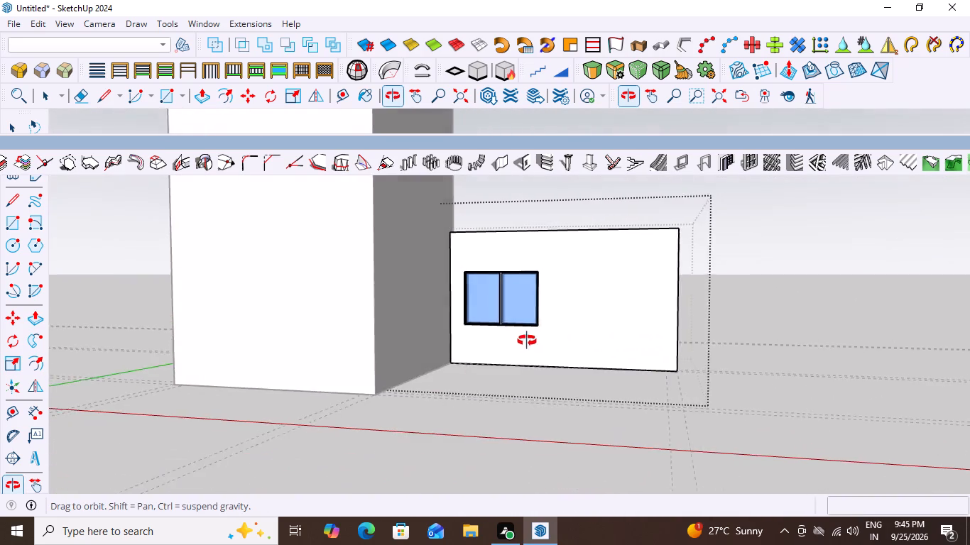
middle_drag(527, 341, 570, 347)
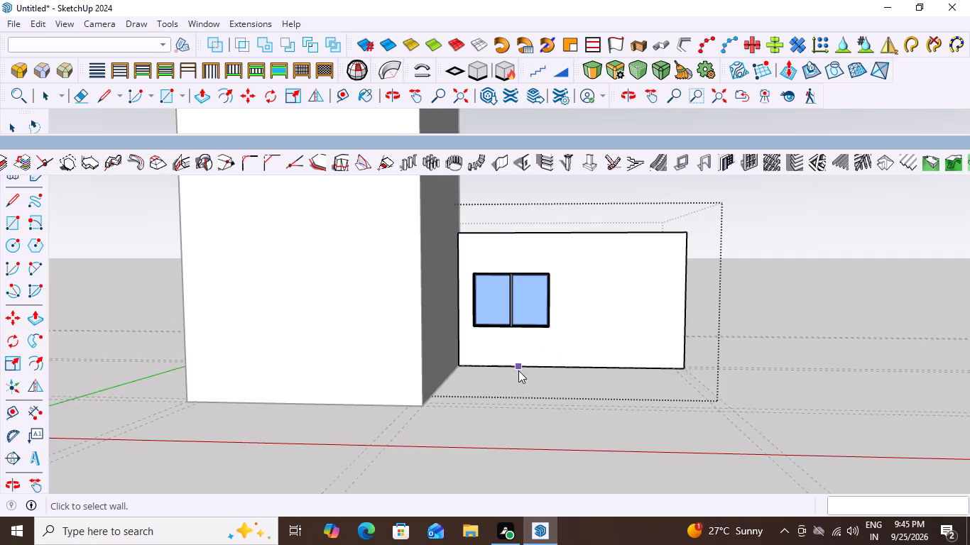
scroll(525, 346, up, 5)
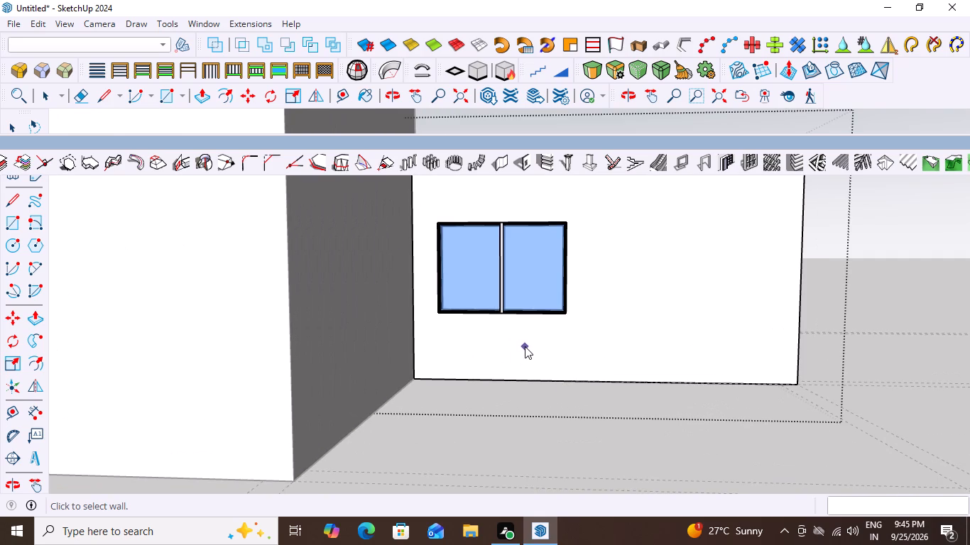
scroll(574, 326, down, 3)
scroll(526, 310, up, 2)
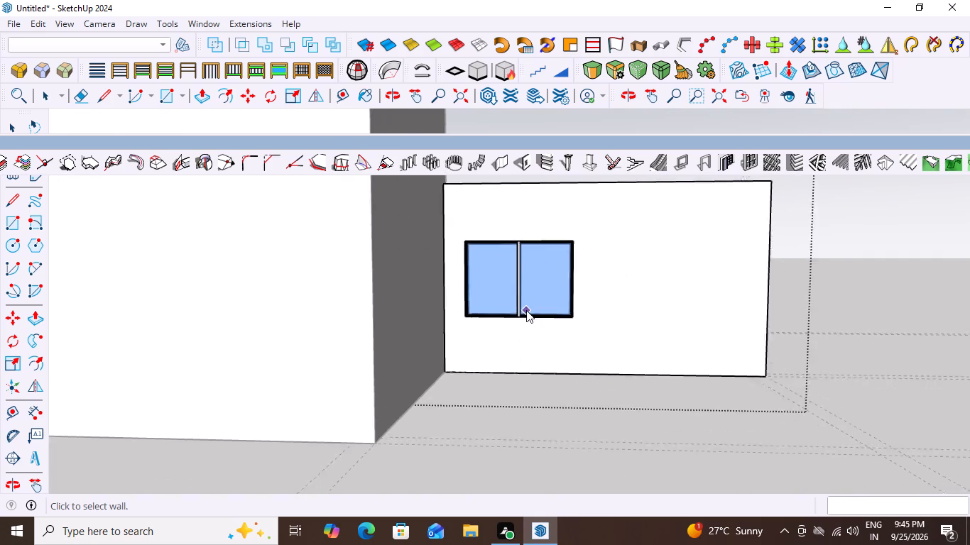
scroll(526, 310, up, 5)
key(space)
scroll(557, 290, down, 7)
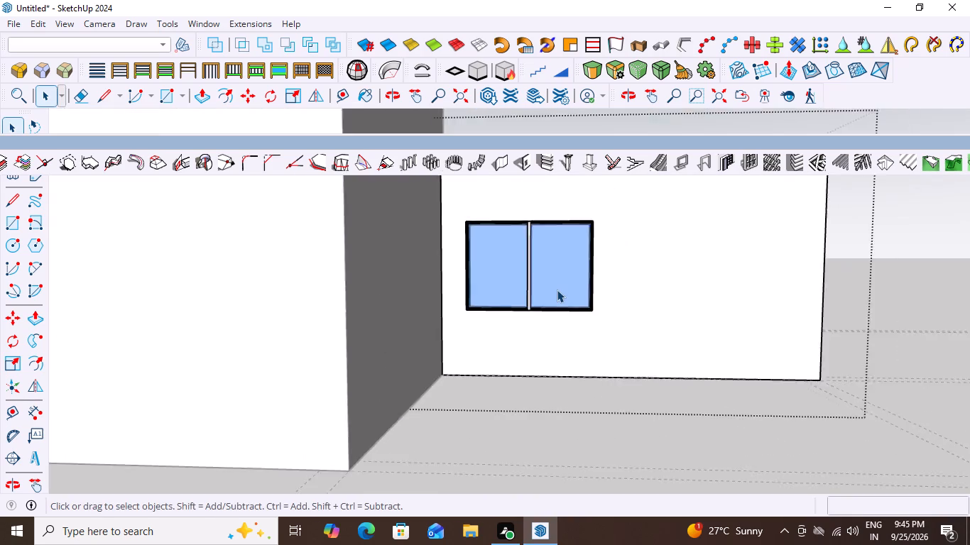
scroll(557, 290, down, 2)
scroll(530, 287, up, 5)
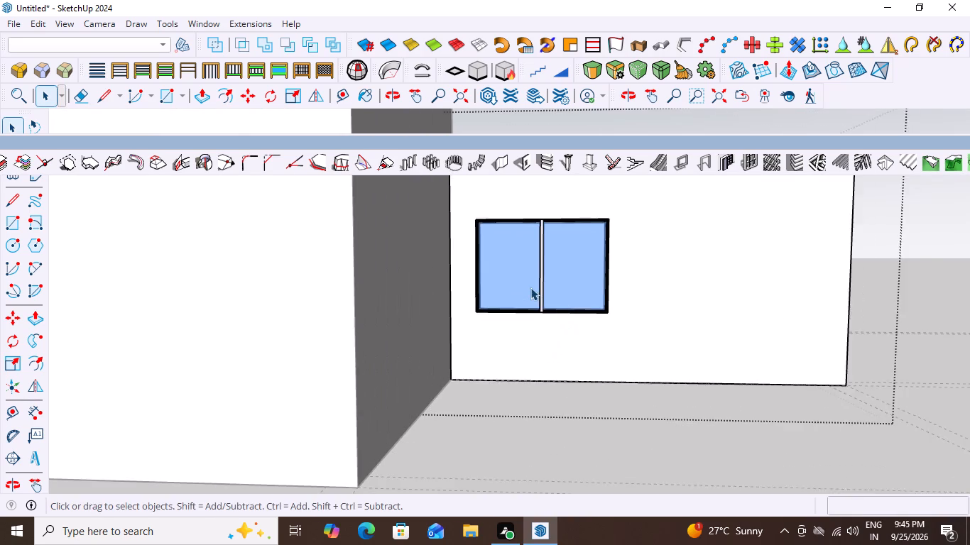
scroll(530, 287, up, 1)
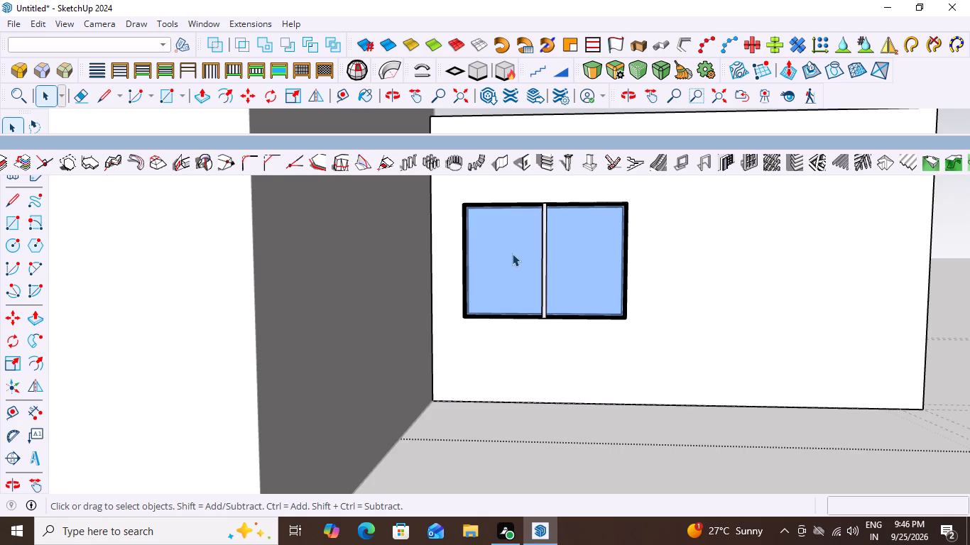
scroll(509, 246, up, 3)
middle_drag(521, 278, 523, 403)
scroll(508, 276, up, 2)
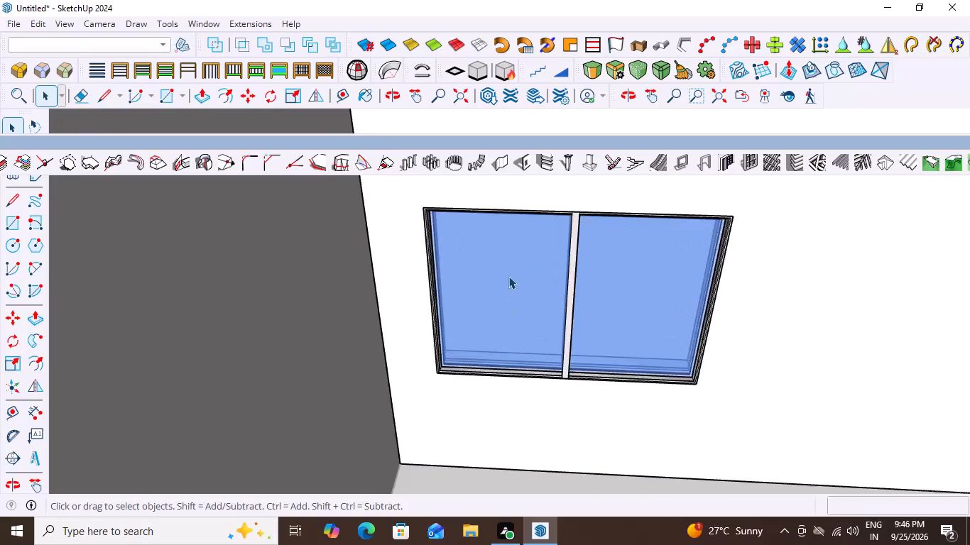
scroll(508, 276, down, 12)
middle_drag(564, 275, 581, 182)
scroll(570, 268, up, 1)
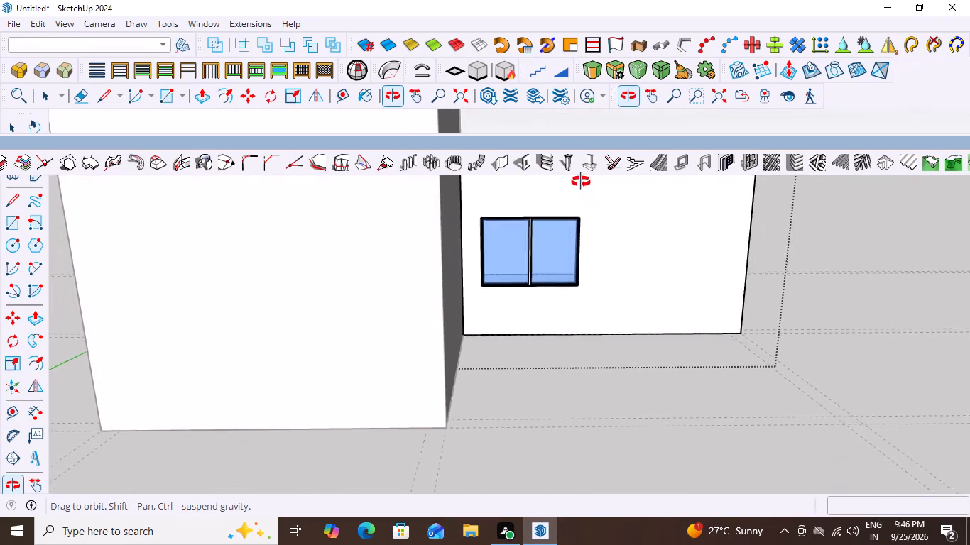
middle_drag(581, 182, 578, 179)
scroll(488, 236, up, 5)
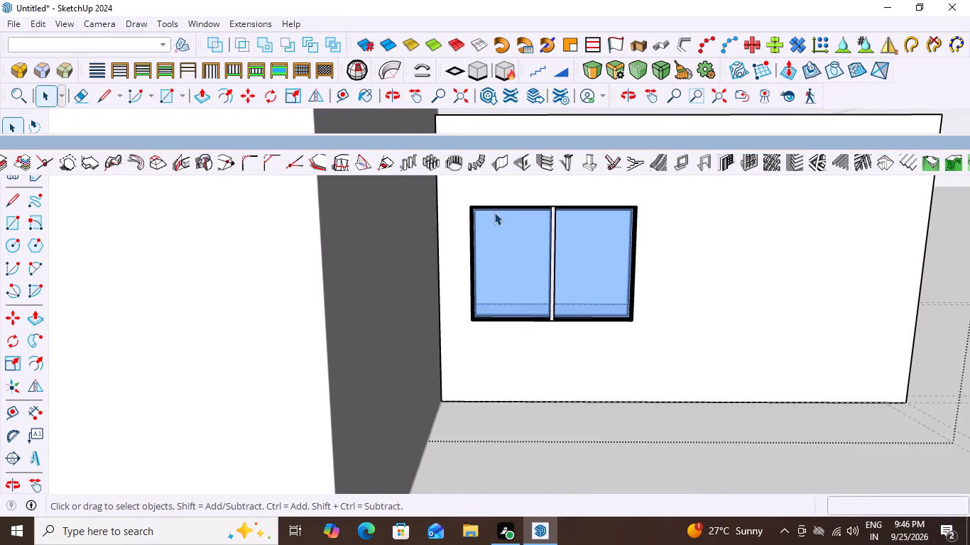
scroll(494, 212, down, 3)
scroll(530, 269, down, 5)
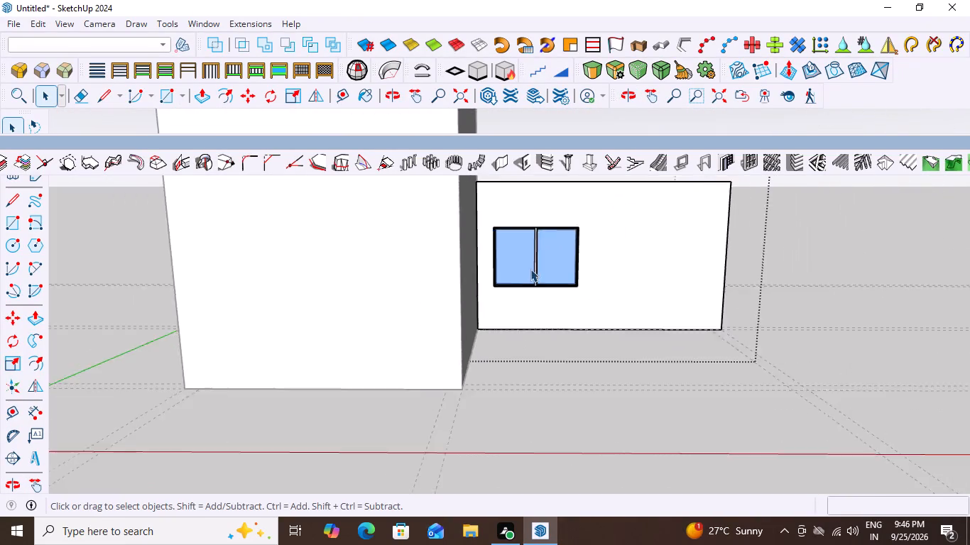
scroll(530, 269, down, 2)
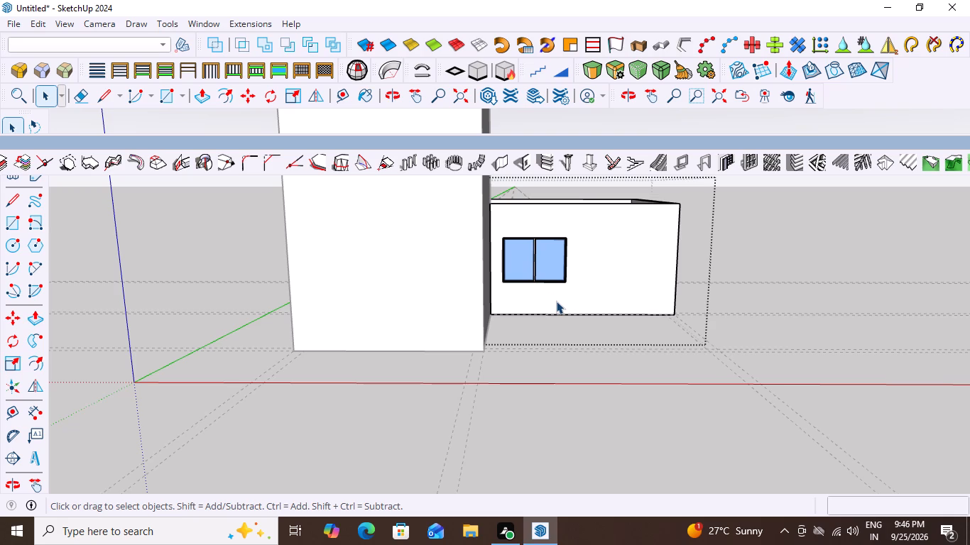
scroll(556, 301, up, 2)
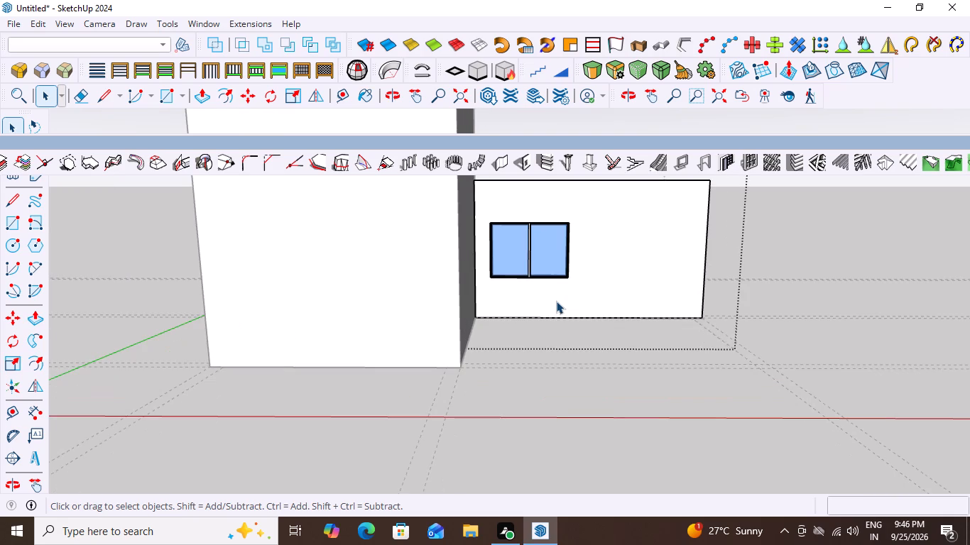
Inspect the bay from above and the window's frame, glazing and wall opening from several angles.
middle_drag(512, 236, 83, 466)
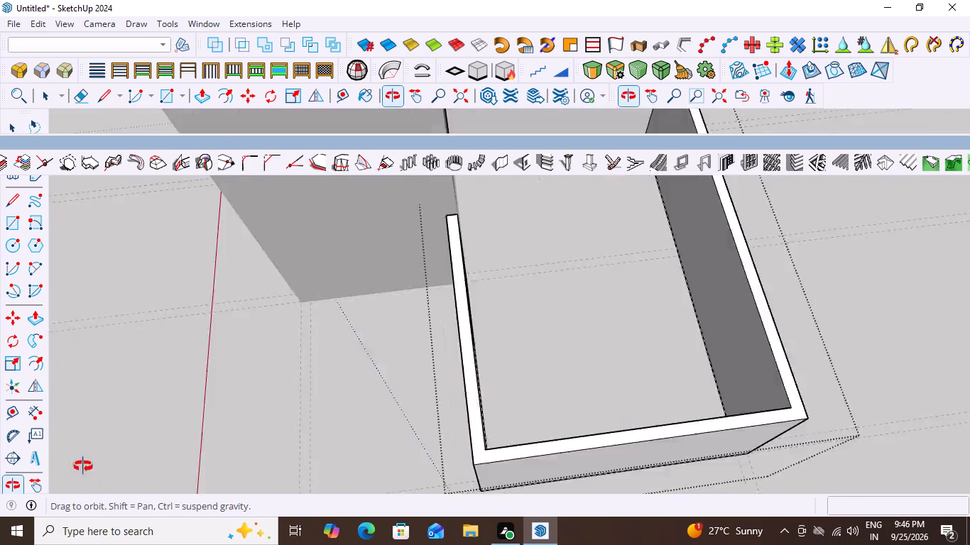
middle_drag(83, 466, 530, 256)
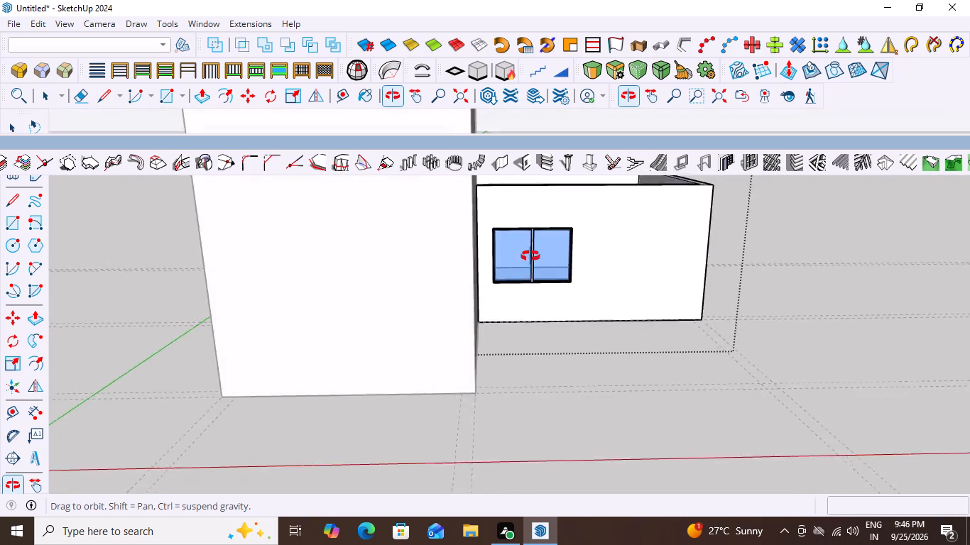
middle_drag(530, 256, 528, 282)
scroll(525, 283, up, 13)
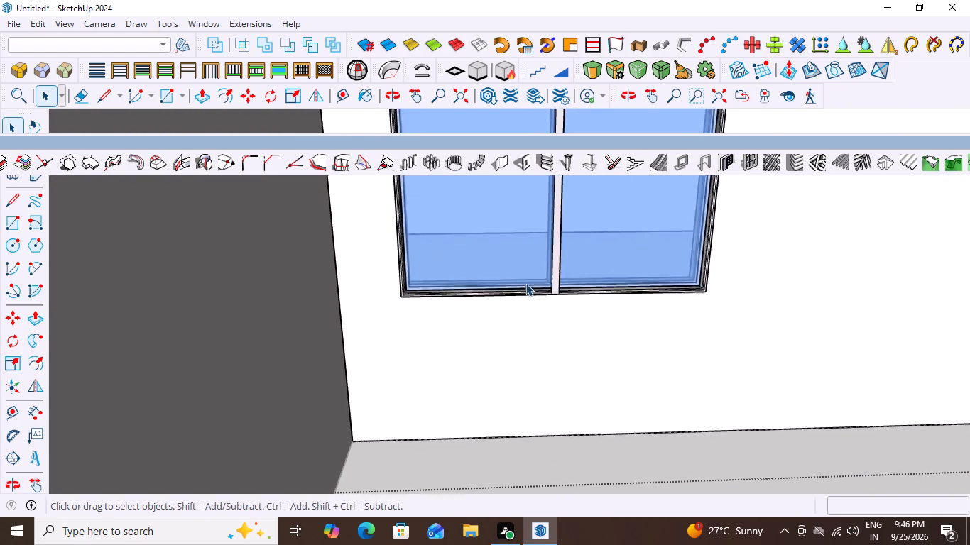
scroll(525, 283, up, 2)
middle_drag(524, 310, 518, 383)
scroll(518, 383, down, 8)
scroll(536, 290, up, 2)
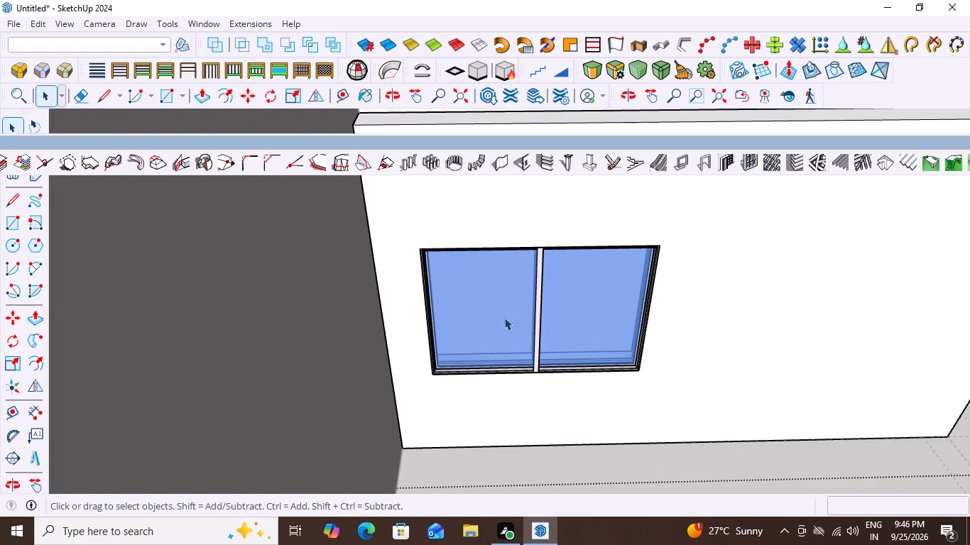
scroll(504, 317, up, 1)
middle_drag(508, 302, 513, 246)
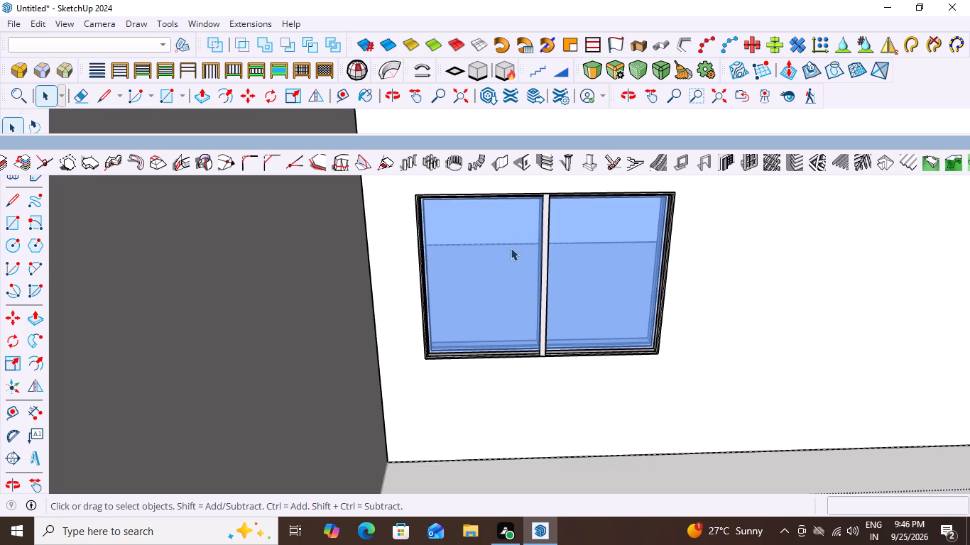
scroll(459, 287, down, 12)
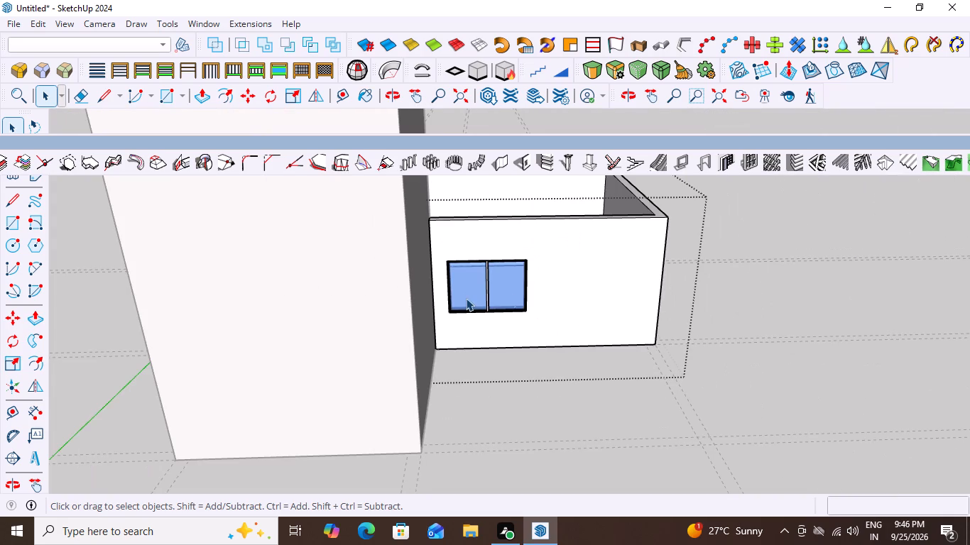
scroll(690, 258, up, 3)
scroll(543, 316, down, 3)
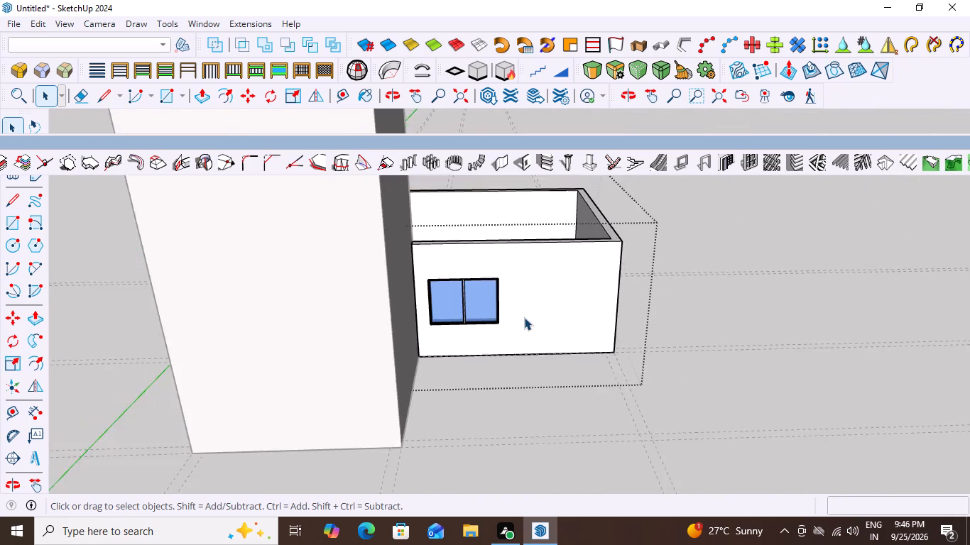
scroll(524, 317, down, 4)
middle_drag(529, 278, 532, 229)
scroll(514, 302, up, 2)
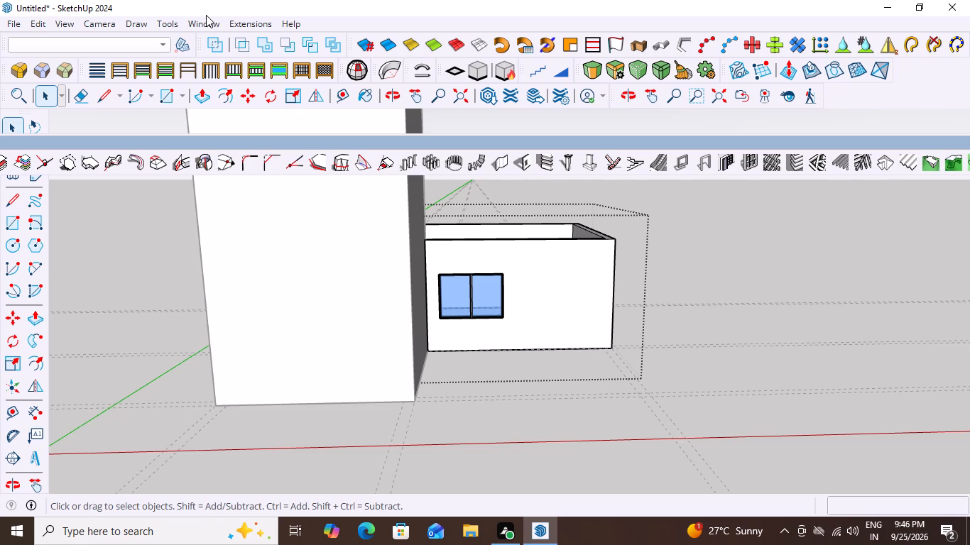
Open the SketchUp Plugins folder through SketchUcation, look through the installed plugin folders and files, and close it.
click(261, 21)
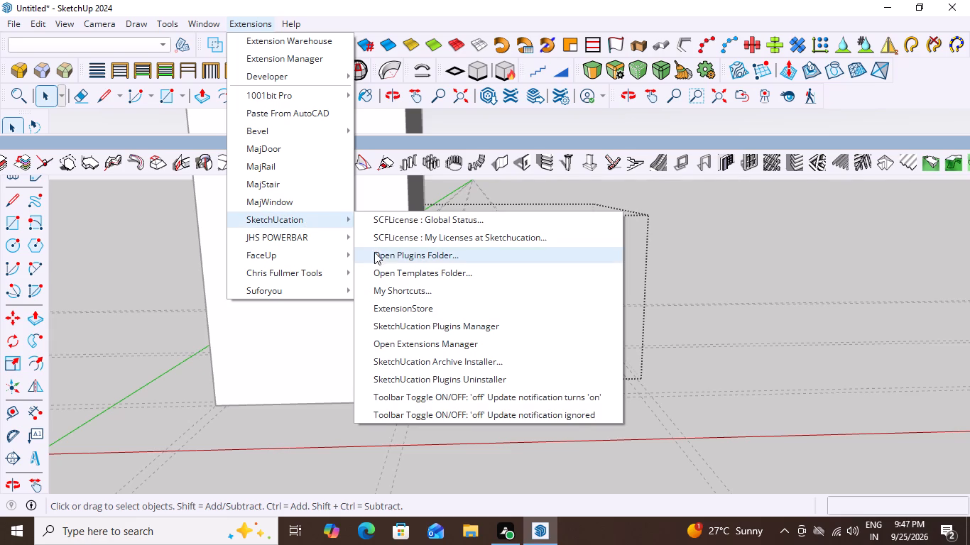
double_click(395, 256)
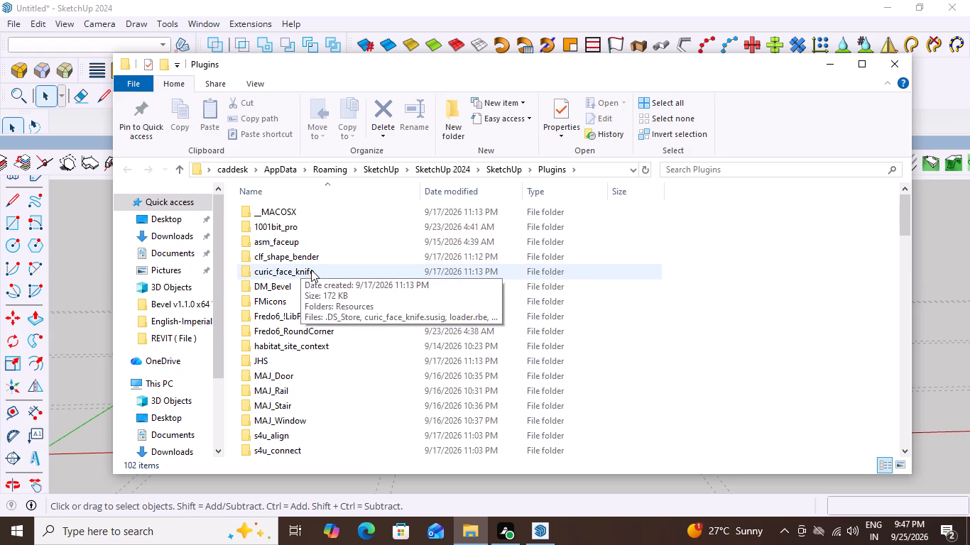
scroll(311, 270, down, 2)
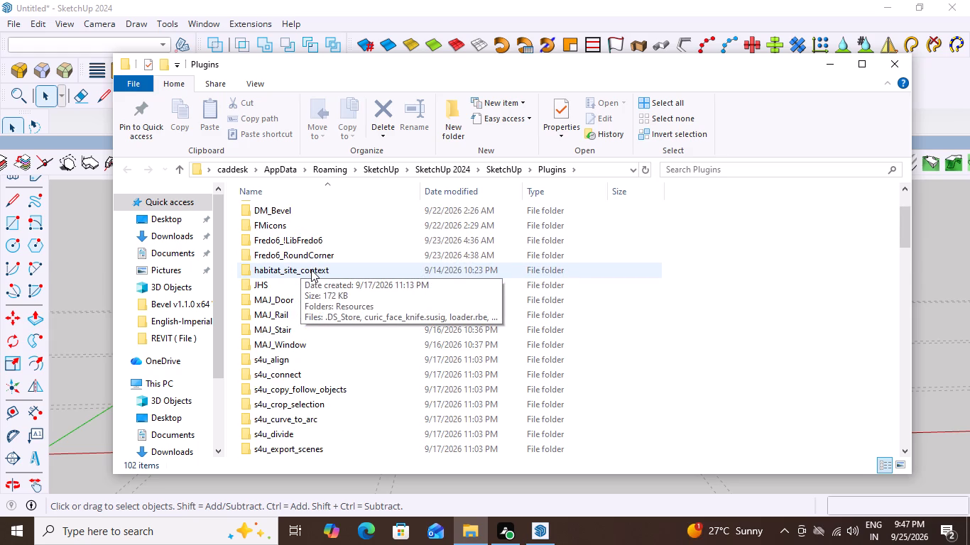
scroll(311, 270, up, 3)
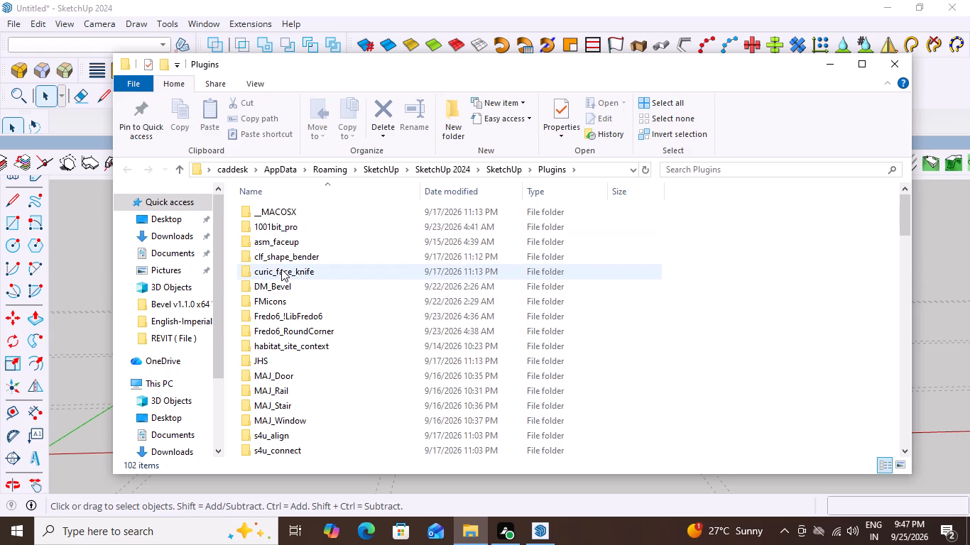
scroll(286, 402, down, 4)
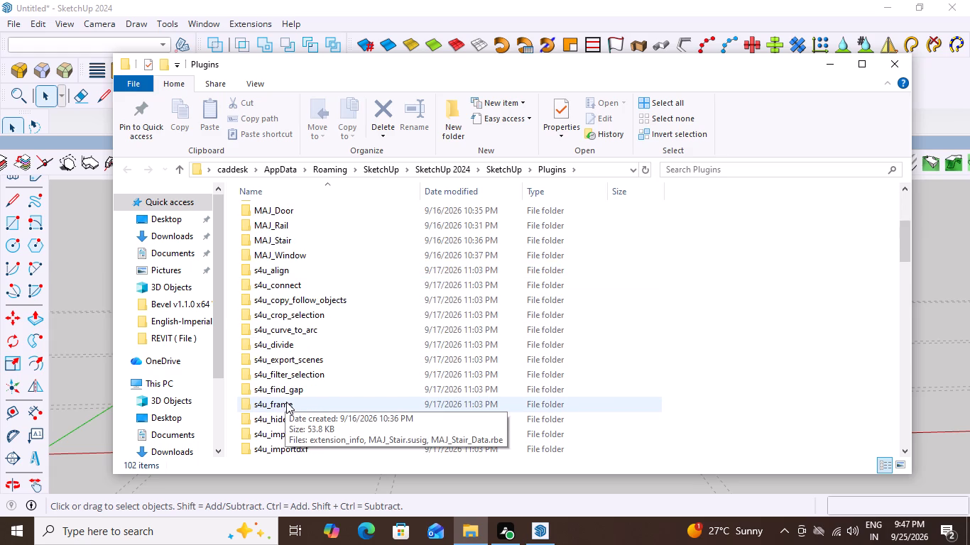
scroll(288, 400, down, 13)
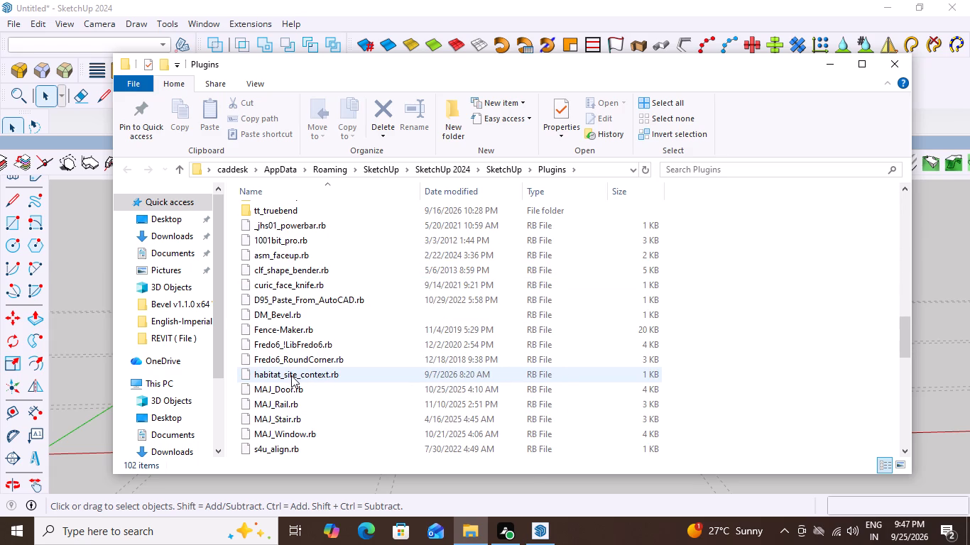
scroll(291, 375, down, 13)
scroll(291, 375, down, 13)
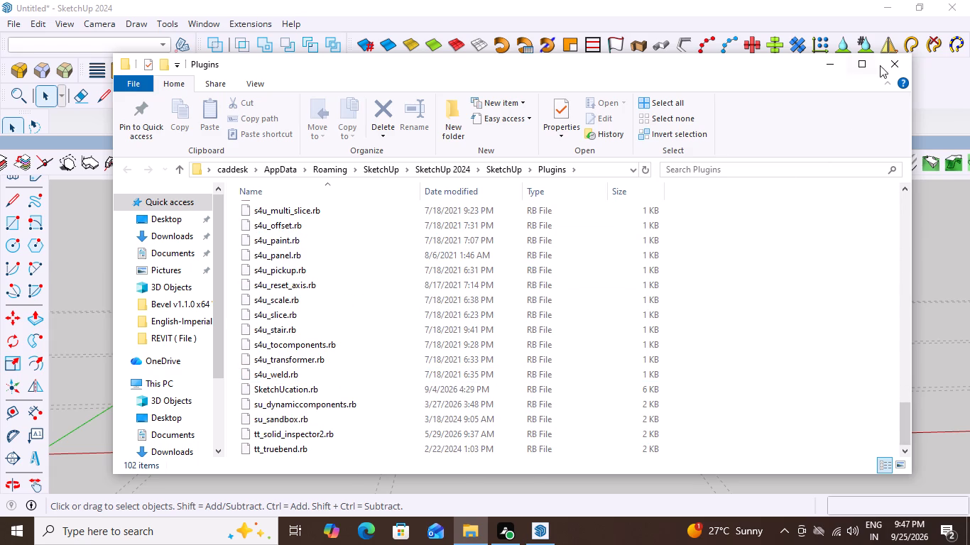
click(891, 57)
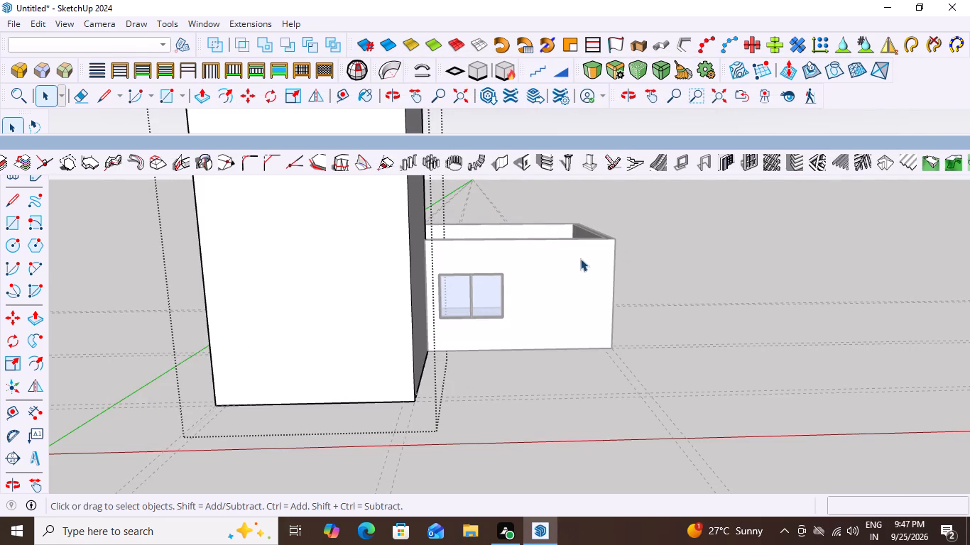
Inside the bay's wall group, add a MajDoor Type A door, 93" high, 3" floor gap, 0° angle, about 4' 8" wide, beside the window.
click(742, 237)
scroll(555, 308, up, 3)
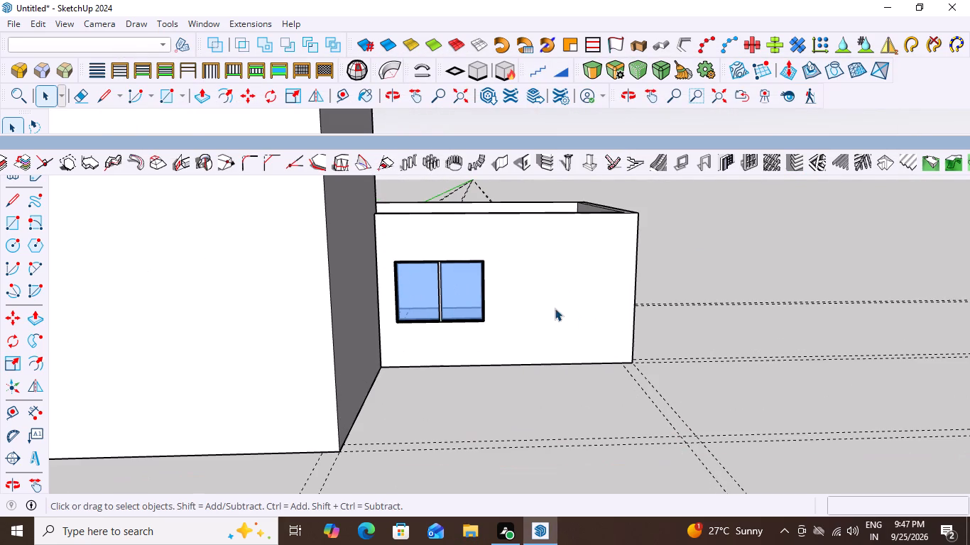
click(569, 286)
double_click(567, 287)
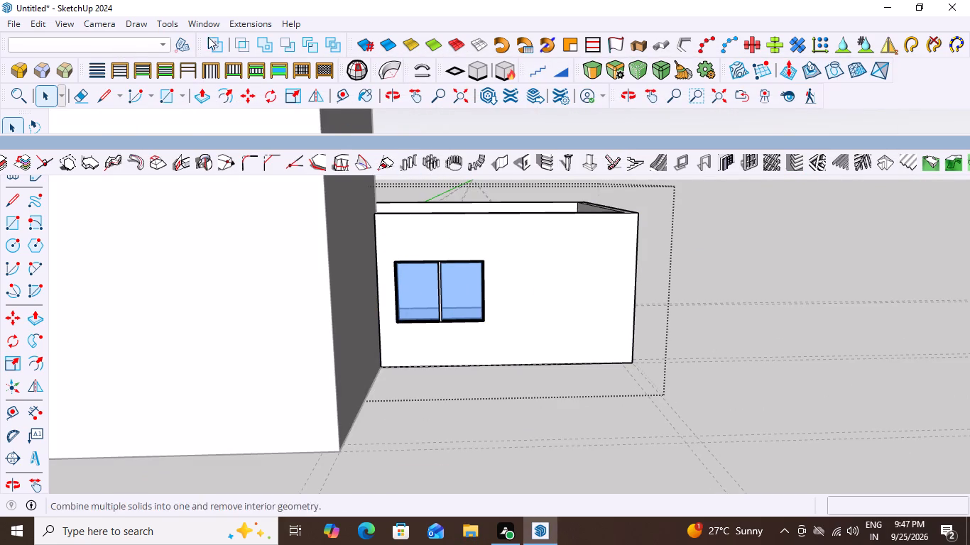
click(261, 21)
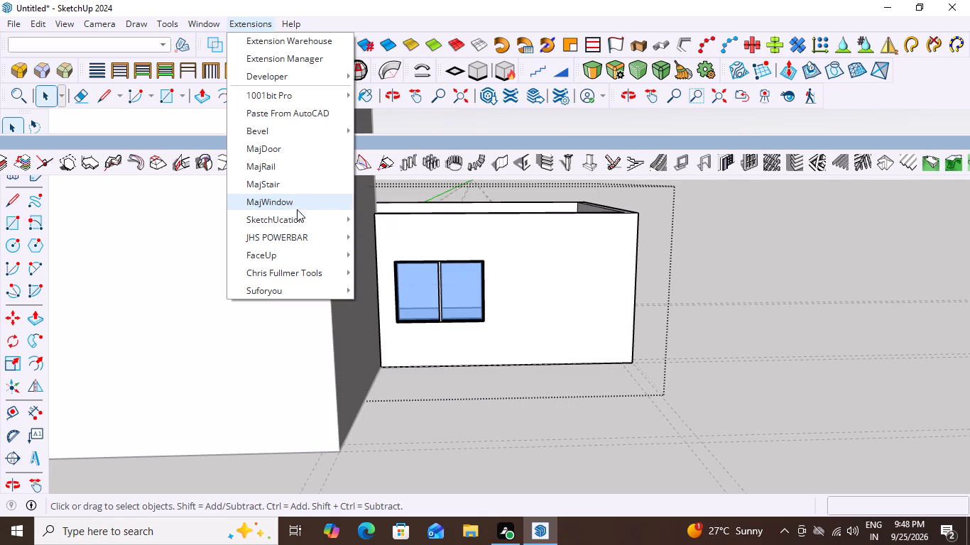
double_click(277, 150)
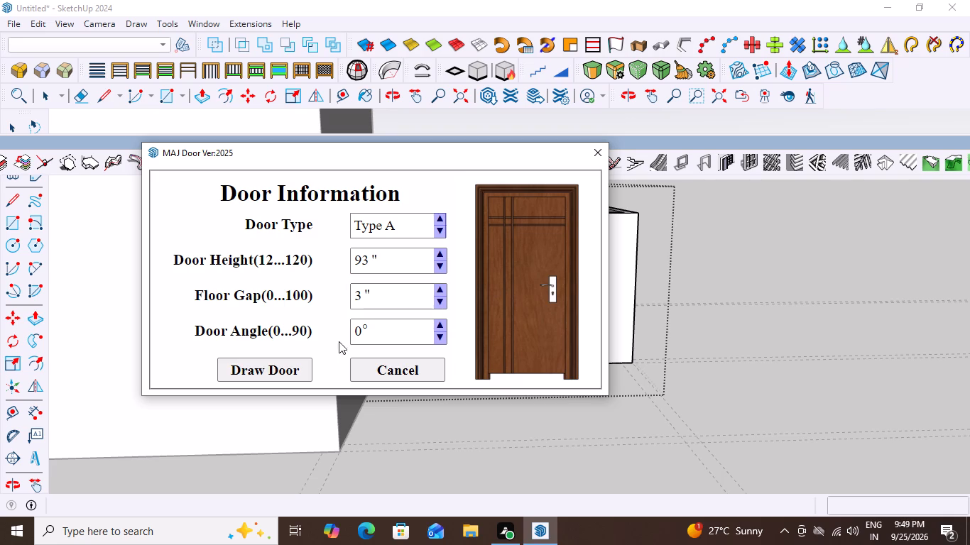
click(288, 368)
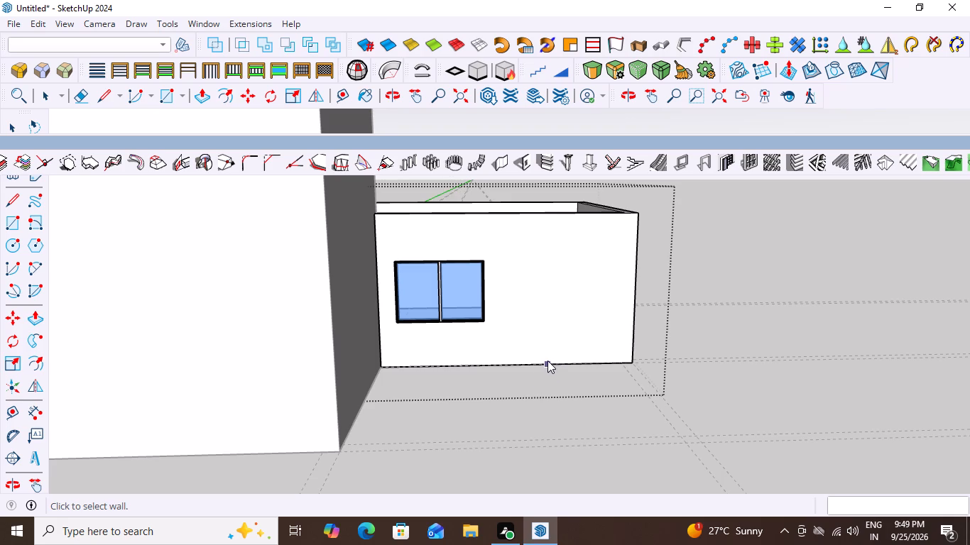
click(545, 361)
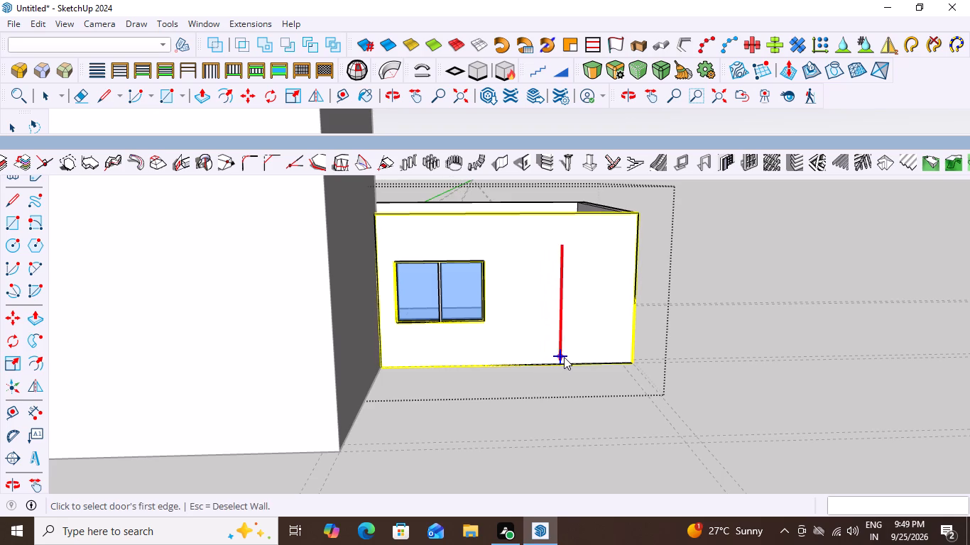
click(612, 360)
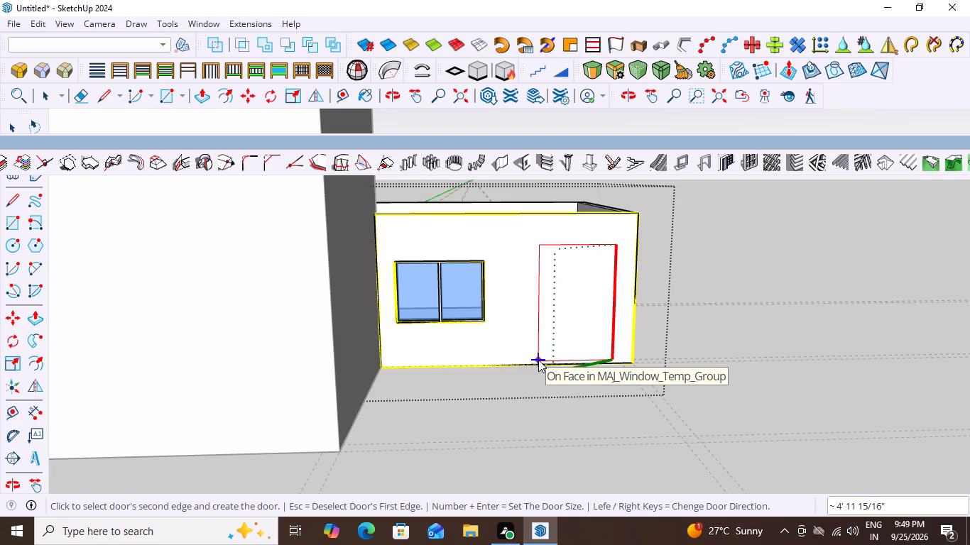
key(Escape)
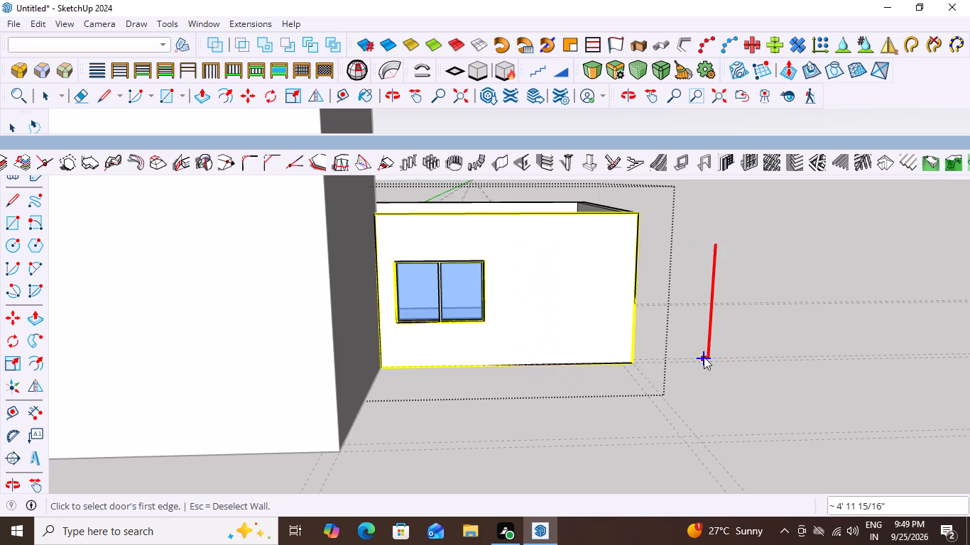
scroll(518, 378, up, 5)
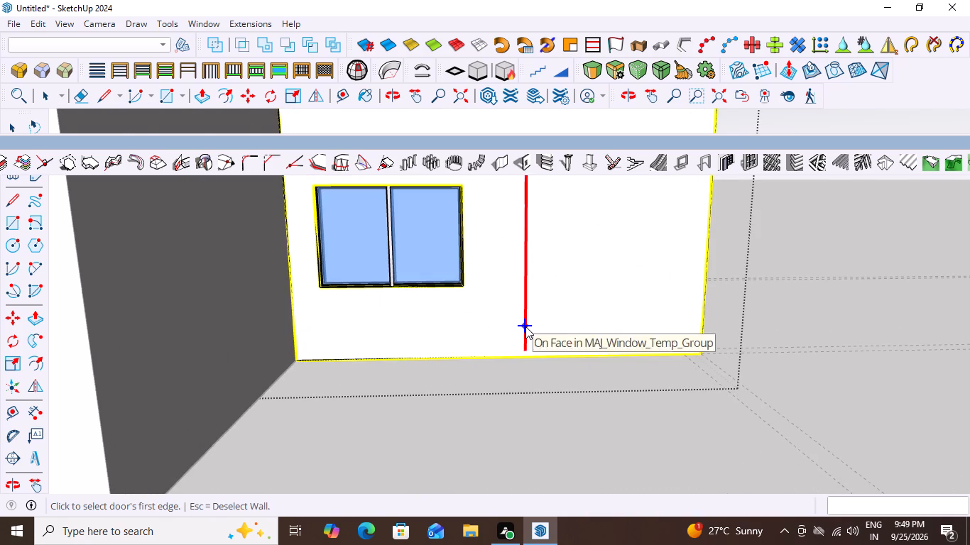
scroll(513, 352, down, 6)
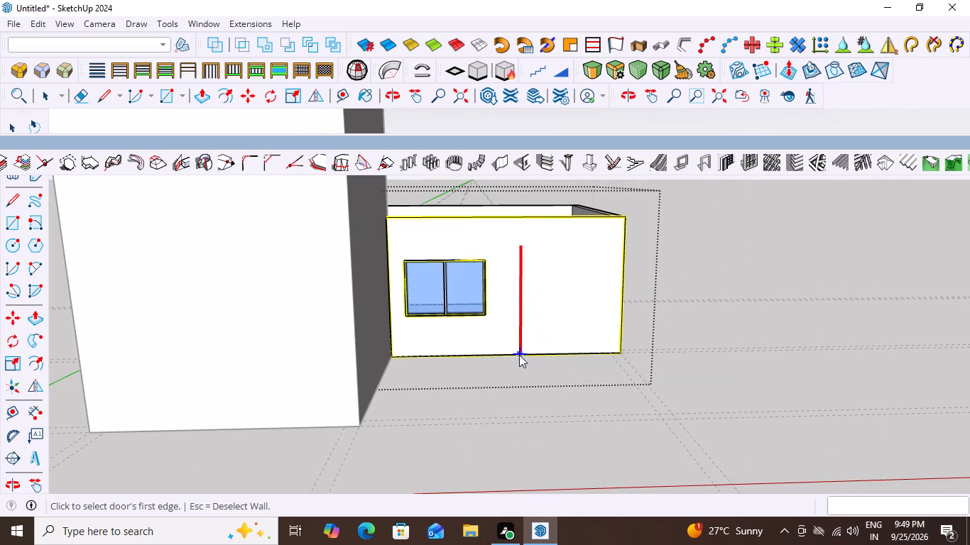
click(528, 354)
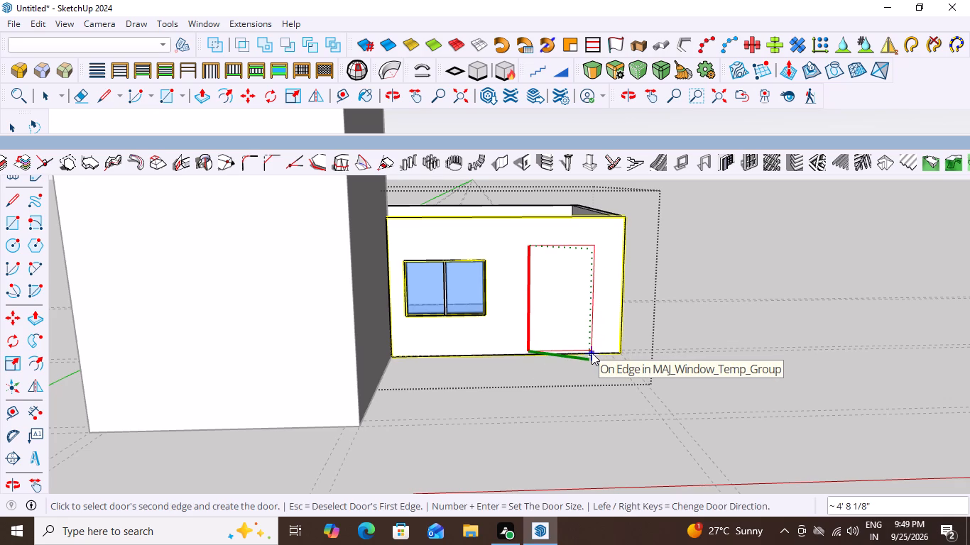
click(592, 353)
Examine the new door up close and from farther out, comparing it with the window, wall height and tower.
scroll(558, 356, up, 3)
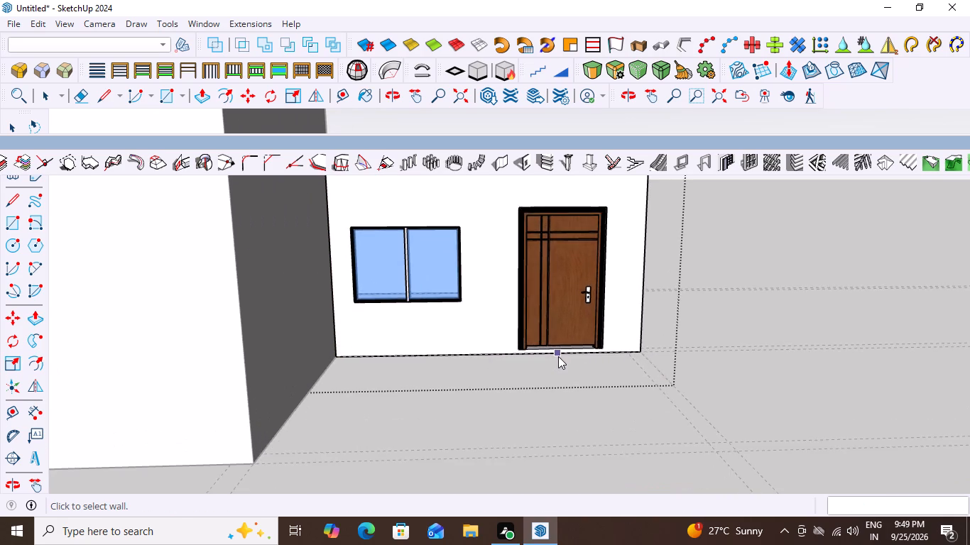
scroll(558, 356, up, 7)
scroll(558, 356, down, 10)
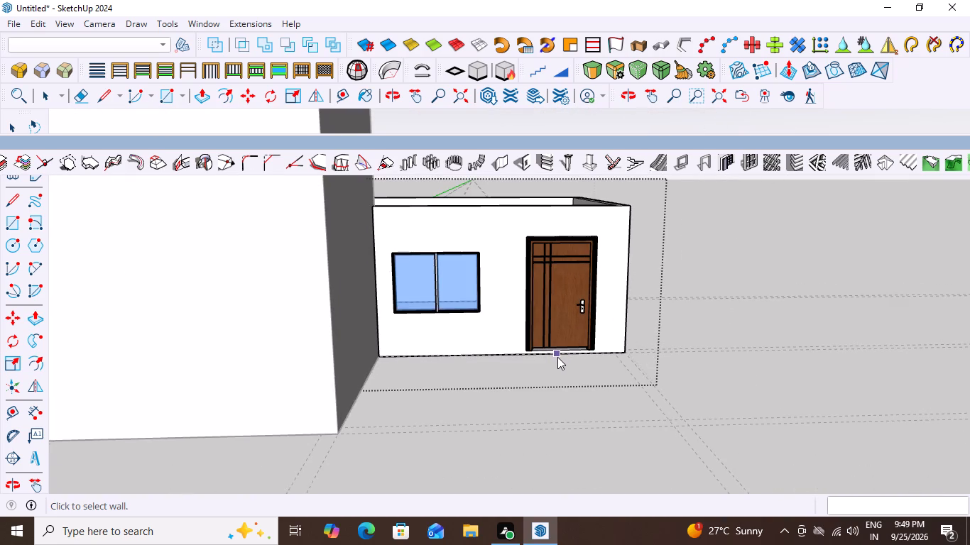
scroll(557, 357, up, 3)
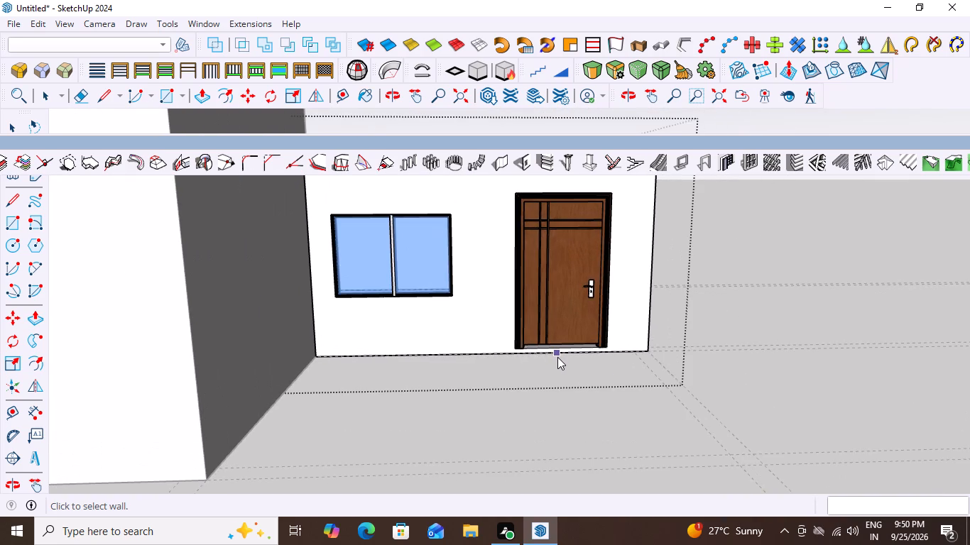
scroll(557, 357, down, 3)
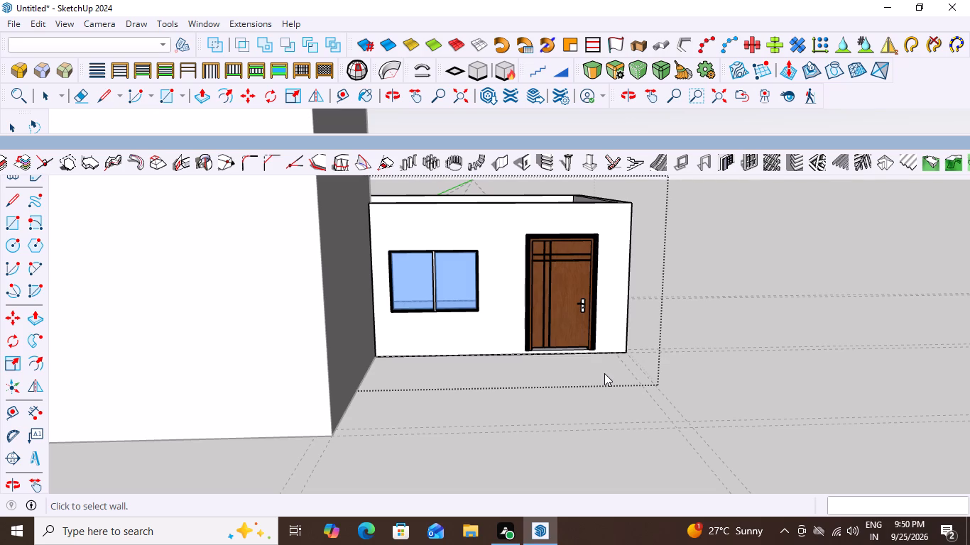
scroll(694, 341, down, 9)
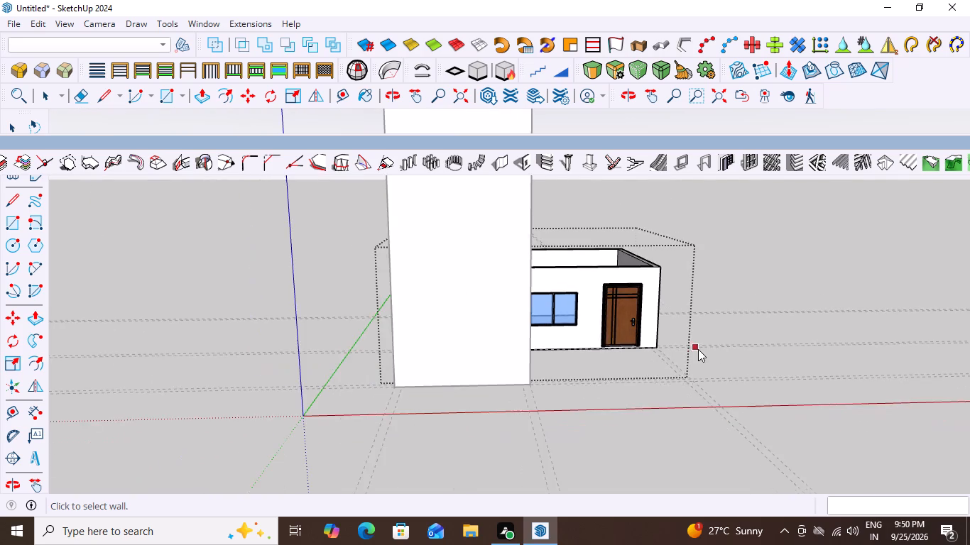
middle_drag(718, 341, 690, 327)
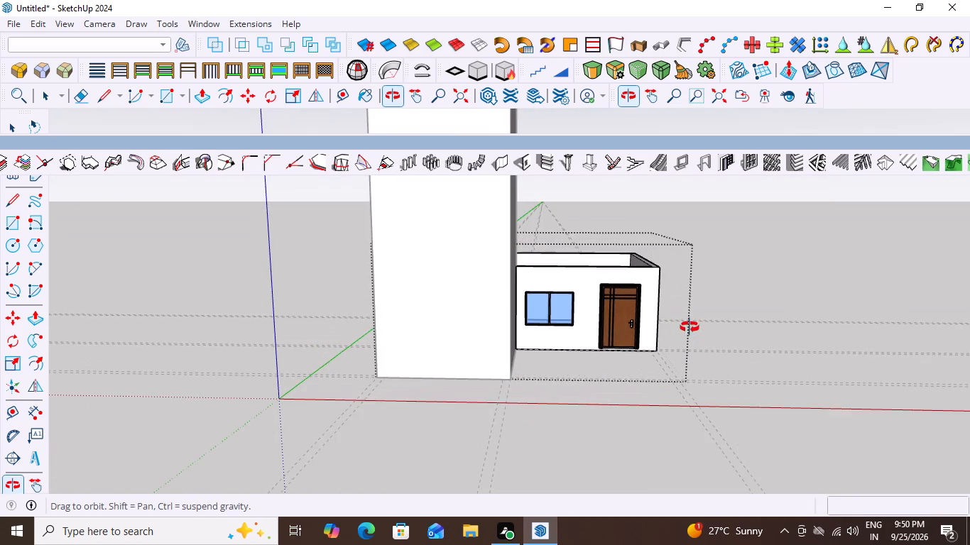
middle_drag(690, 327, 688, 309)
scroll(667, 286, up, 2)
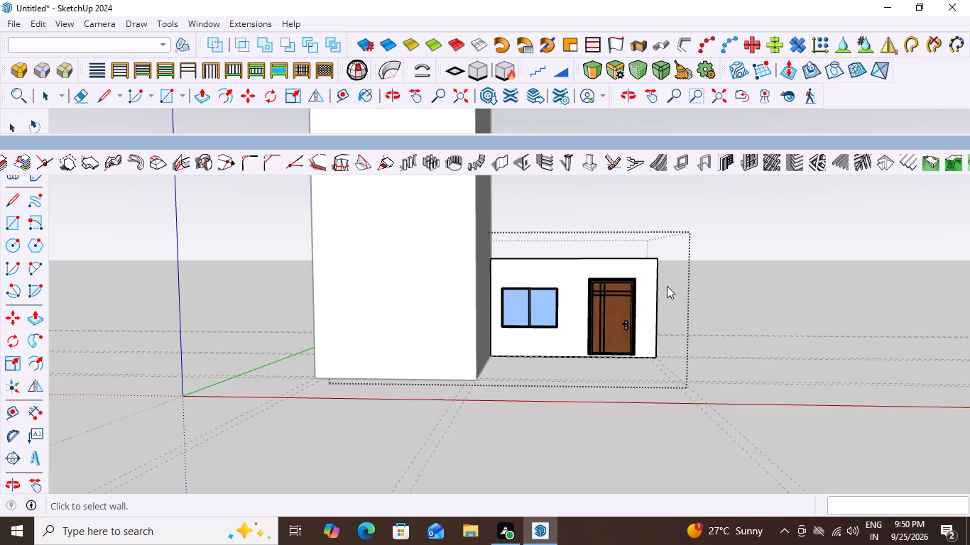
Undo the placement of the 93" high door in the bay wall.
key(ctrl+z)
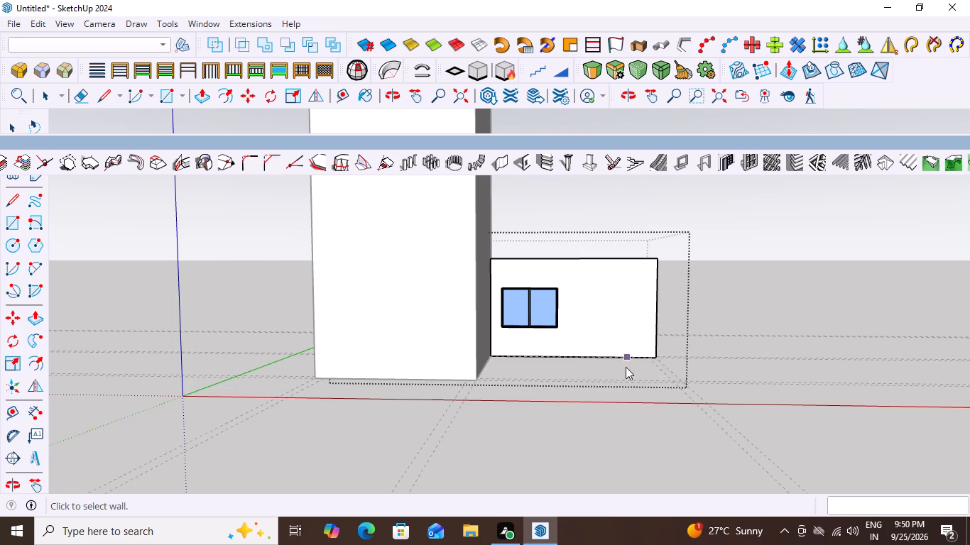
Examine the window and the blank stretch of the bay wall beside it from near and far, and leave the door tool.
middle_drag(645, 413, 663, 414)
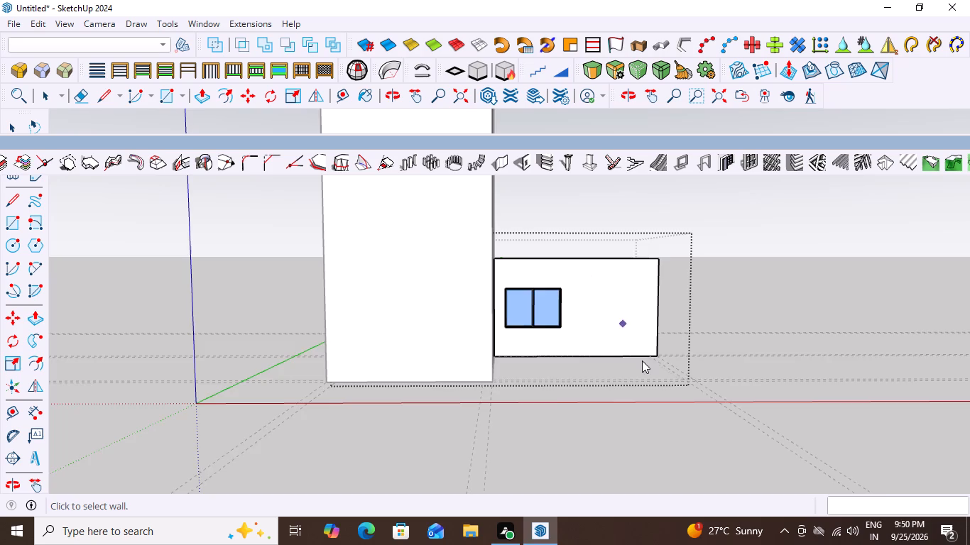
scroll(650, 375, up, 4)
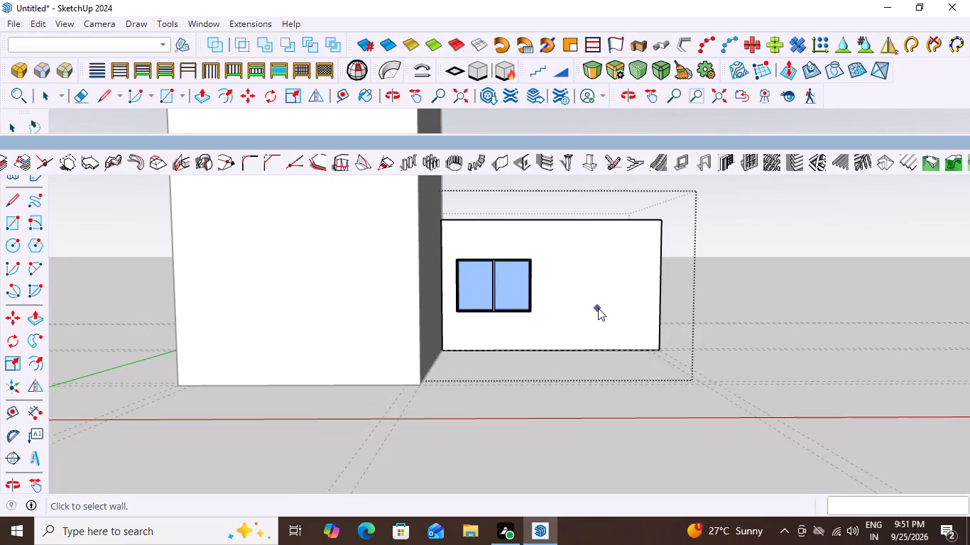
scroll(598, 308, up, 1)
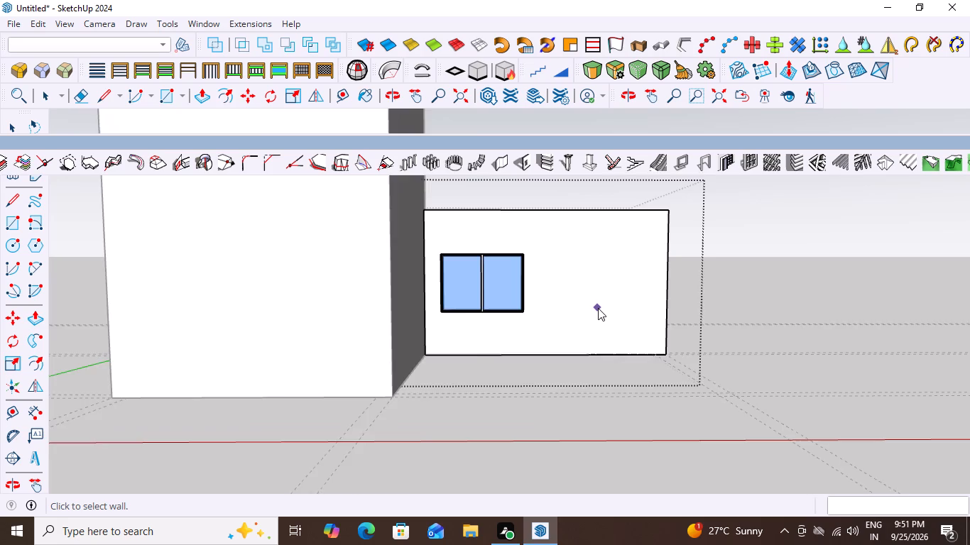
scroll(598, 308, down, 4)
scroll(714, 294, up, 3)
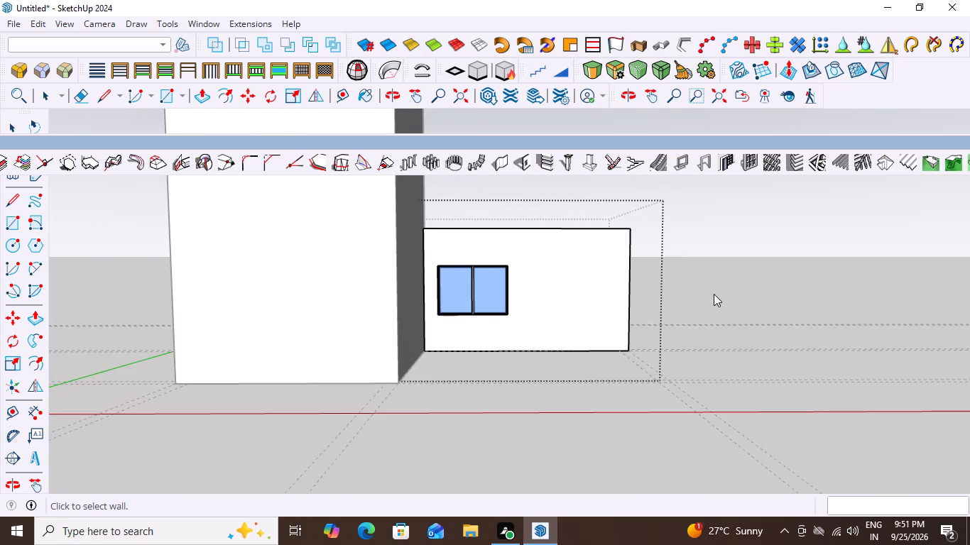
scroll(445, 272, up, 2)
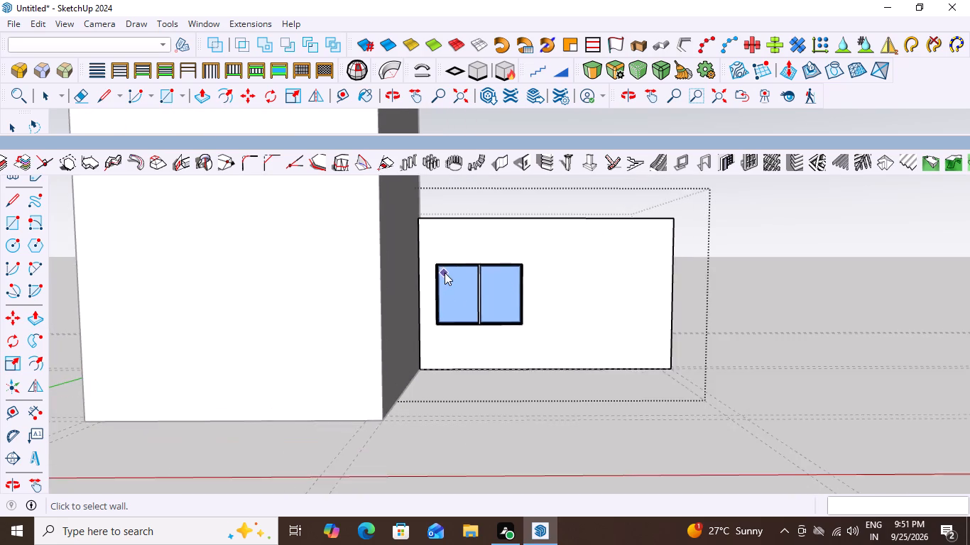
scroll(445, 272, up, 6)
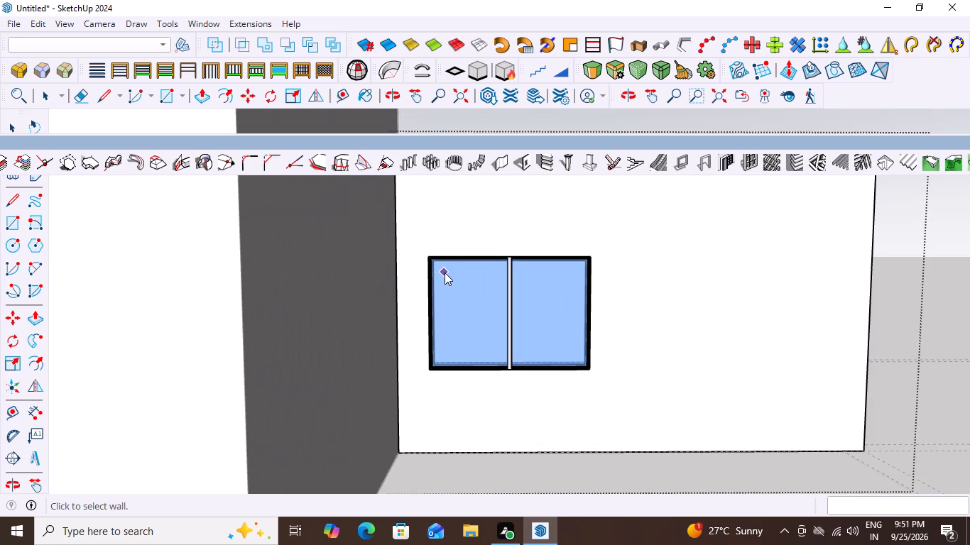
scroll(445, 272, down, 6)
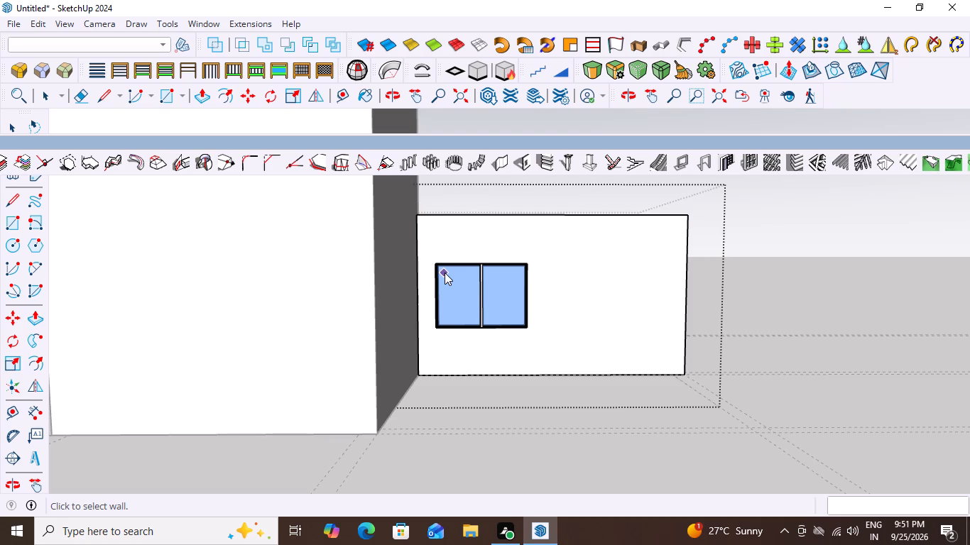
scroll(709, 265, up, 2)
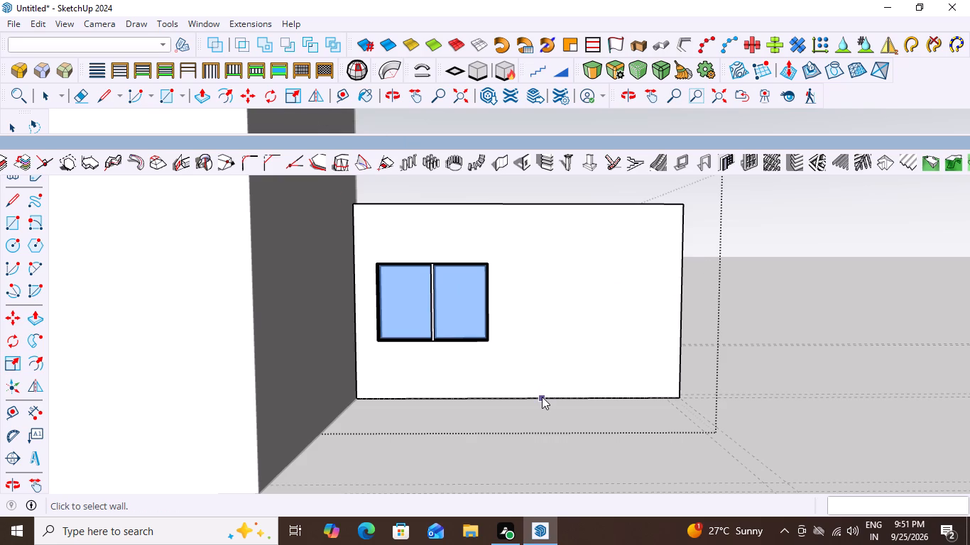
key(space)
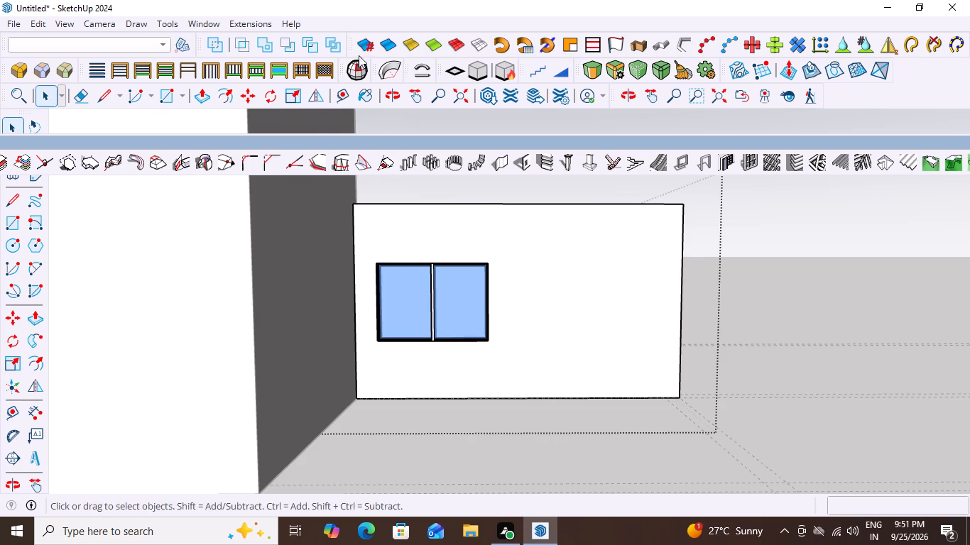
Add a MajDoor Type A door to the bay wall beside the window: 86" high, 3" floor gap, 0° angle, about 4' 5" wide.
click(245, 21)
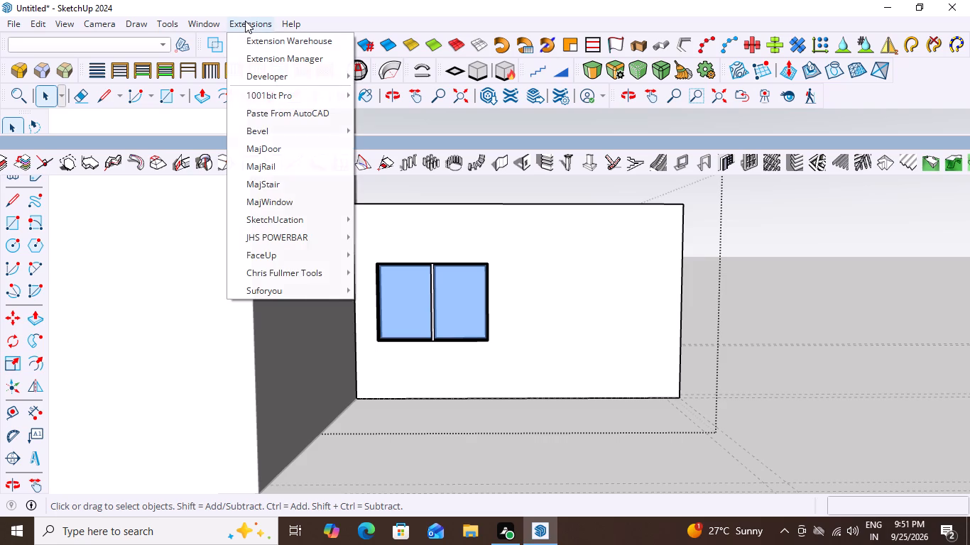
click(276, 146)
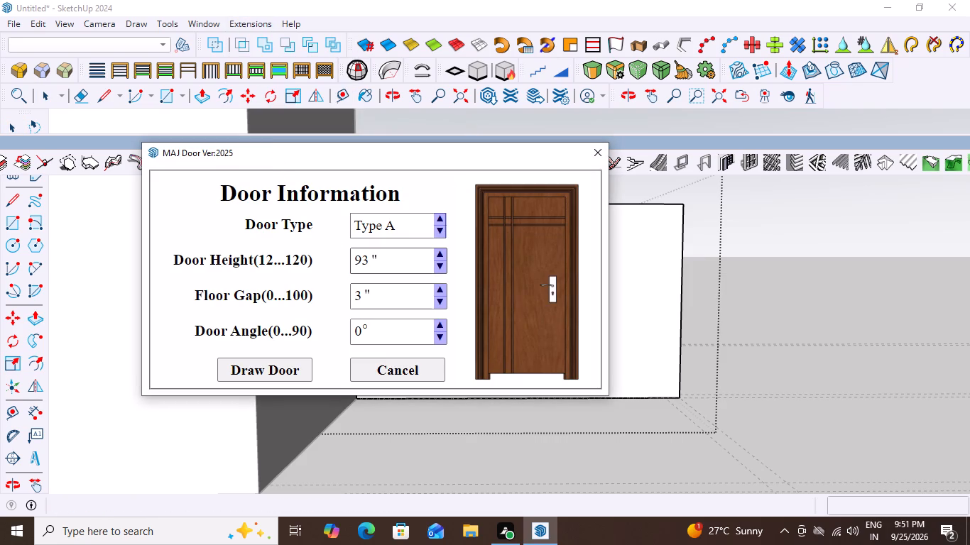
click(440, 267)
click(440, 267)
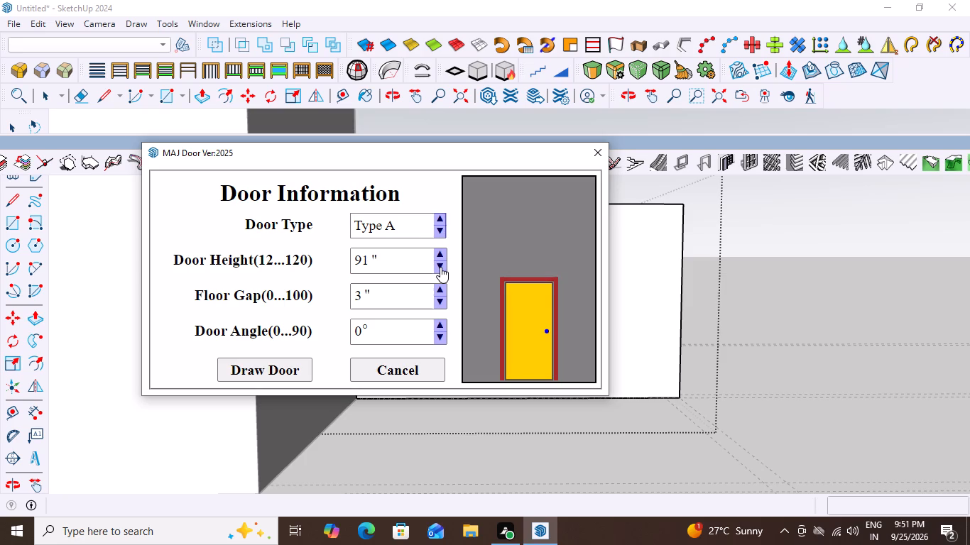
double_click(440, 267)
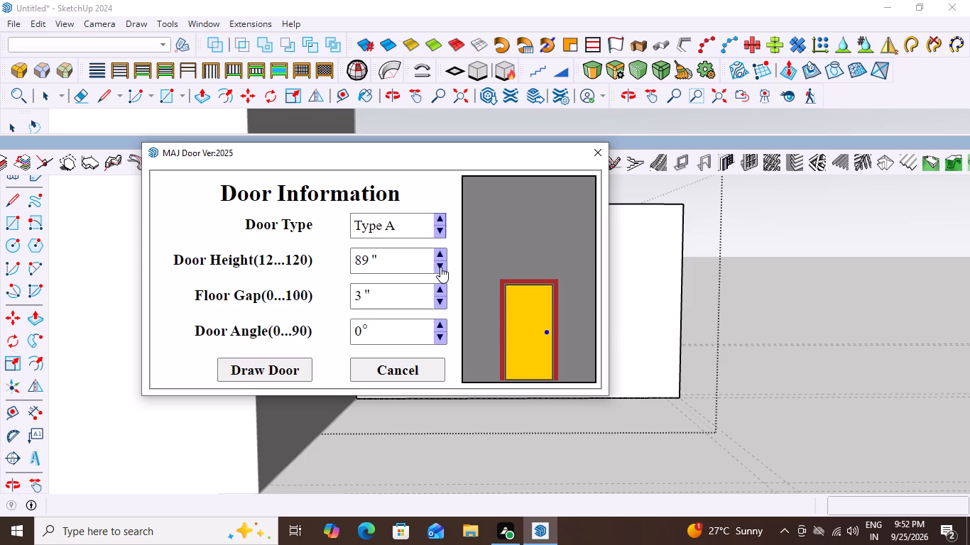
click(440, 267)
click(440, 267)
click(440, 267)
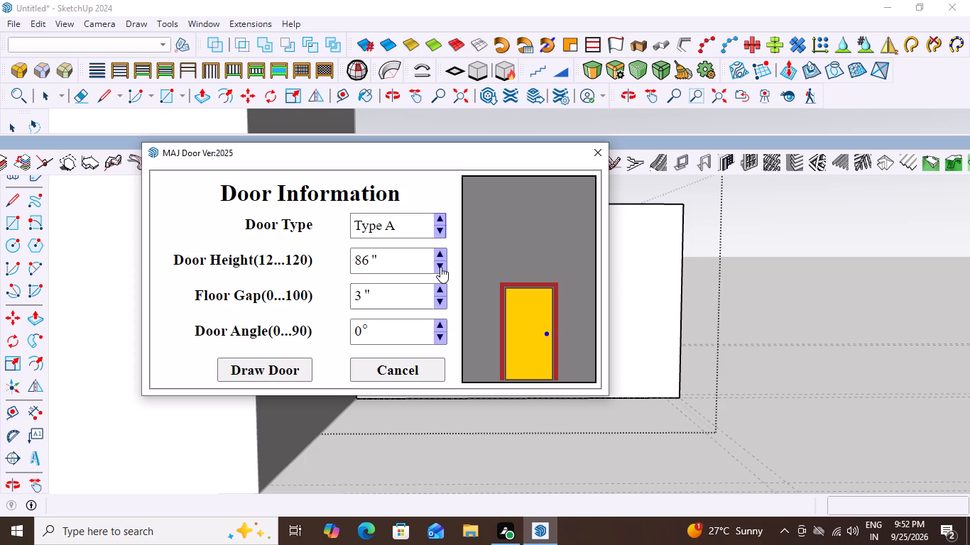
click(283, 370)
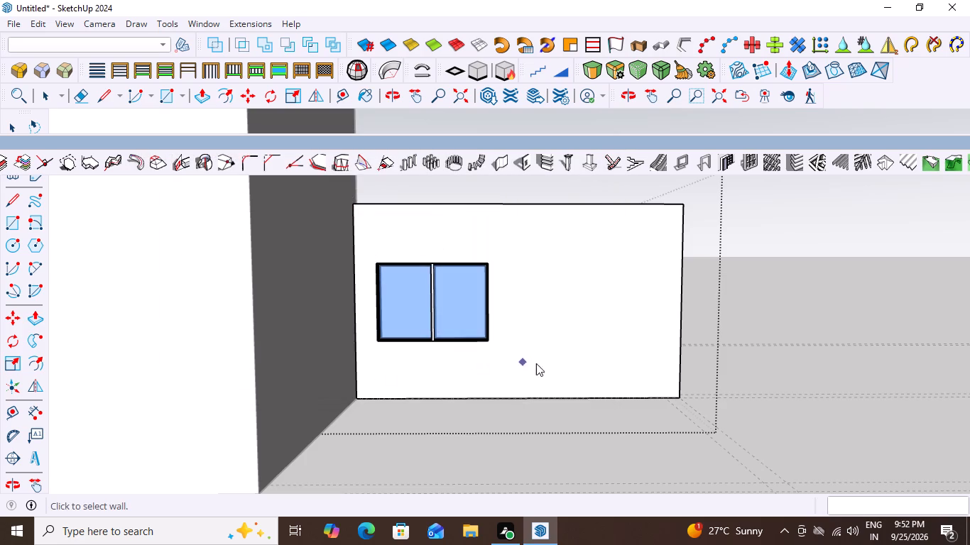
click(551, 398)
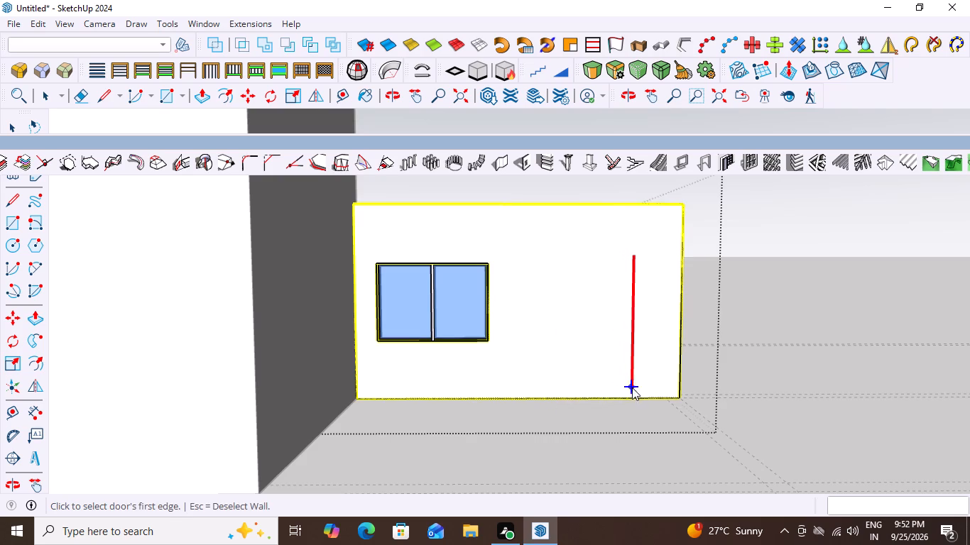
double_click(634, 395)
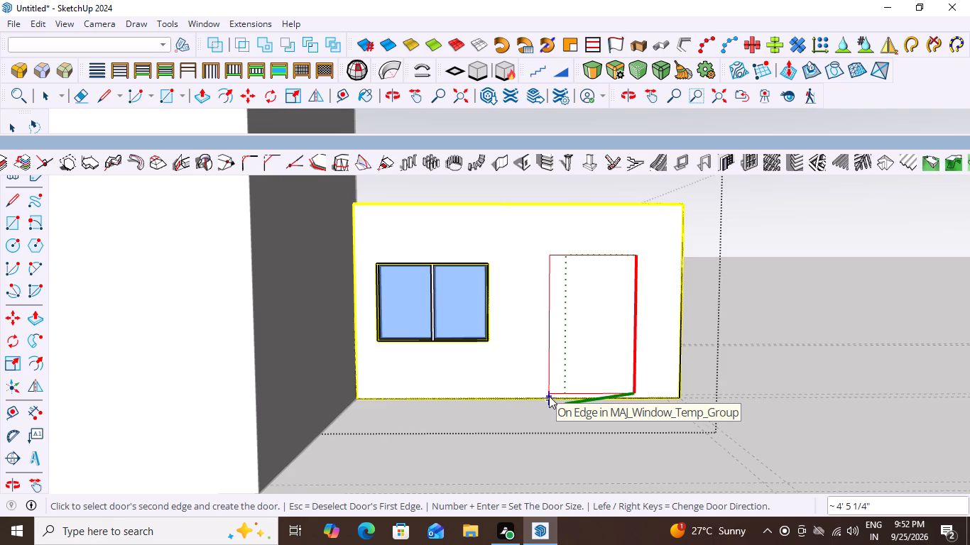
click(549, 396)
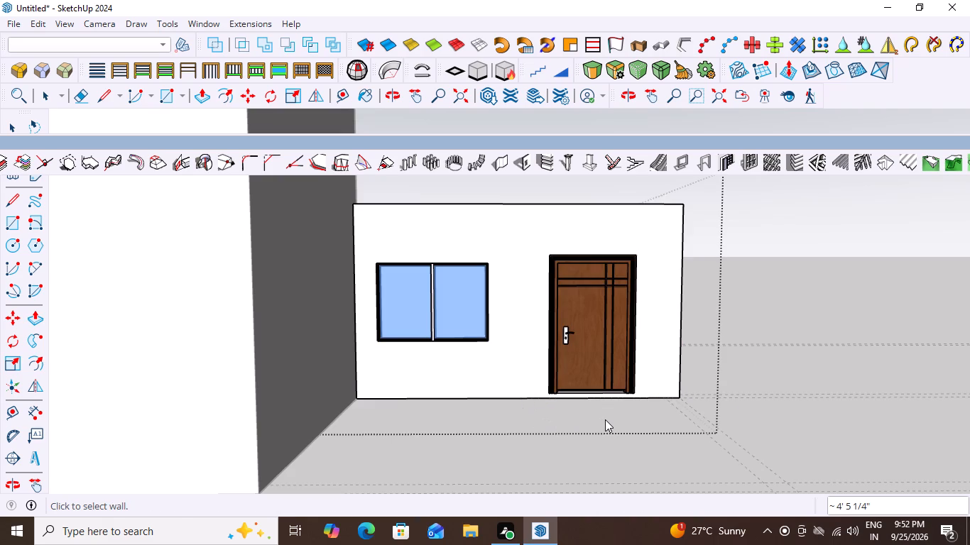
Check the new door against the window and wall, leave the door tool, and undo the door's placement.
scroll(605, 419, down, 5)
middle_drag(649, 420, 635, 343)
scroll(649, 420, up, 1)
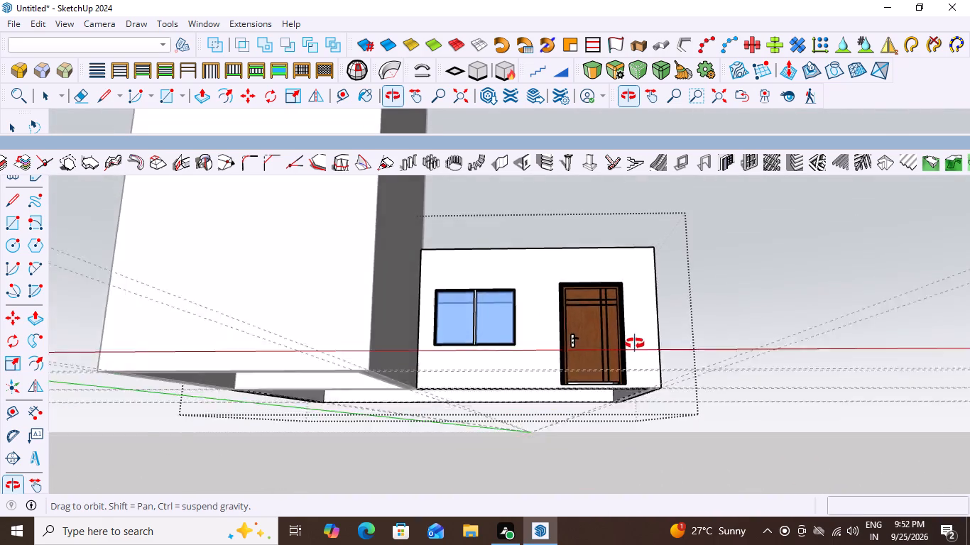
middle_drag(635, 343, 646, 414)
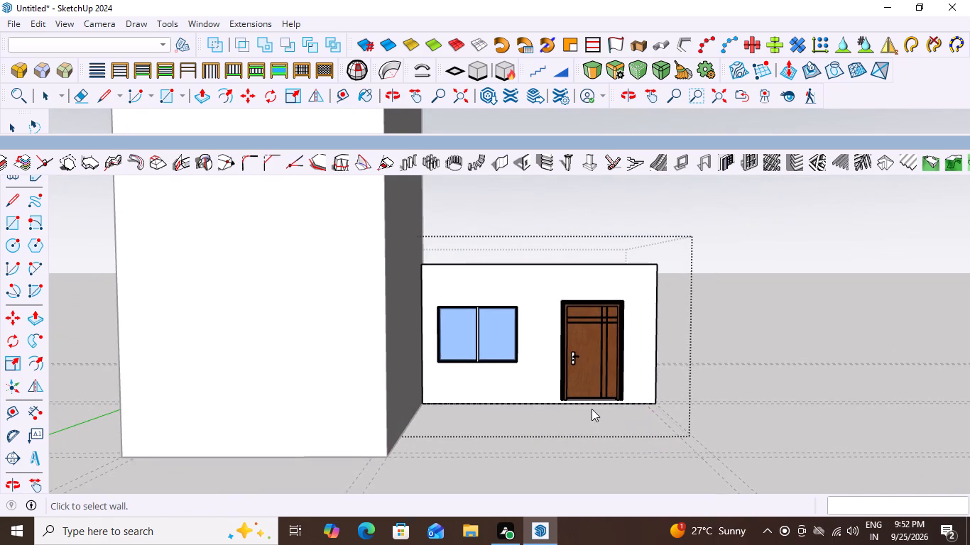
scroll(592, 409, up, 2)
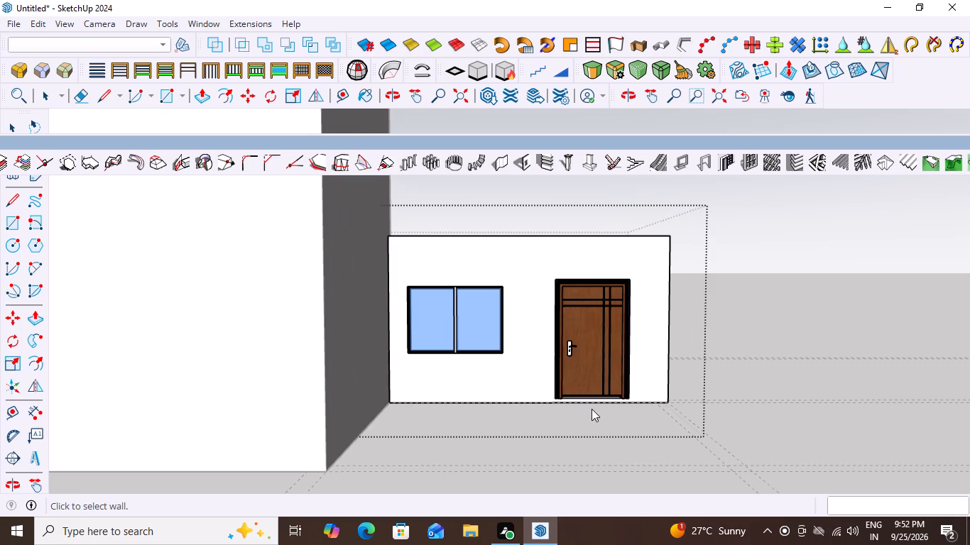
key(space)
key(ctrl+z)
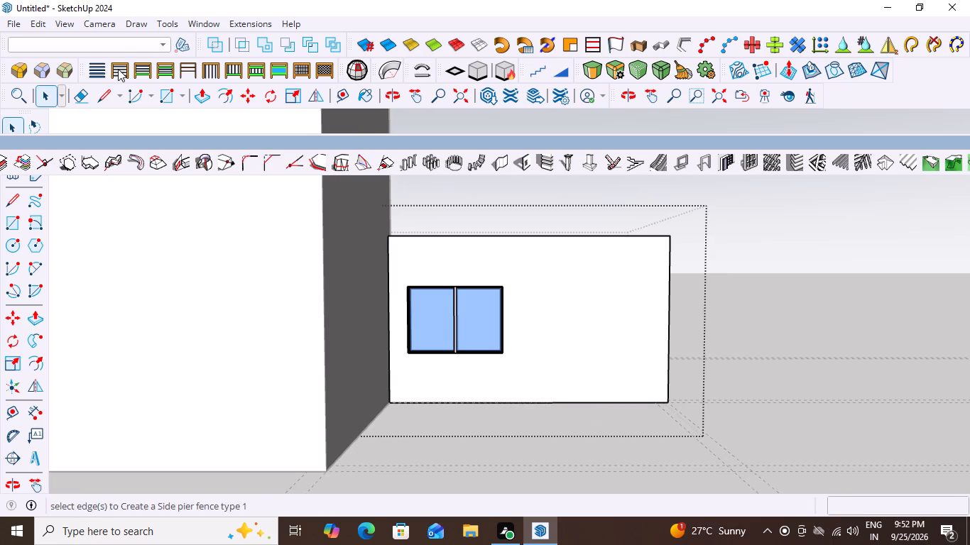
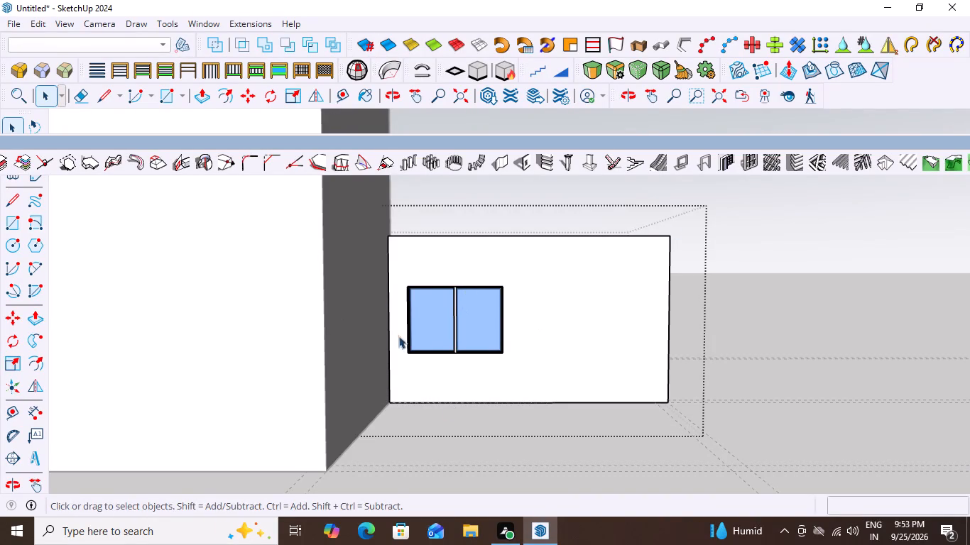
Examine the bay wall's window and the blank stretch beside it from several distances.
scroll(396, 341, down, 4)
middle_drag(468, 356, 487, 381)
scroll(547, 351, up, 3)
scroll(448, 315, down, 7)
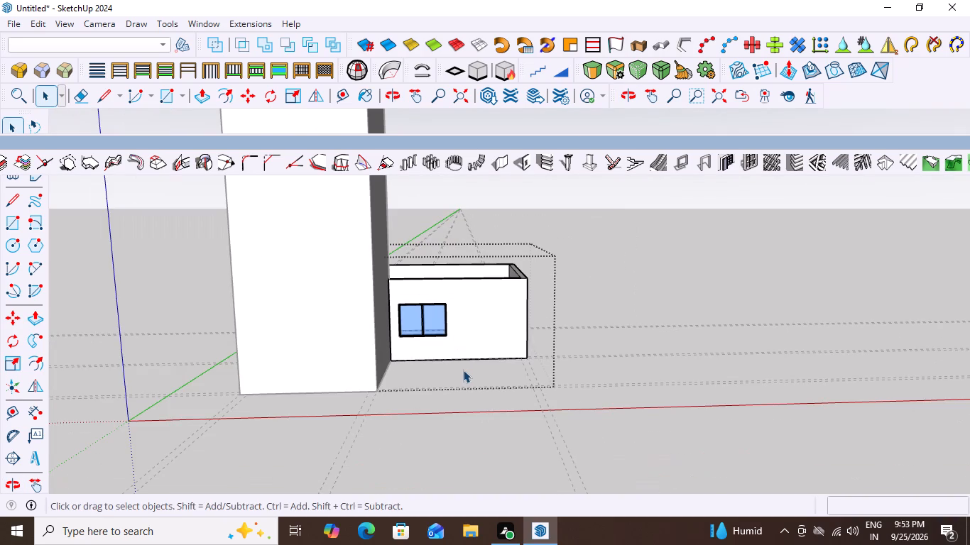
middle_click(481, 376)
scroll(418, 331, up, 5)
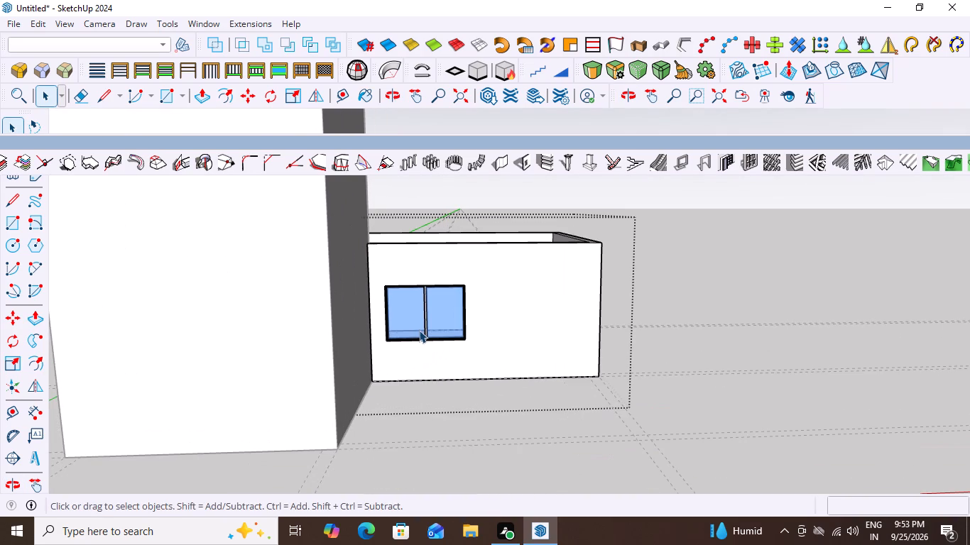
scroll(556, 321, up, 2)
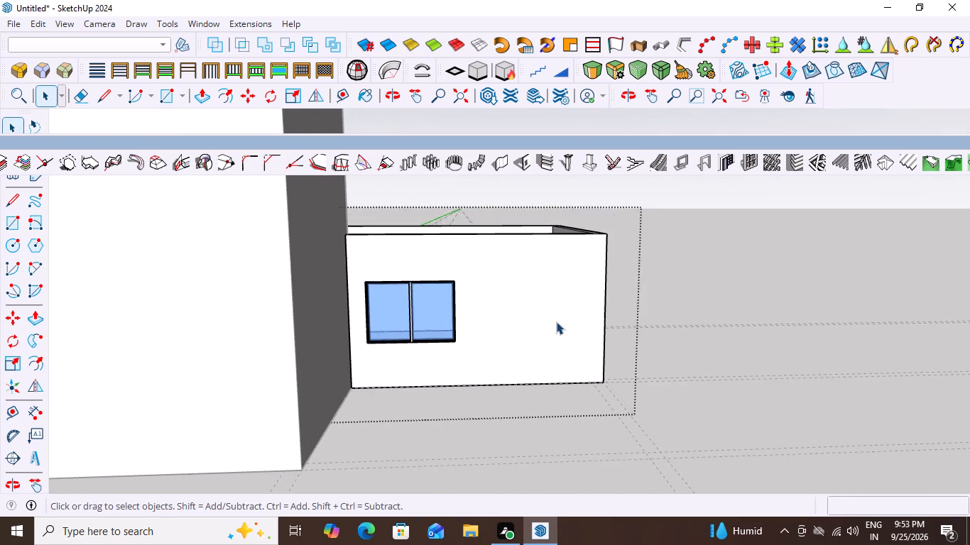
scroll(556, 321, up, 2)
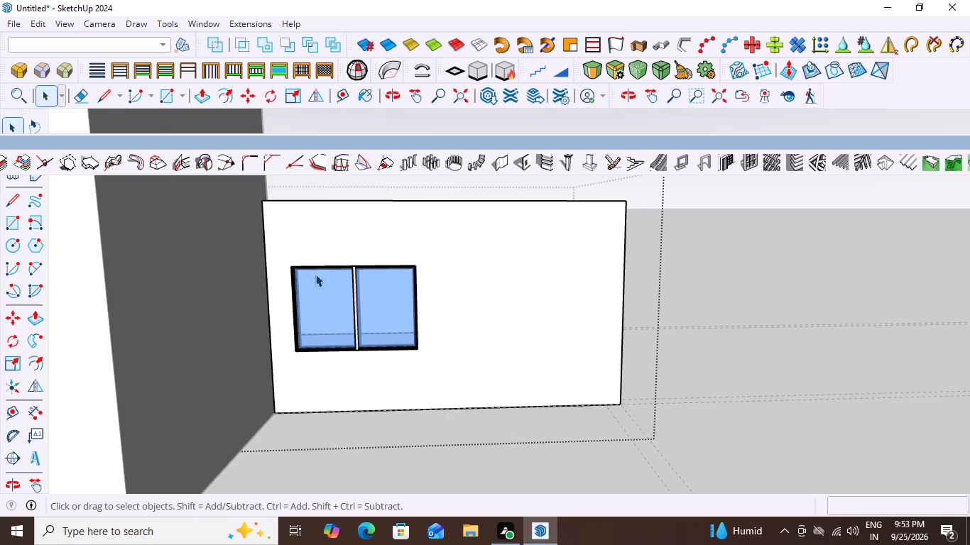
scroll(354, 300, down, 2)
scroll(428, 305, up, 3)
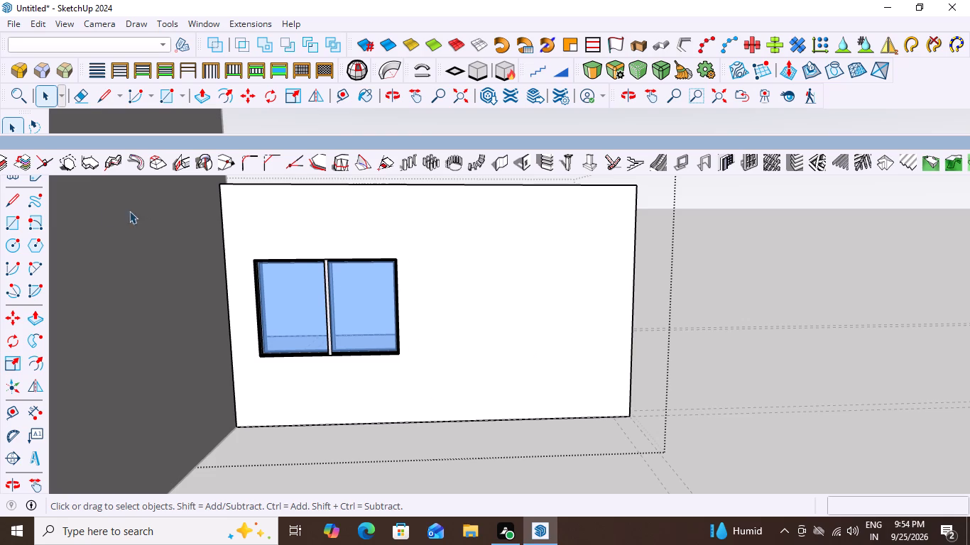
Add a MajDoor Type A door to the bay wall beside the window: 82" high, 3" floor gap, 0° angle, about 3' 7" wide.
click(258, 22)
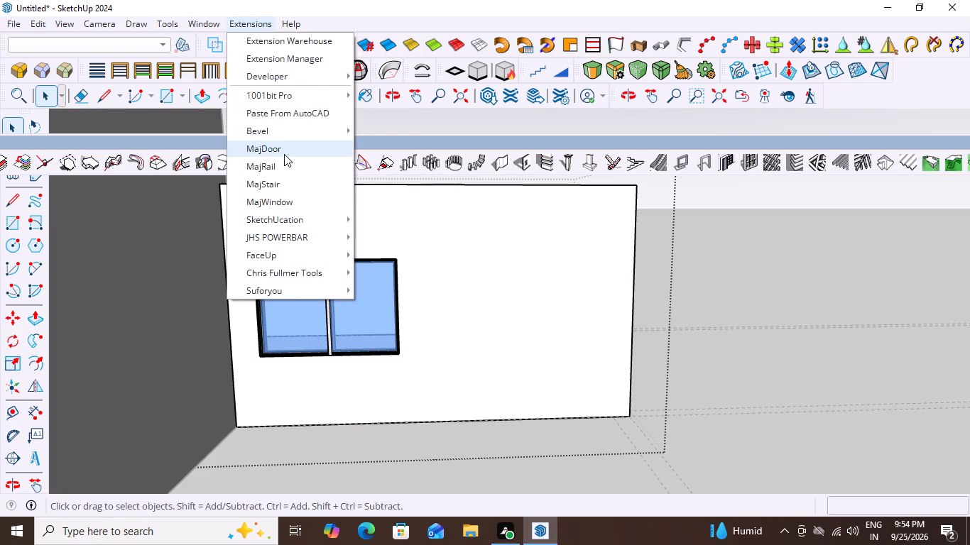
click(296, 147)
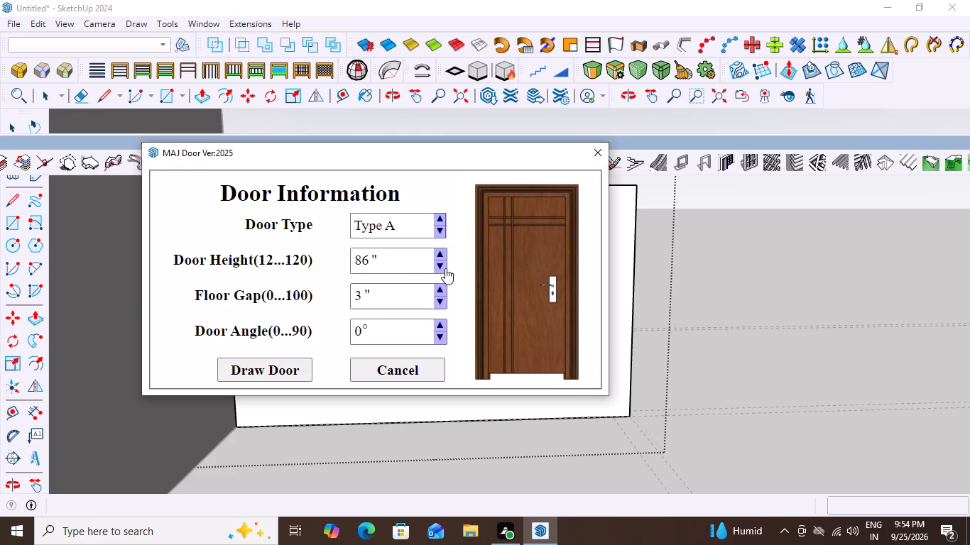
click(441, 265)
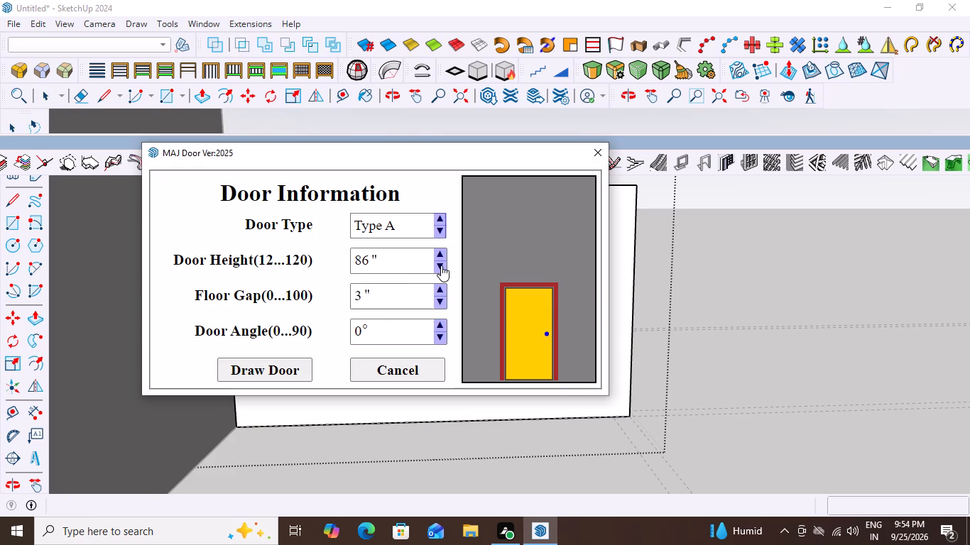
click(441, 265)
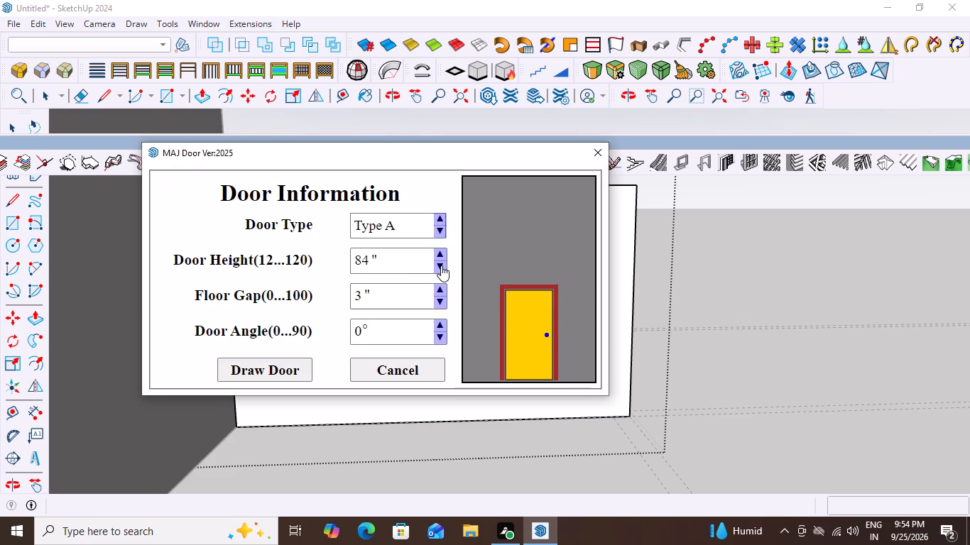
click(441, 265)
click(441, 265)
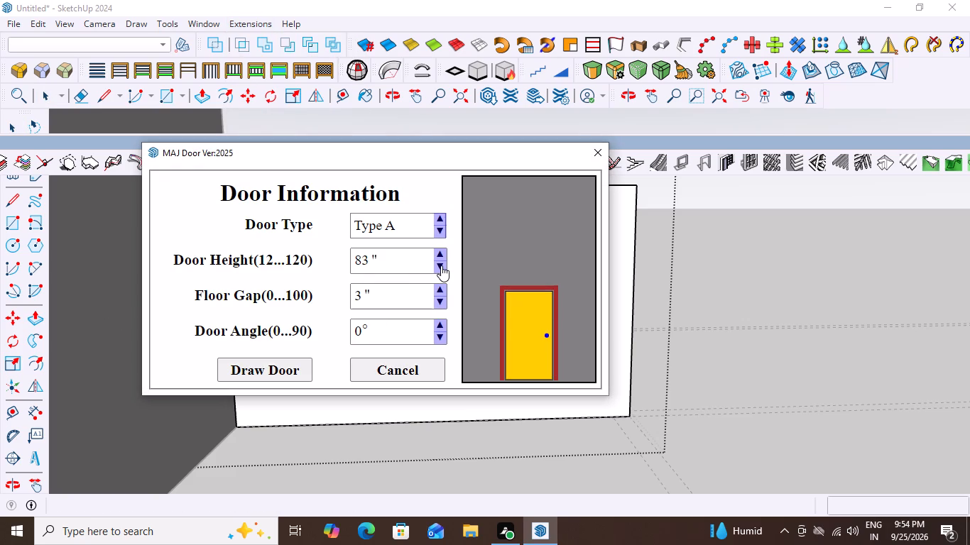
click(259, 367)
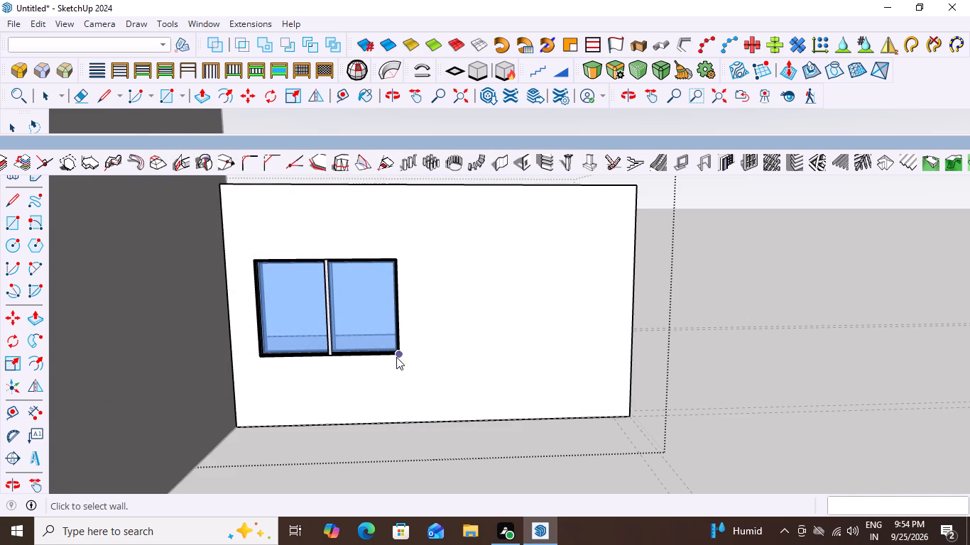
click(464, 419)
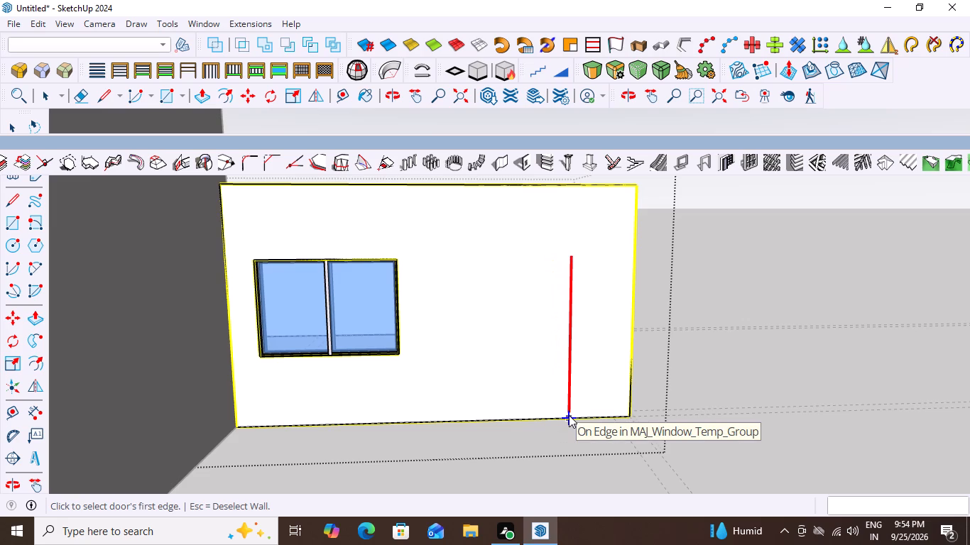
double_click(569, 415)
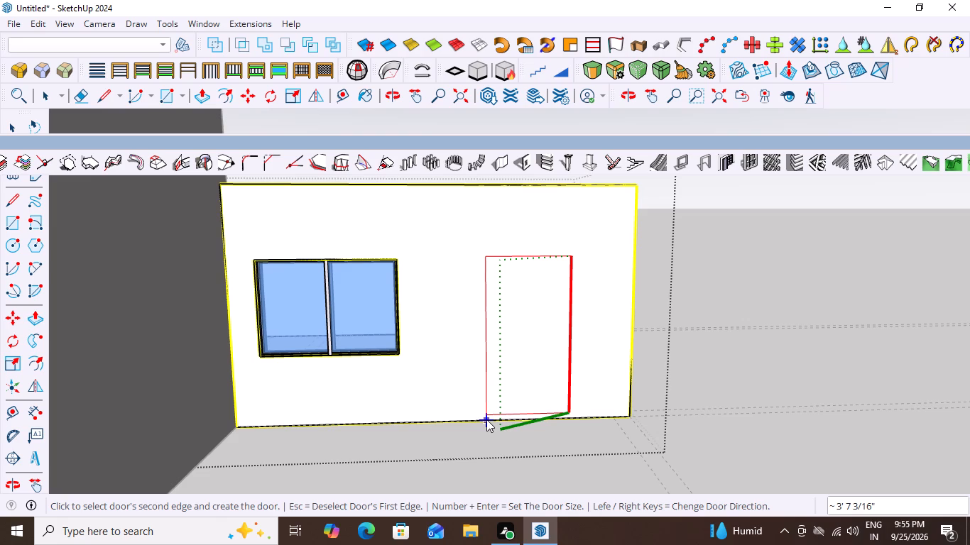
click(486, 419)
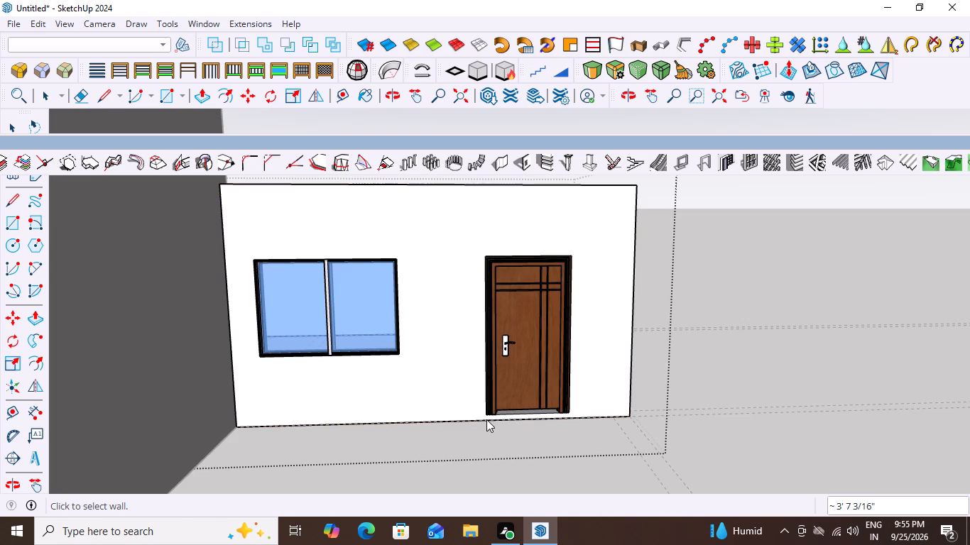
Check the placed door against the window, leave the door tool, and close the wall group.
scroll(523, 433, down, 3)
middle_drag(566, 443, 566, 439)
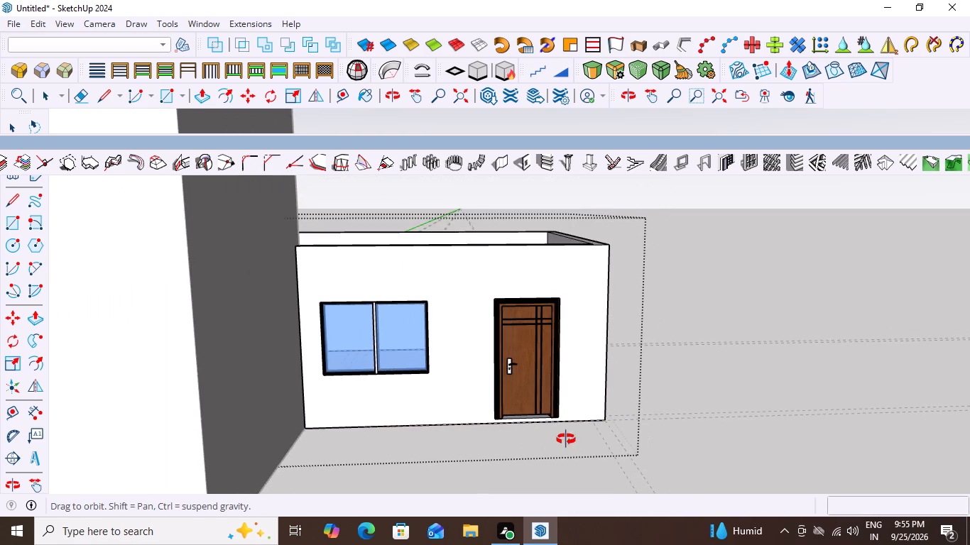
middle_drag(566, 439, 557, 422)
scroll(489, 415, up, 3)
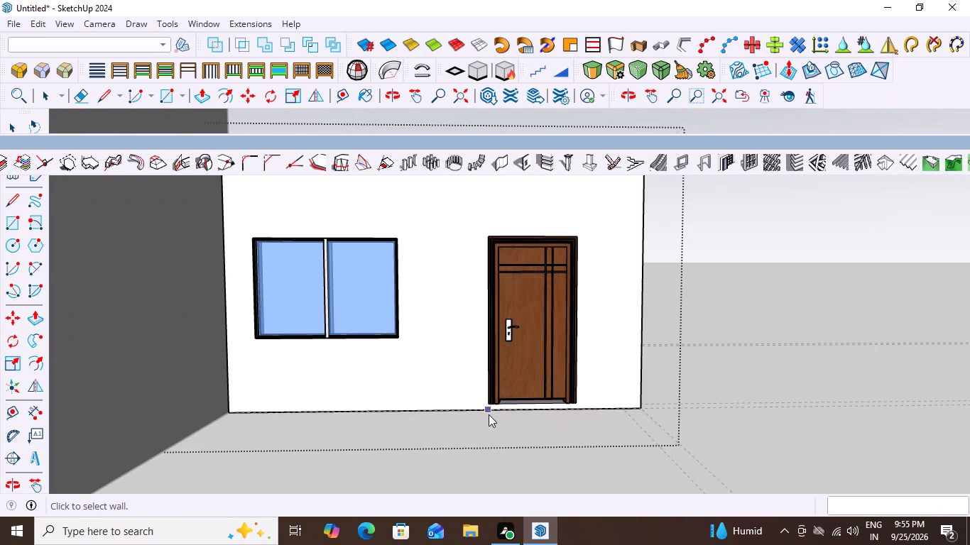
scroll(540, 419, up, 2)
scroll(540, 419, down, 7)
key(space)
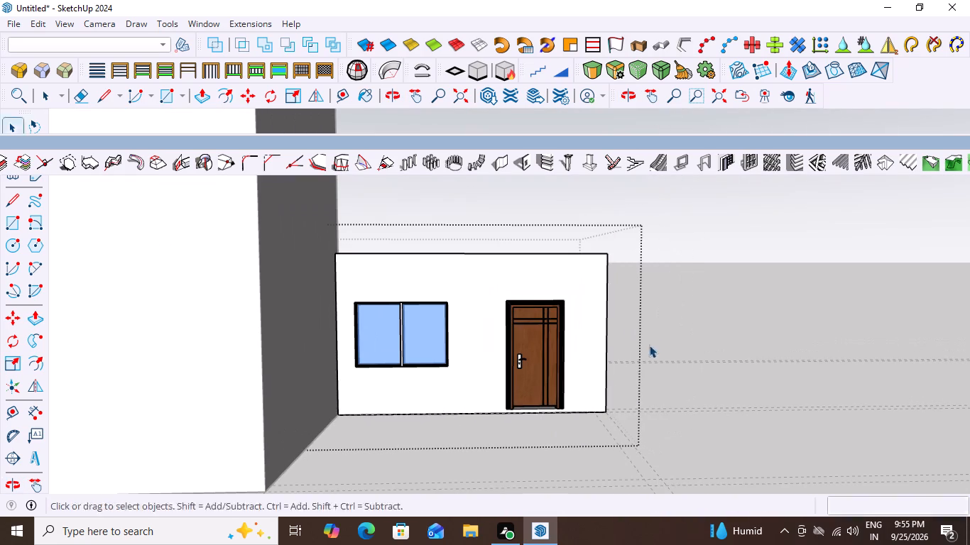
click(675, 333)
Examine the door, its floor gap and the window from the front, the side, above and close up.
middle_drag(420, 425, 300, 450)
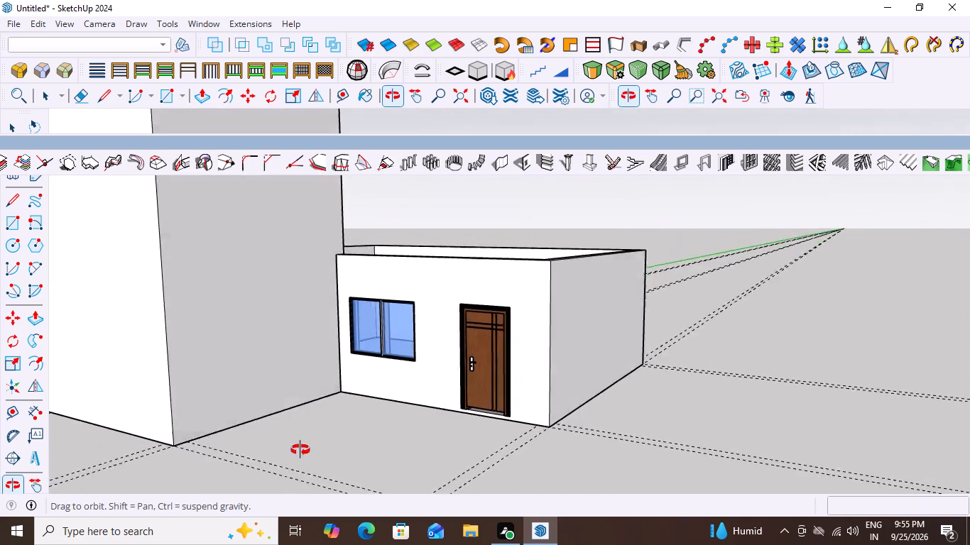
middle_drag(300, 450, 400, 452)
scroll(429, 416, up, 2)
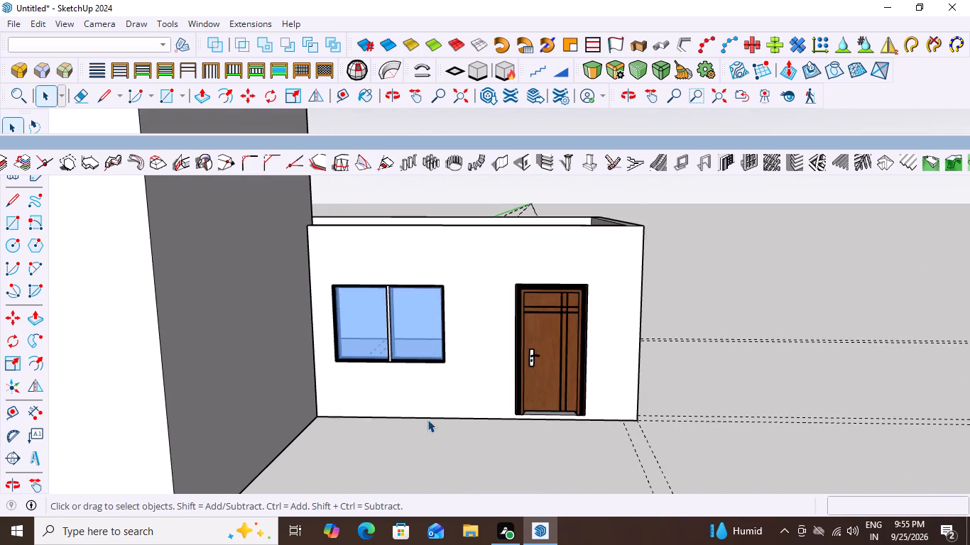
scroll(425, 422, up, 2)
scroll(423, 404, down, 9)
middle_drag(506, 420, 516, 417)
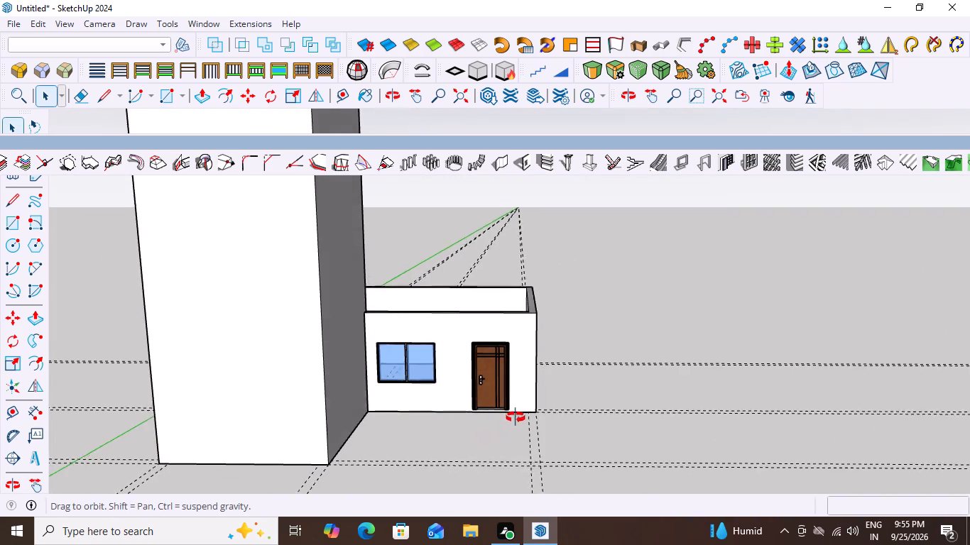
middle_drag(516, 417, 521, 390)
scroll(454, 404, up, 6)
scroll(455, 408, down, 2)
middle_drag(474, 415, 476, 421)
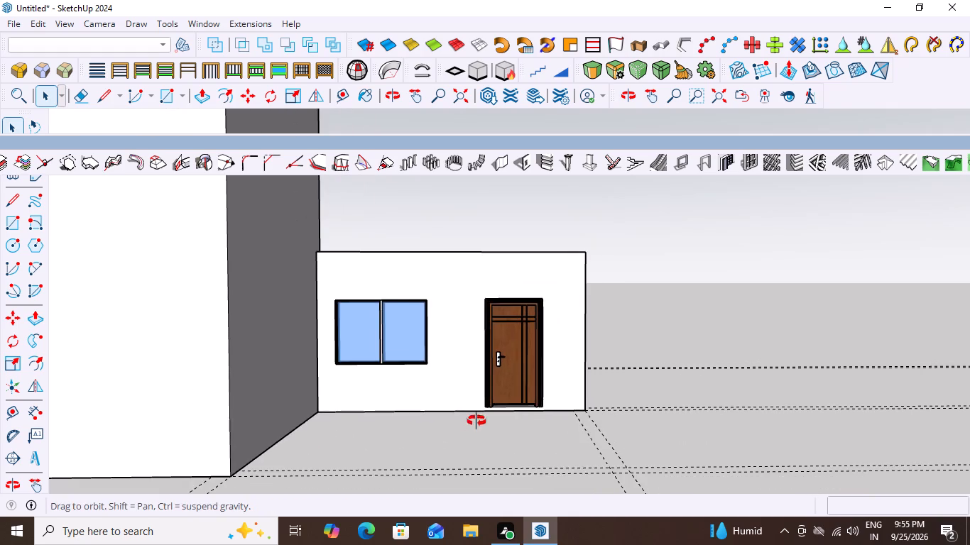
middle_drag(476, 421, 480, 463)
scroll(499, 423, up, 3)
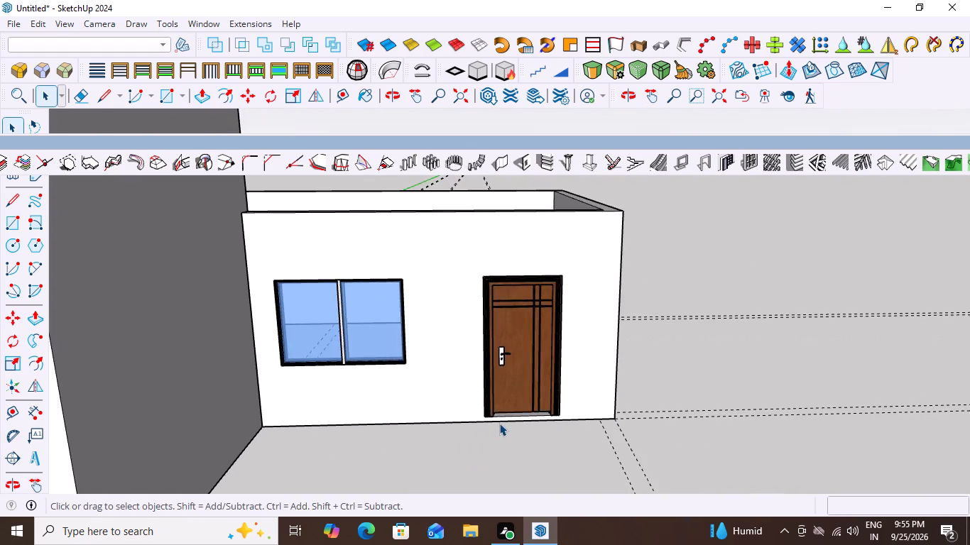
scroll(499, 423, up, 15)
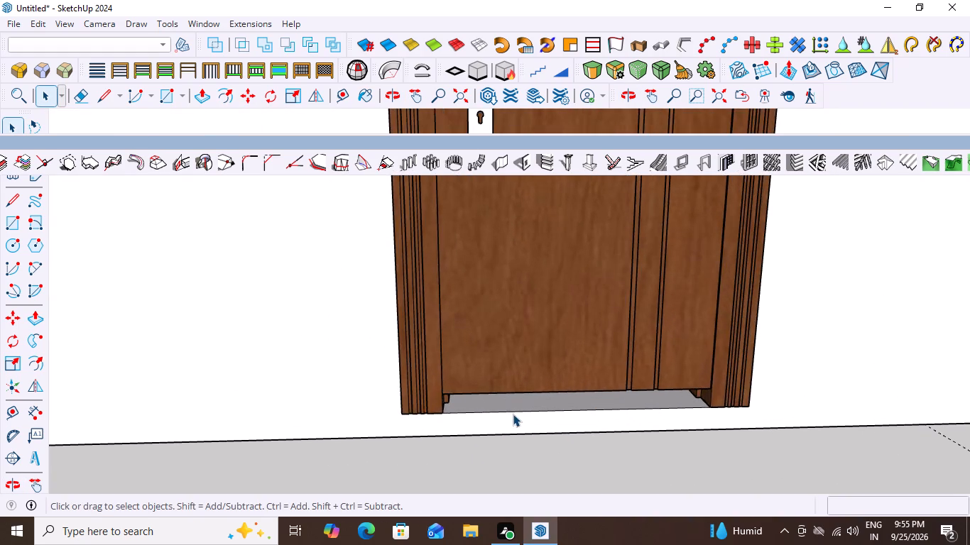
scroll(513, 414, down, 16)
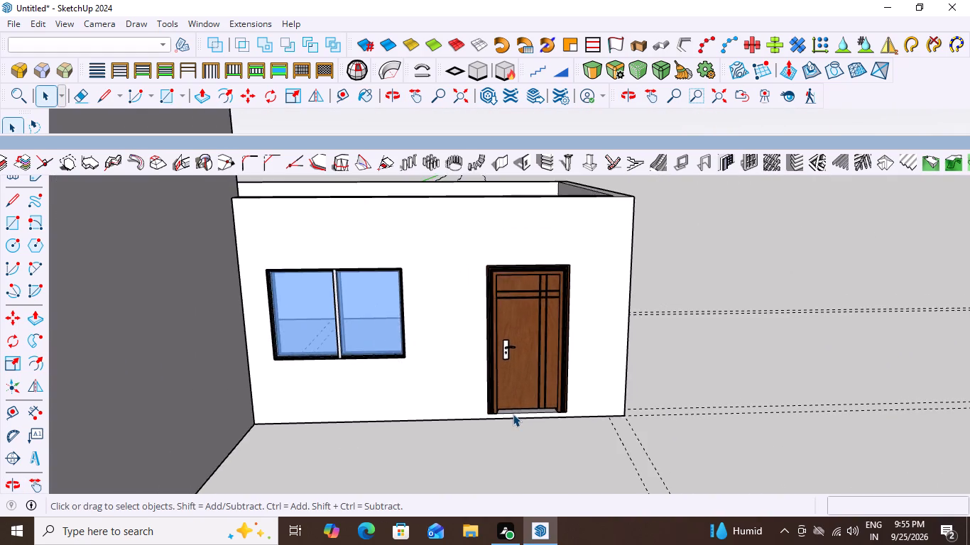
scroll(513, 414, down, 3)
middle_drag(523, 417, 186, 381)
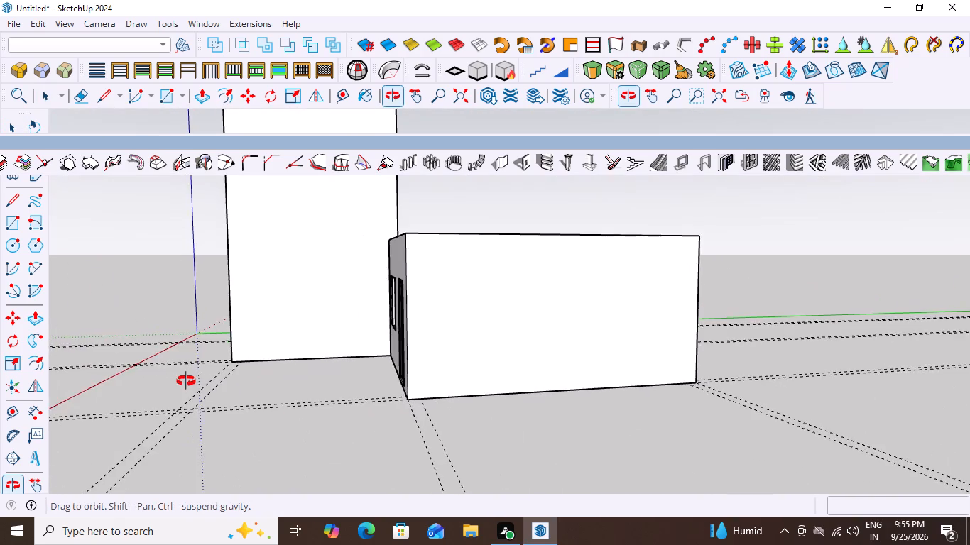
middle_drag(186, 381, 532, 385)
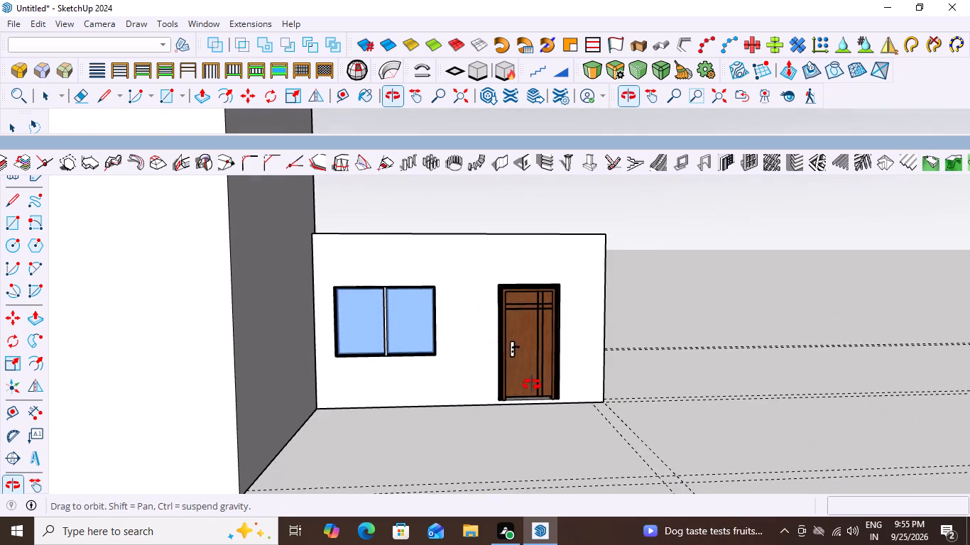
middle_drag(532, 385, 537, 412)
scroll(409, 410, up, 2)
scroll(409, 410, down, 5)
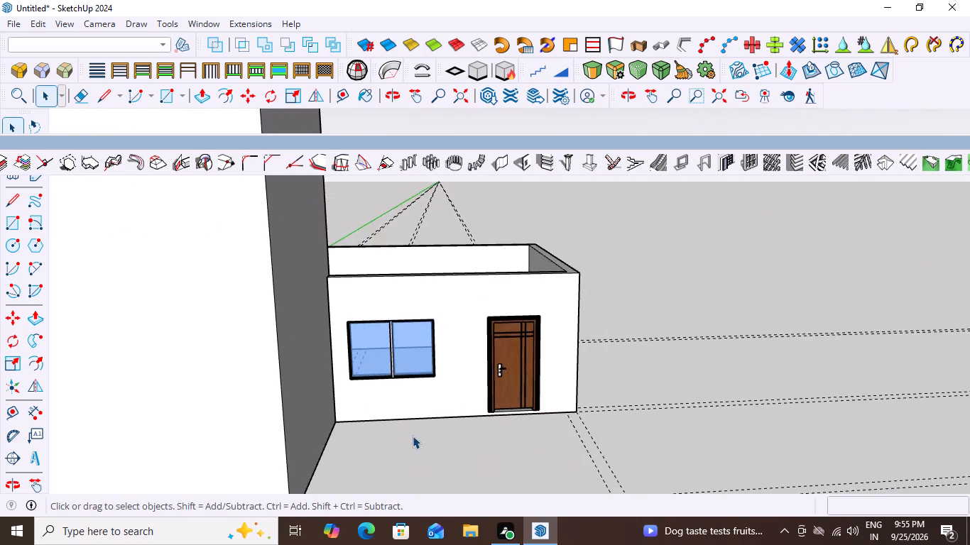
middle_drag(443, 441, 440, 413)
scroll(469, 390, up, 3)
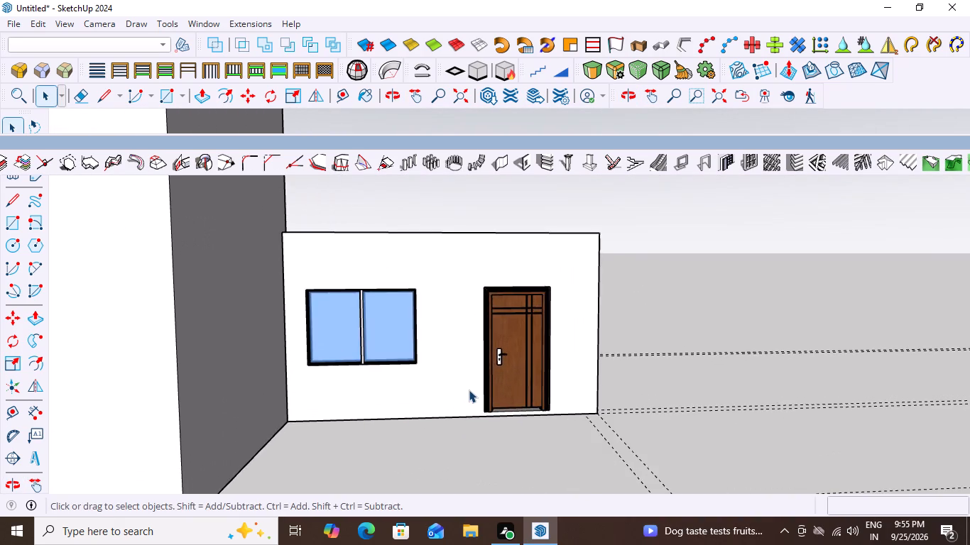
scroll(469, 390, up, 2)
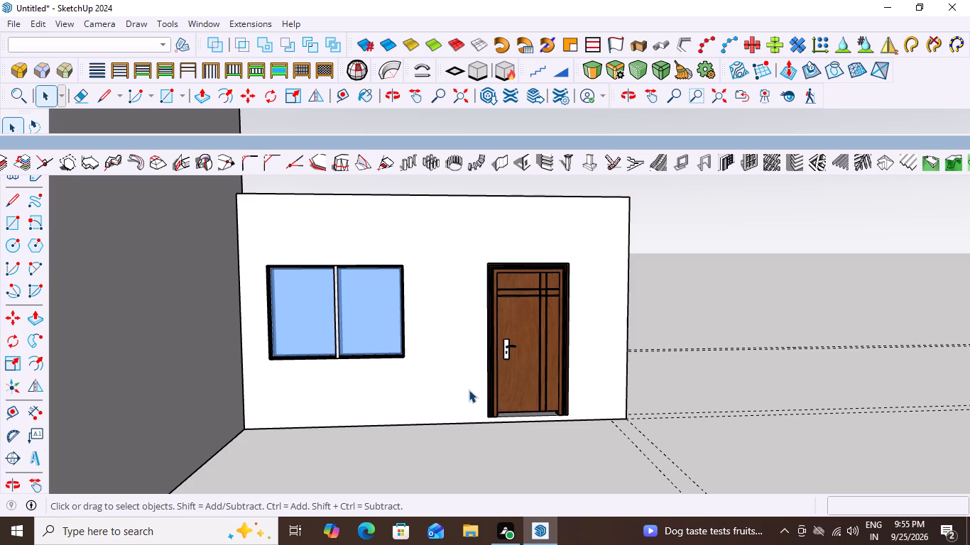
Open the bay wall's group for editing and inspect the window and door from near and far.
triple_click(427, 341)
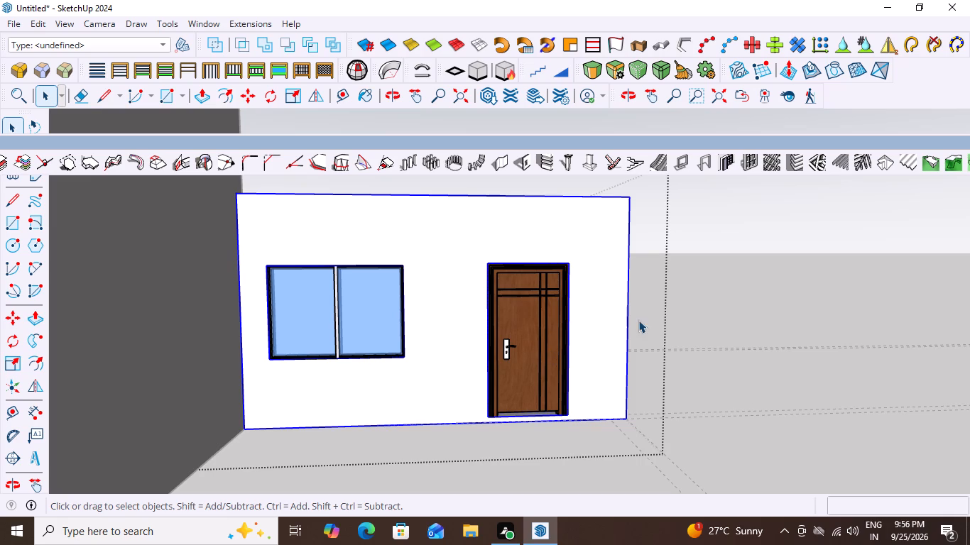
scroll(518, 382, down, 3)
scroll(474, 316, up, 3)
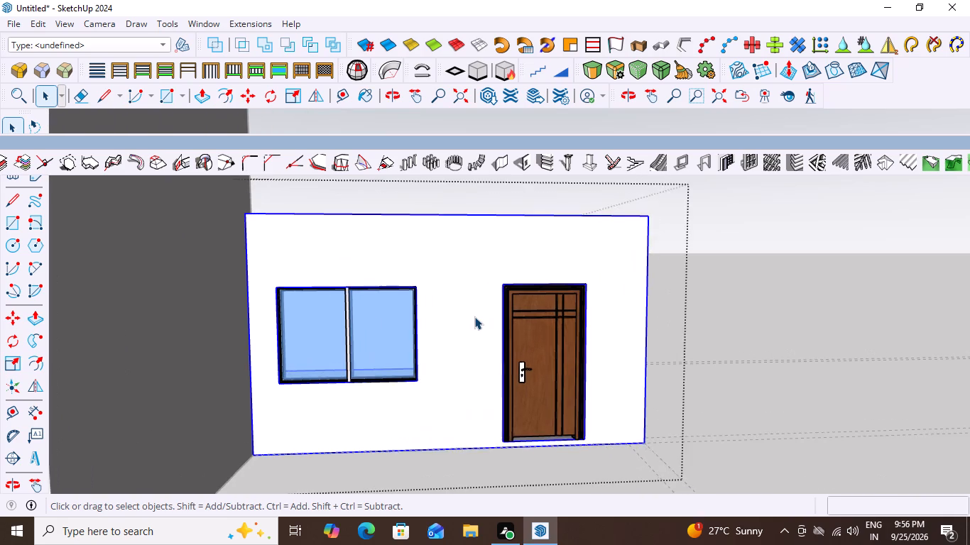
scroll(508, 313, up, 1)
scroll(565, 314, up, 4)
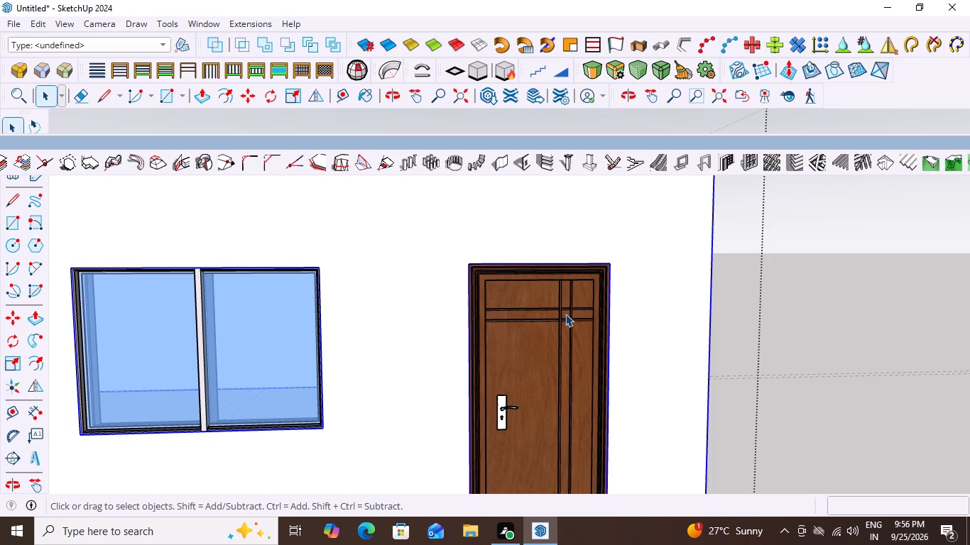
scroll(565, 314, down, 8)
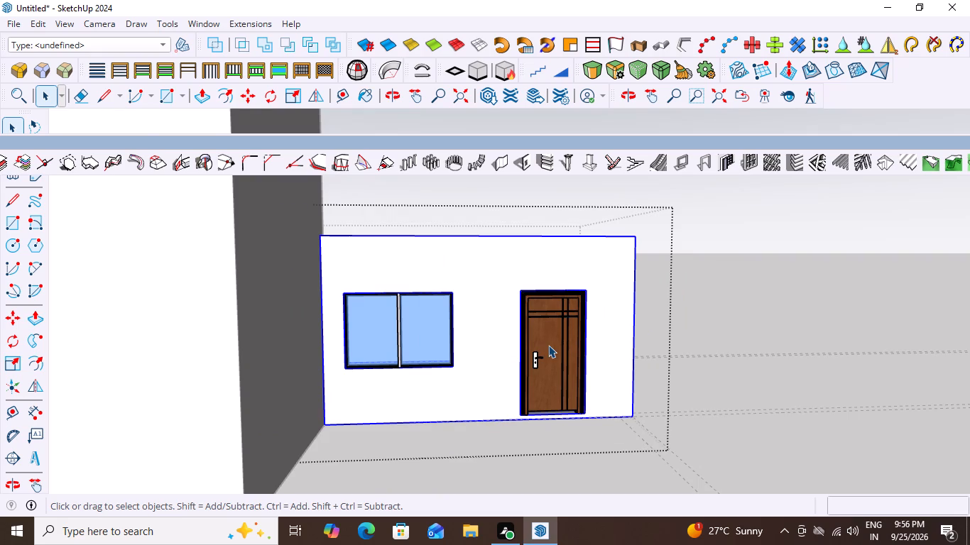
scroll(548, 345, up, 2)
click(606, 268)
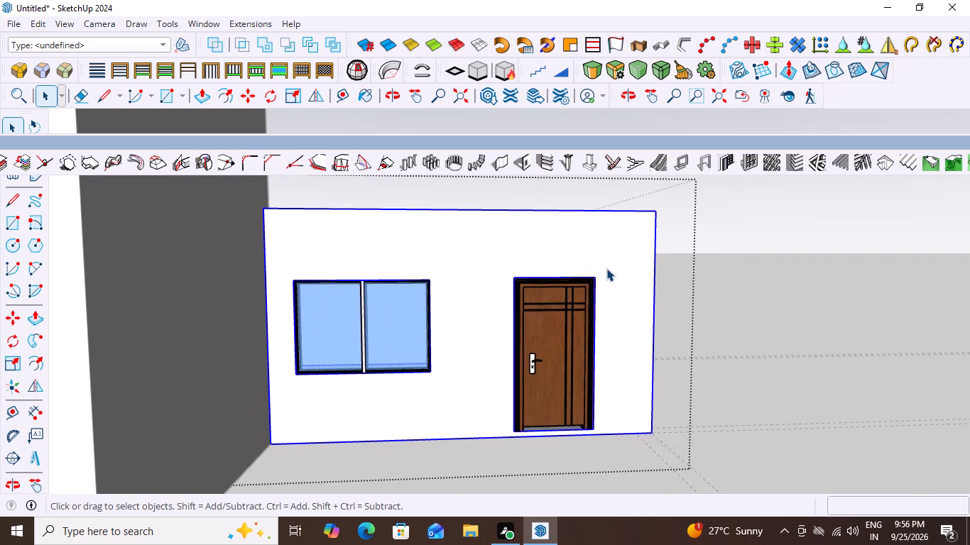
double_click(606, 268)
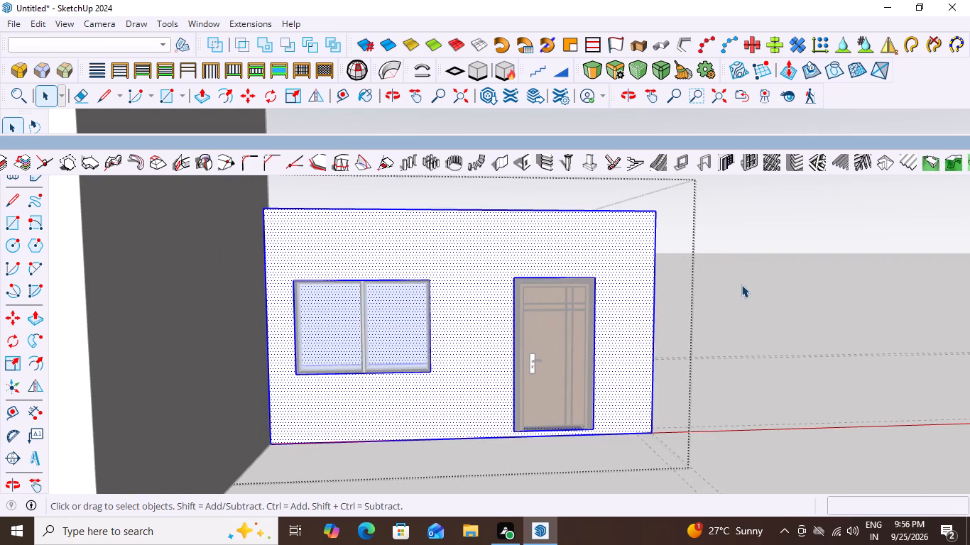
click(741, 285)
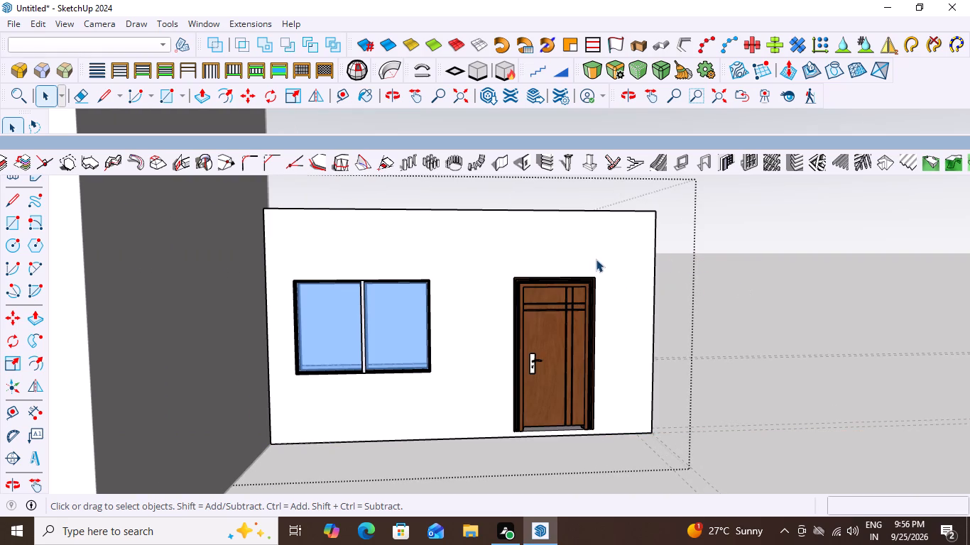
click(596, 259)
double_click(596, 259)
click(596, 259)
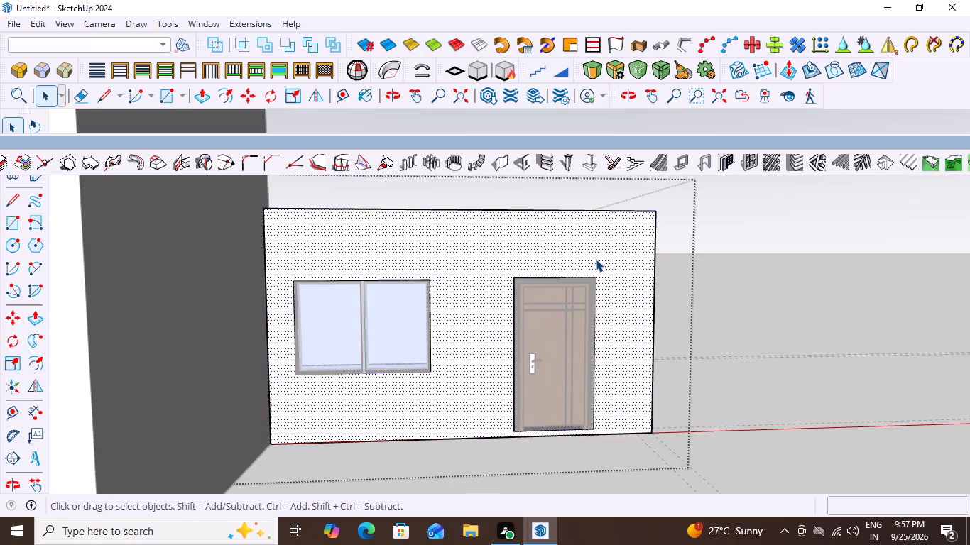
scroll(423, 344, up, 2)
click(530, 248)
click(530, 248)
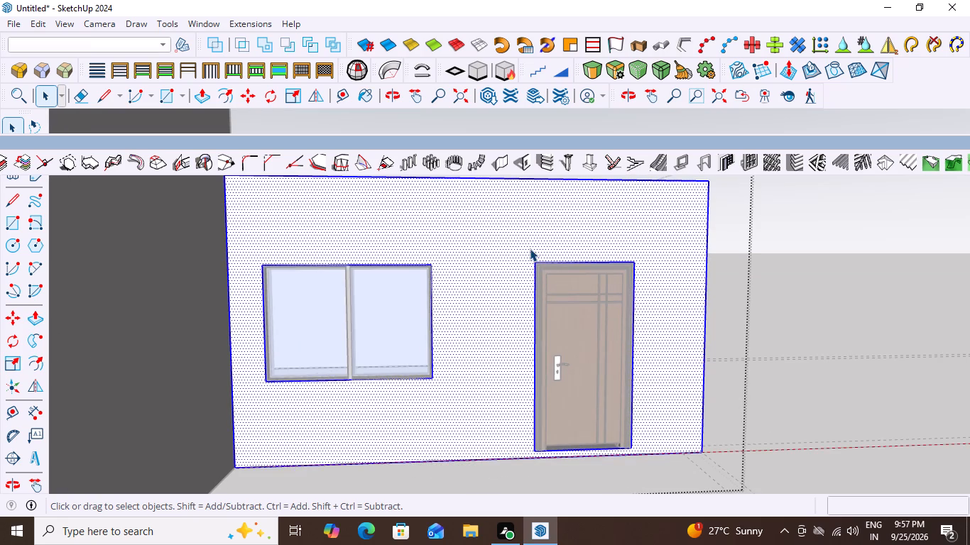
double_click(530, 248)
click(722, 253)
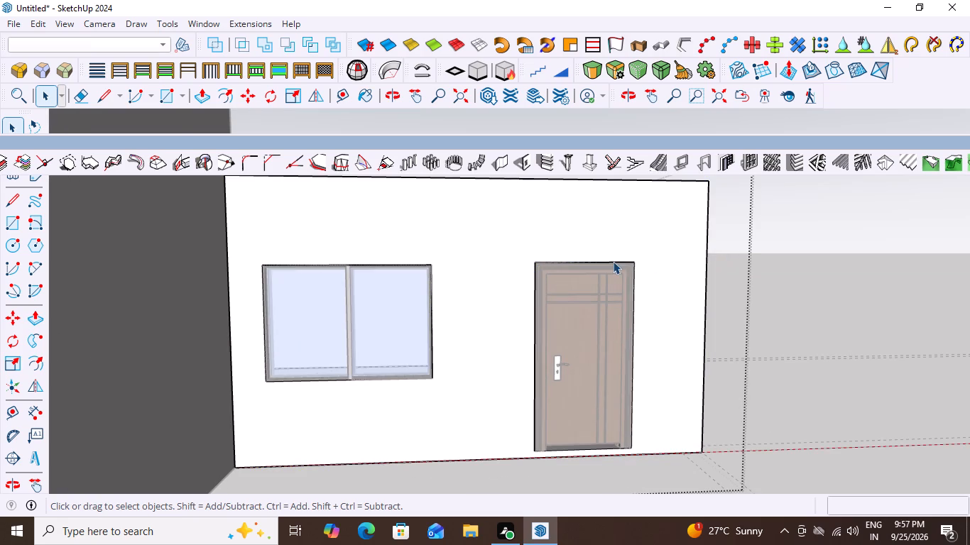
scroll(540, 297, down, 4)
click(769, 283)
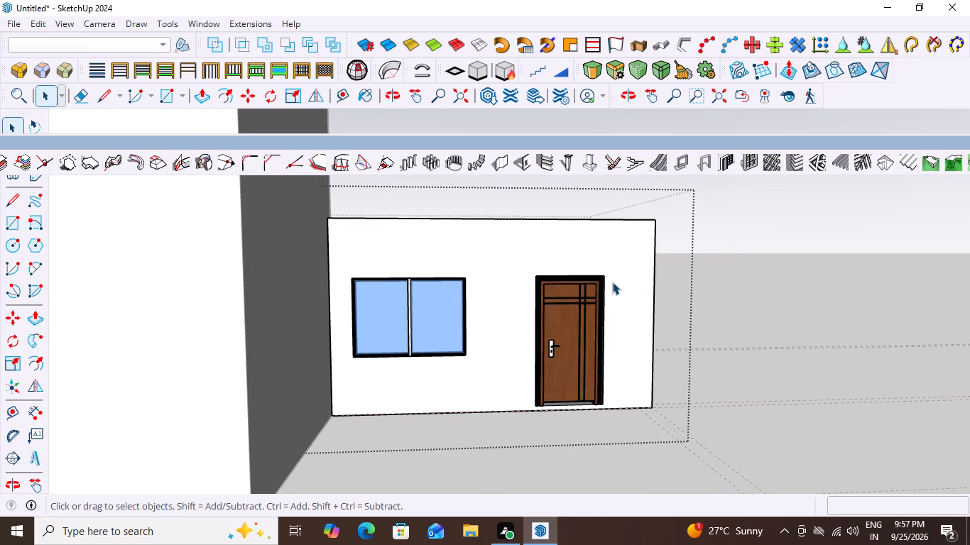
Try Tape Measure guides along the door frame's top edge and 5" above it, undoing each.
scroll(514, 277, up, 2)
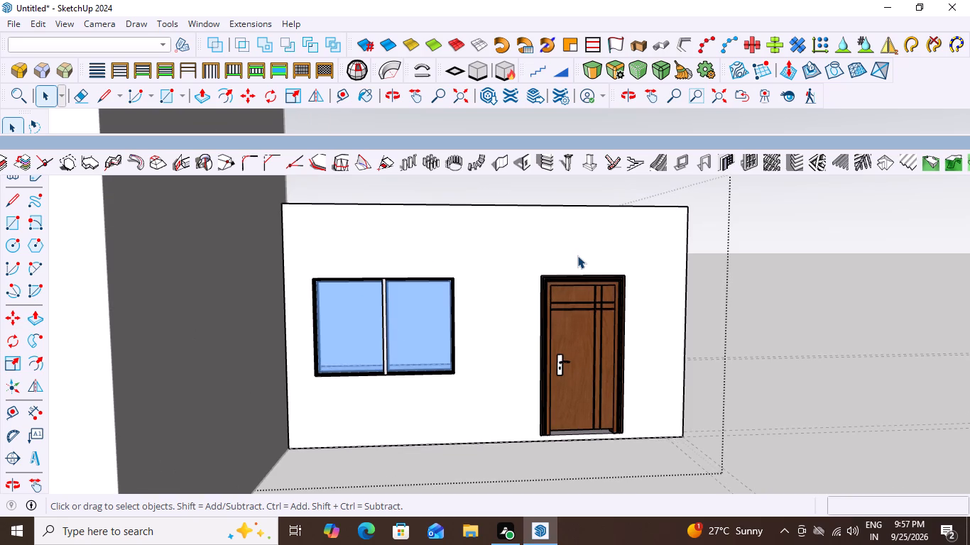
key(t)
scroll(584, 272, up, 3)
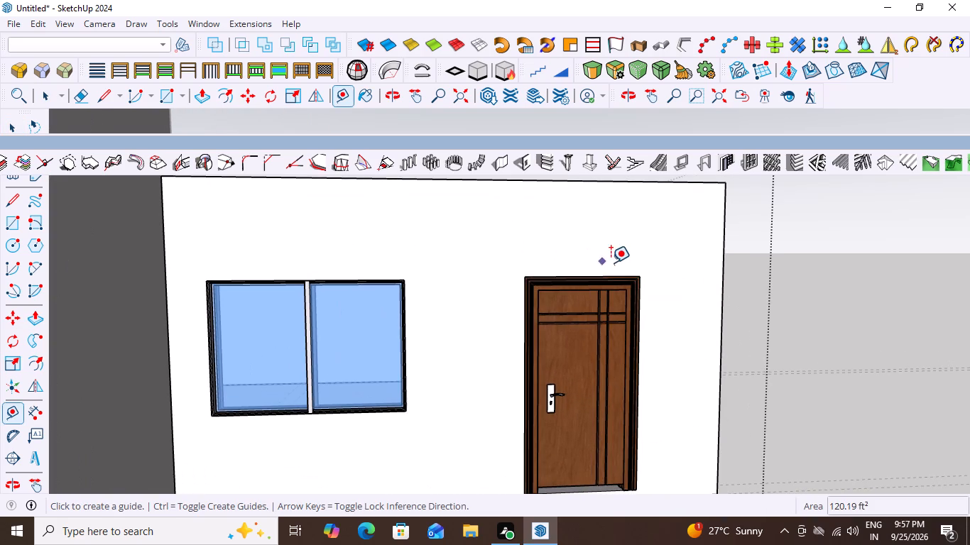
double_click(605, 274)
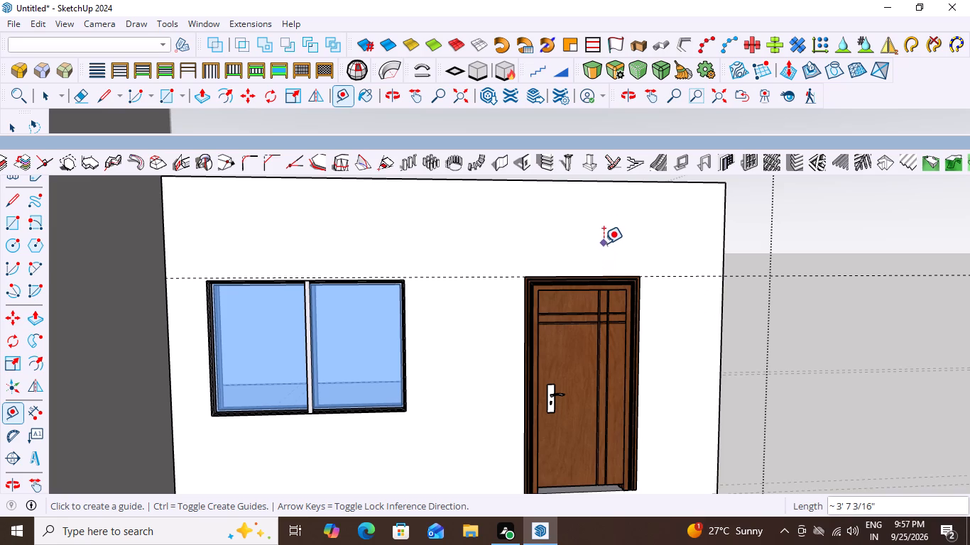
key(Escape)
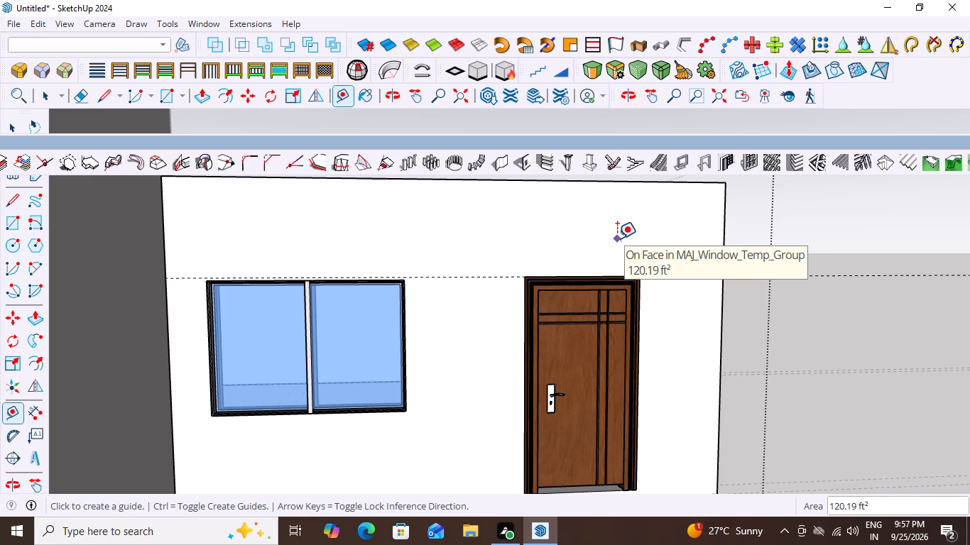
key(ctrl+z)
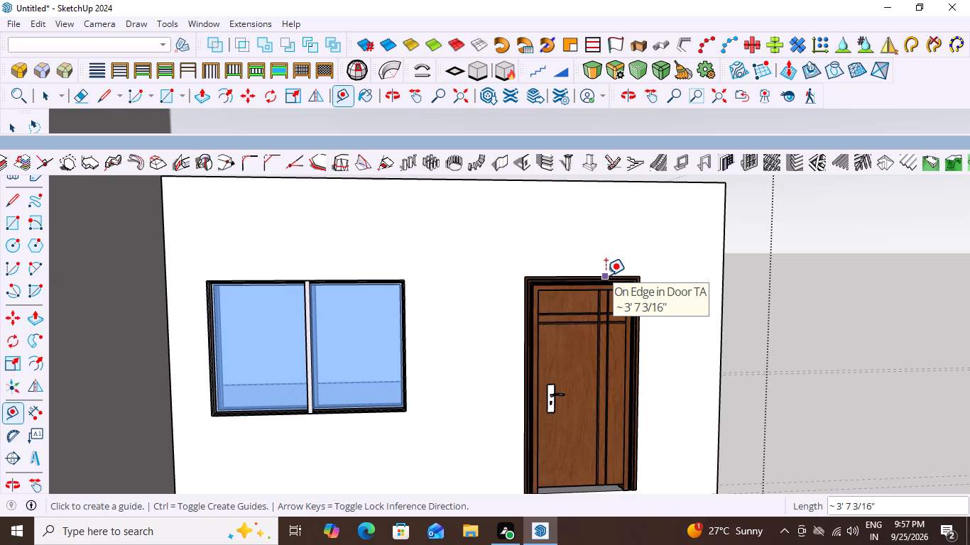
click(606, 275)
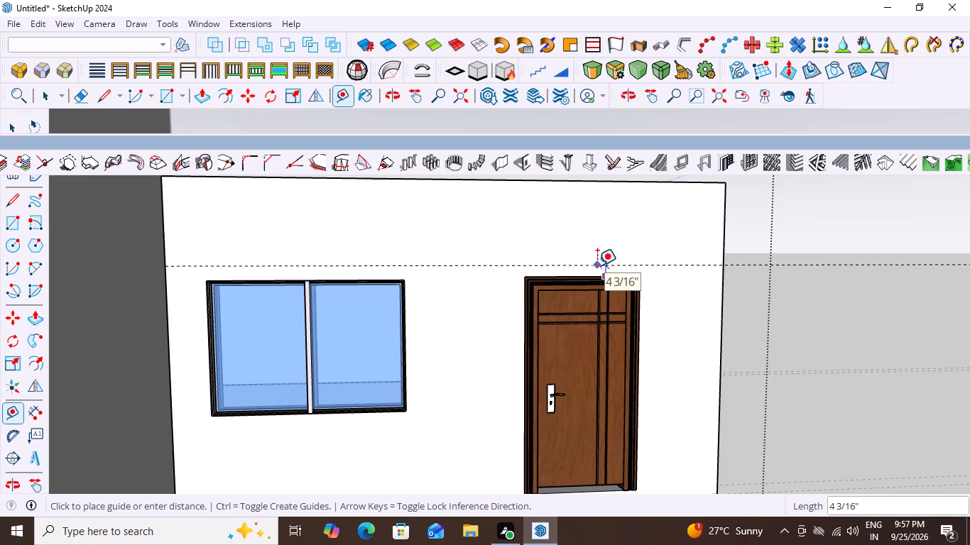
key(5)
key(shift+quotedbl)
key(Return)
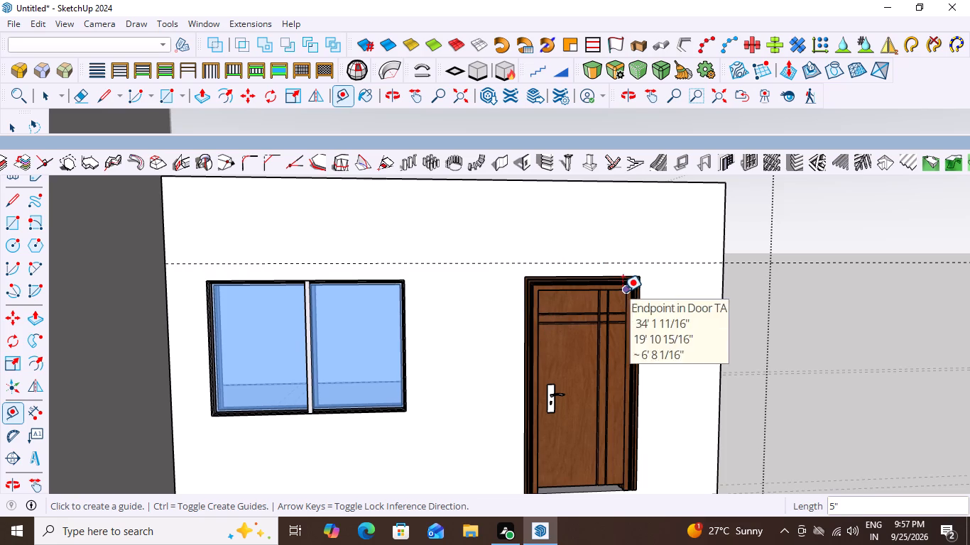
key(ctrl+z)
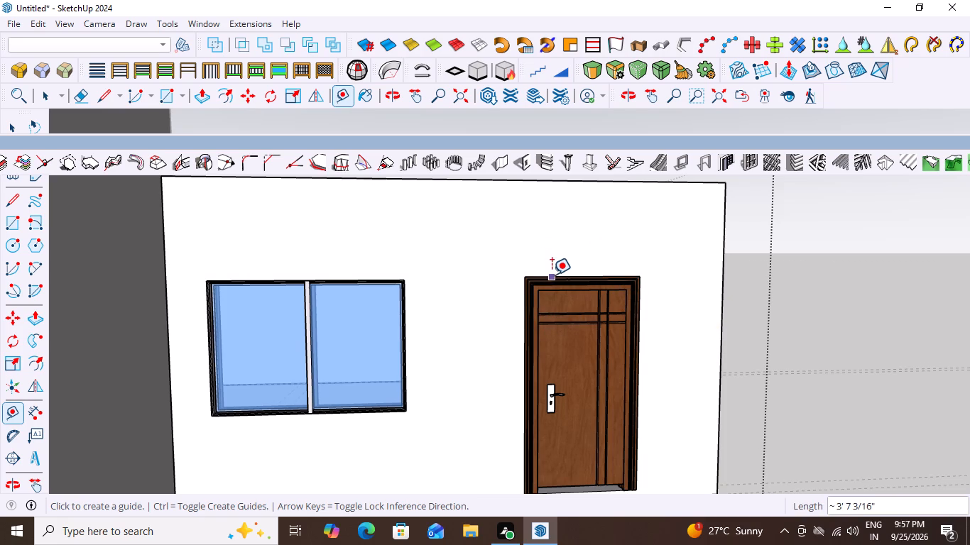
Place a horizontal guide 4" above the door frame's top edge.
click(552, 275)
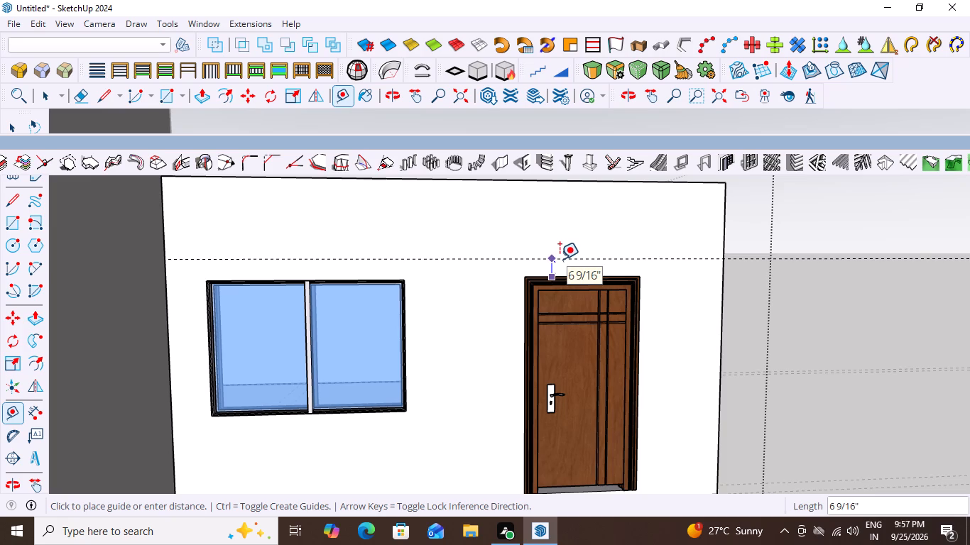
key(4)
key(shift+quotedbl)
key(Return)
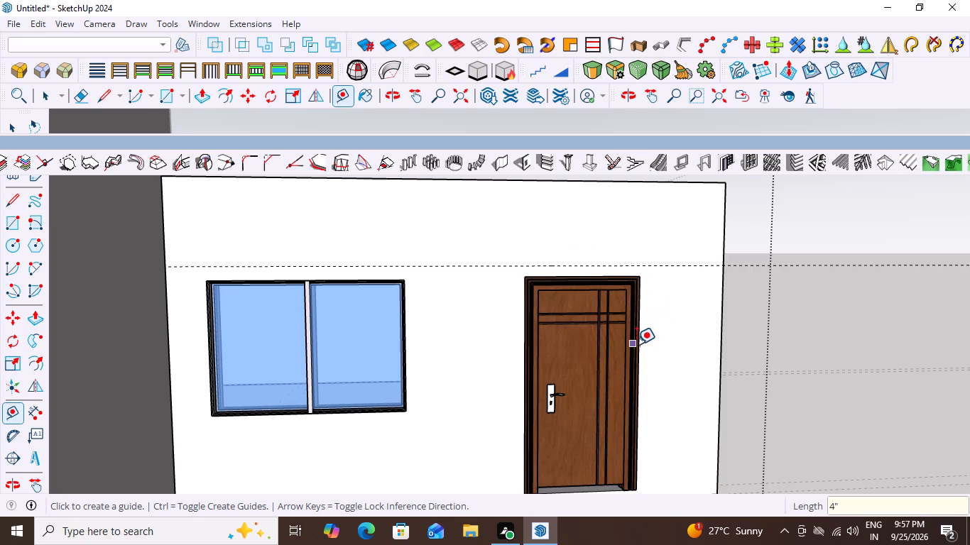
Place a vertical guide 4" outside the door frame's outer edge on the side away from the window.
scroll(915, 503, down, 3)
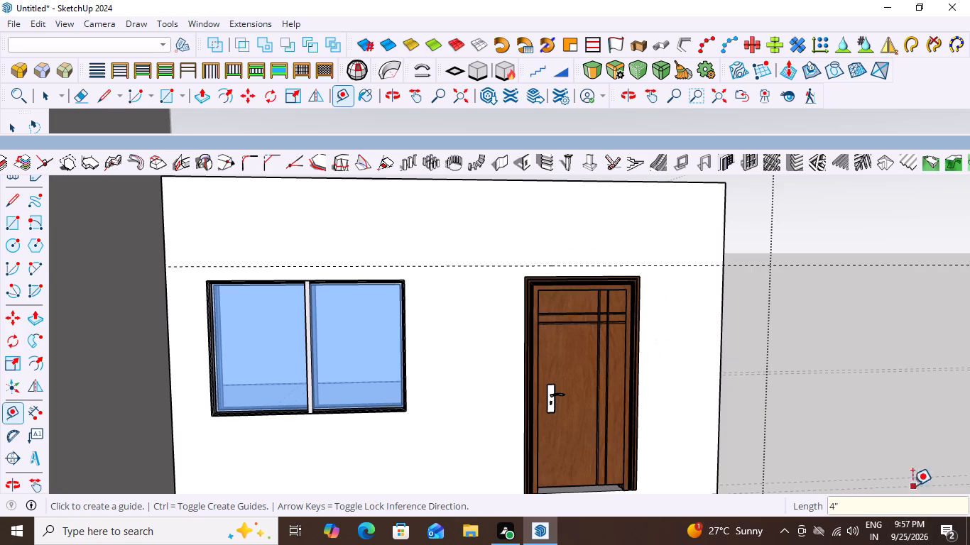
scroll(893, 451, down, 3)
scroll(702, 466, up, 5)
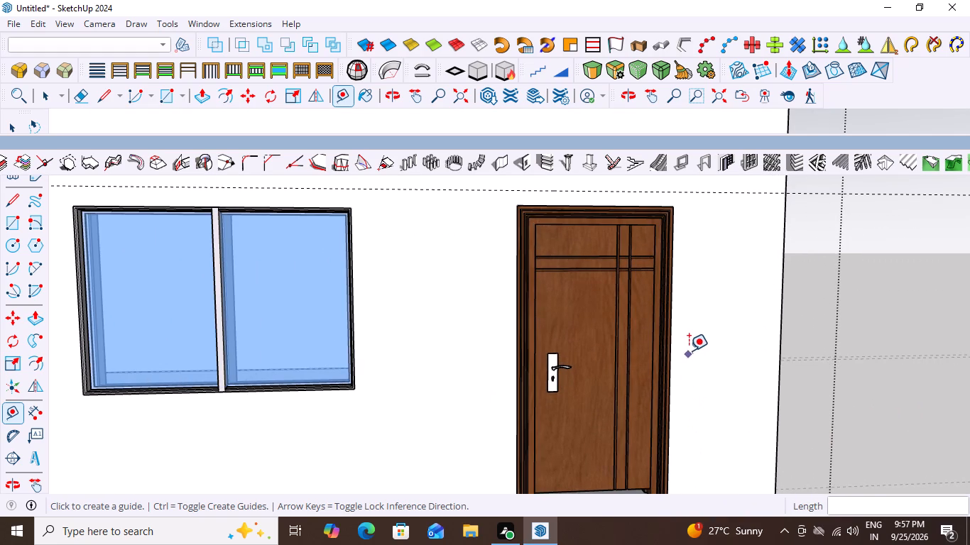
click(673, 344)
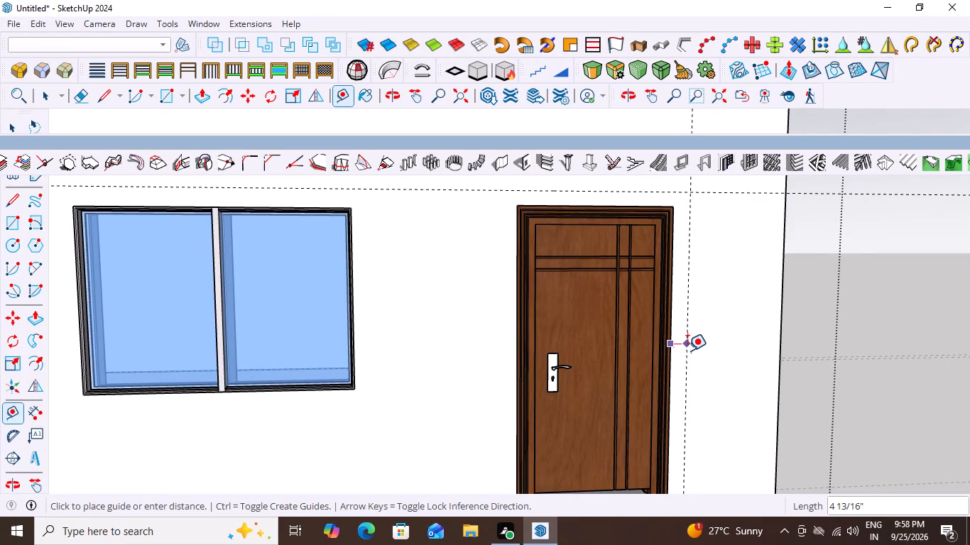
key(4)
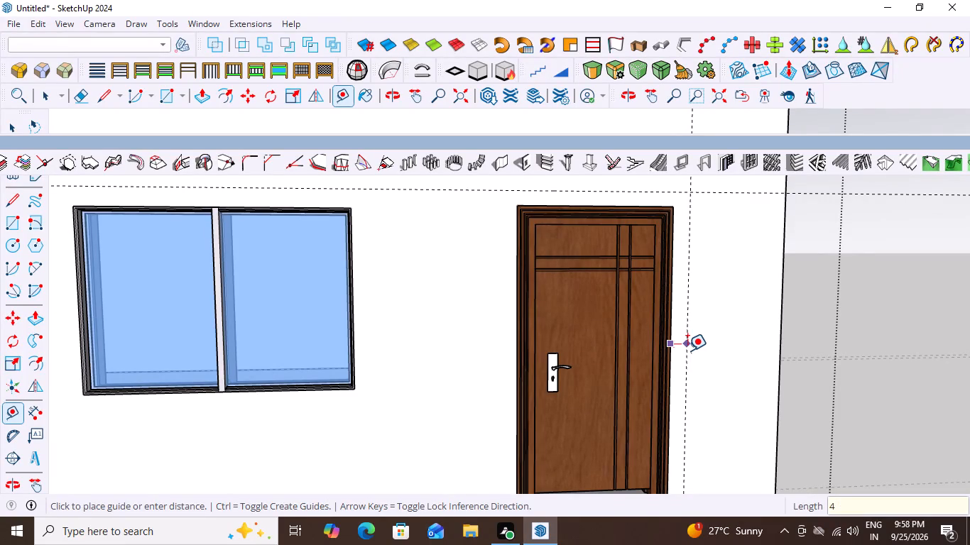
key(shift+quotedbl)
key(Return)
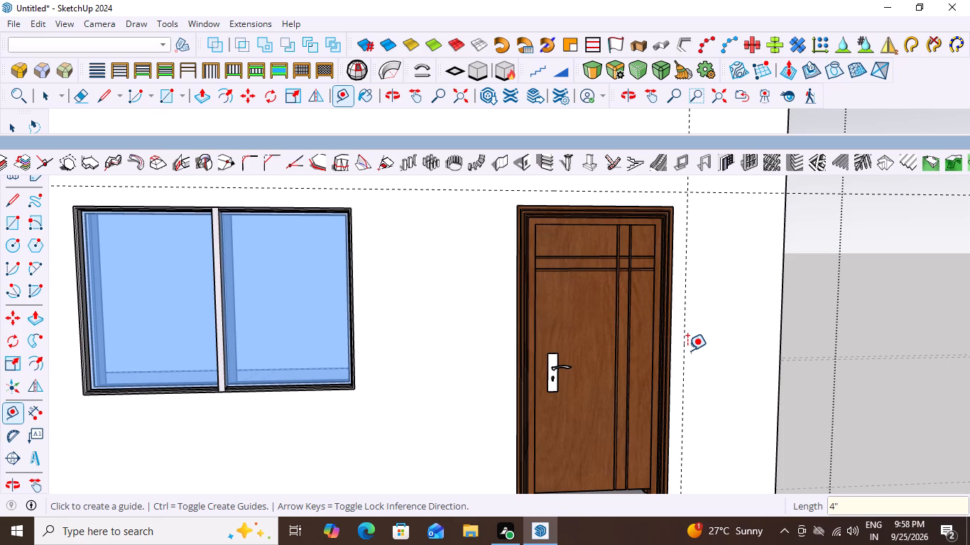
Place a vertical guide 4" outside the door frame's outer edge on the handle side, facing the window.
scroll(717, 363, down, 5)
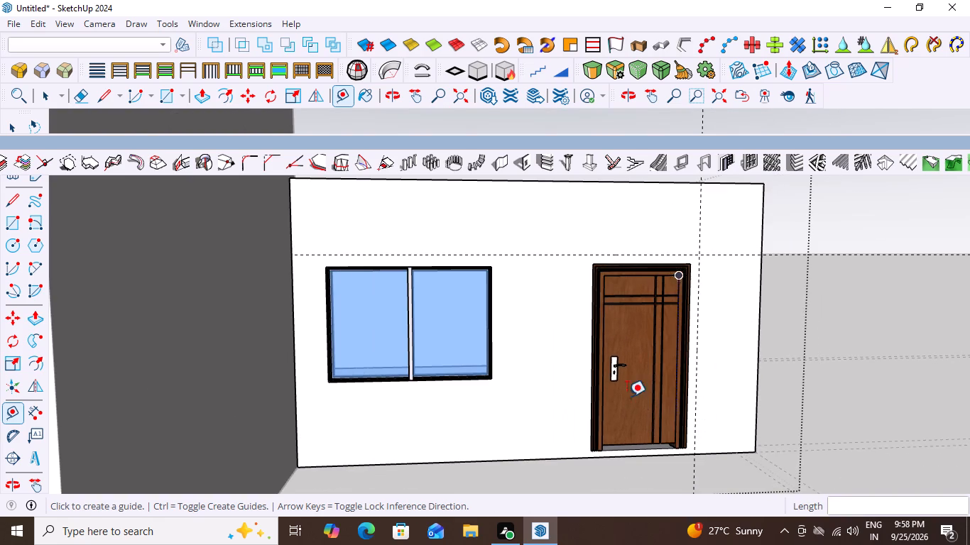
scroll(585, 363, up, 3)
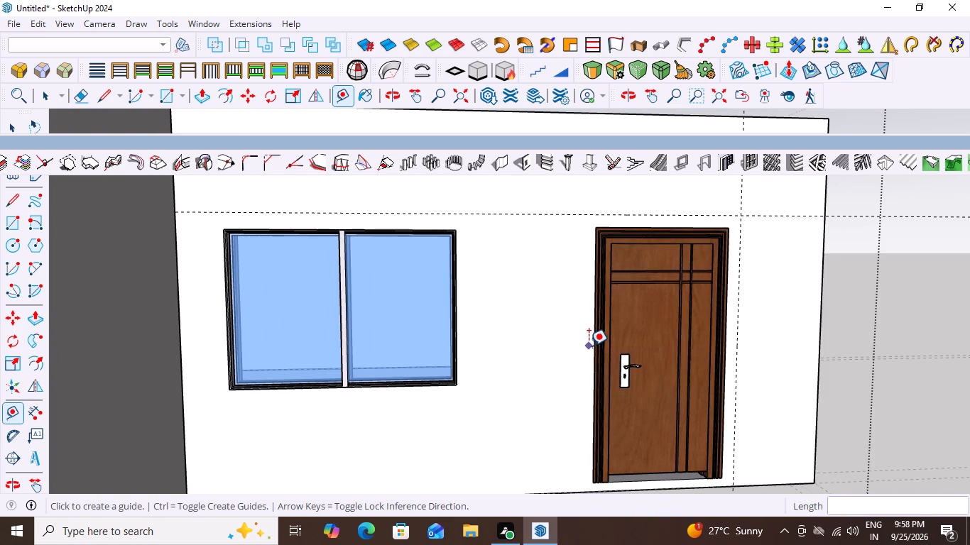
click(591, 344)
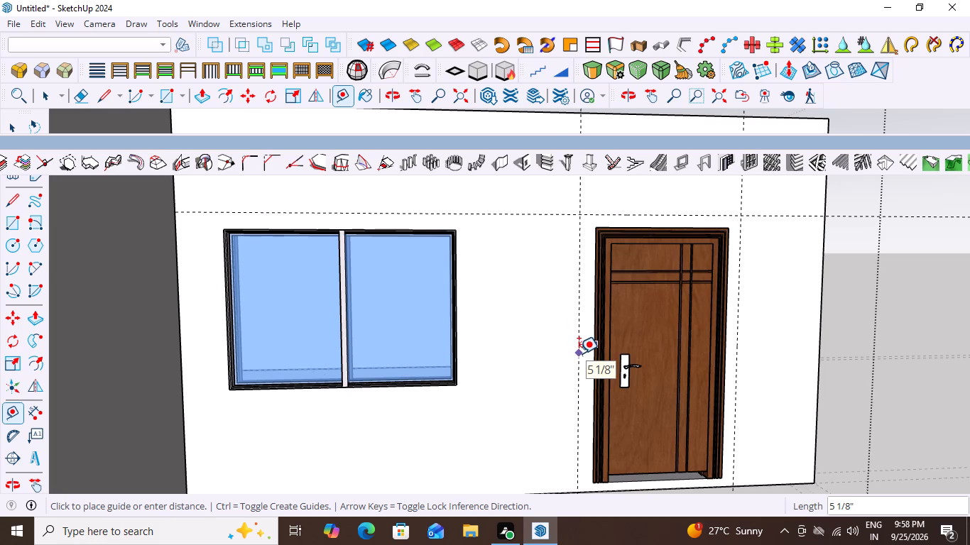
key(4)
key(shift+quotedbl)
key(Return)
scroll(649, 329, down, 4)
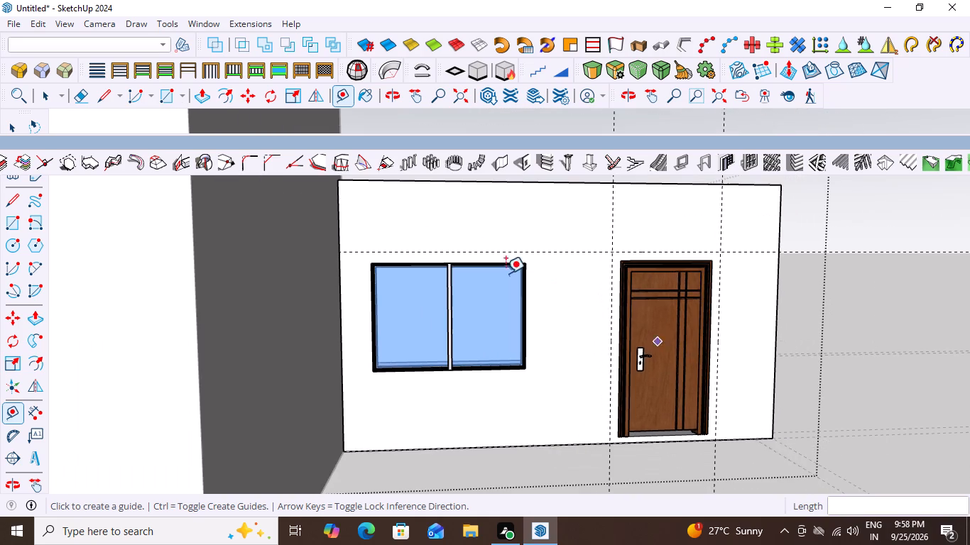
Place a vertical guide 5" outside the window frame's outer edge on the side facing the door.
scroll(455, 259, up, 3)
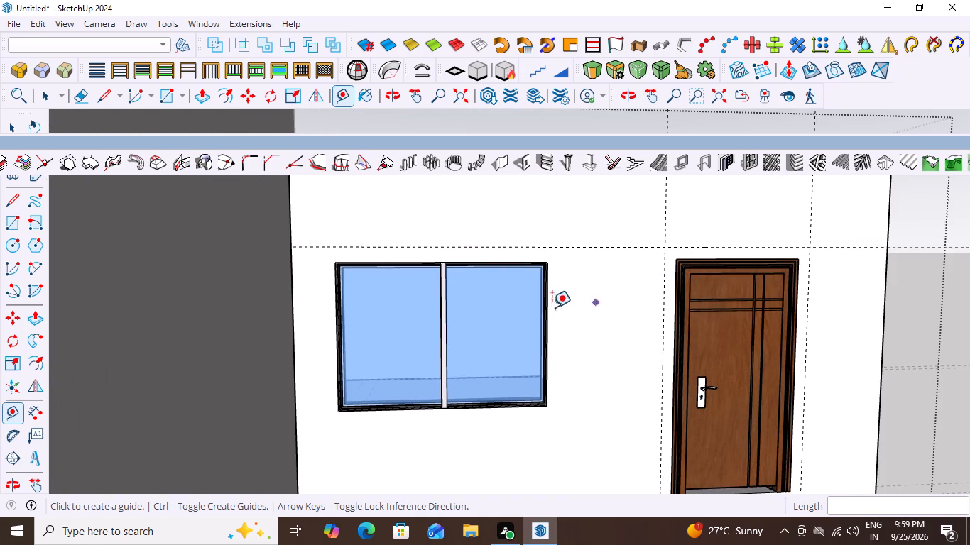
scroll(633, 334, down, 4)
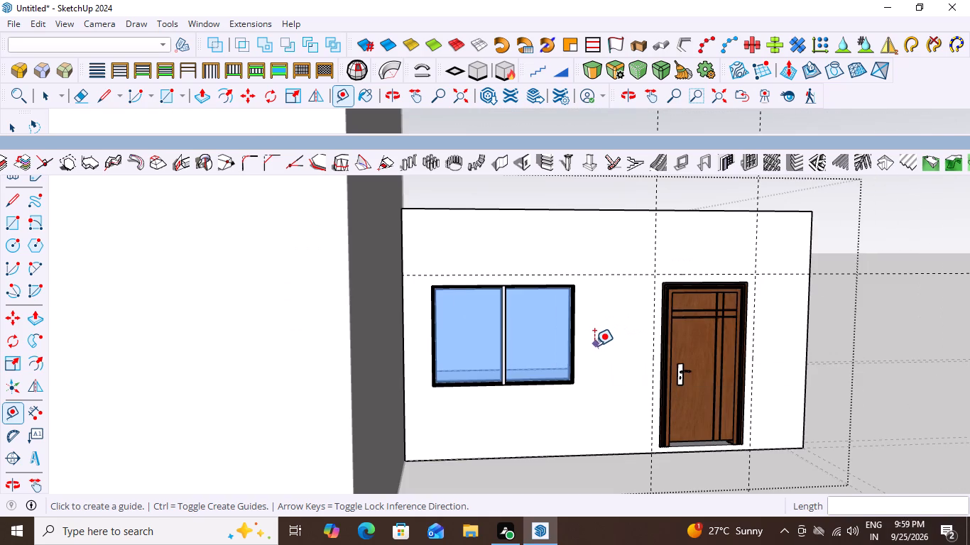
scroll(594, 346, up, 2)
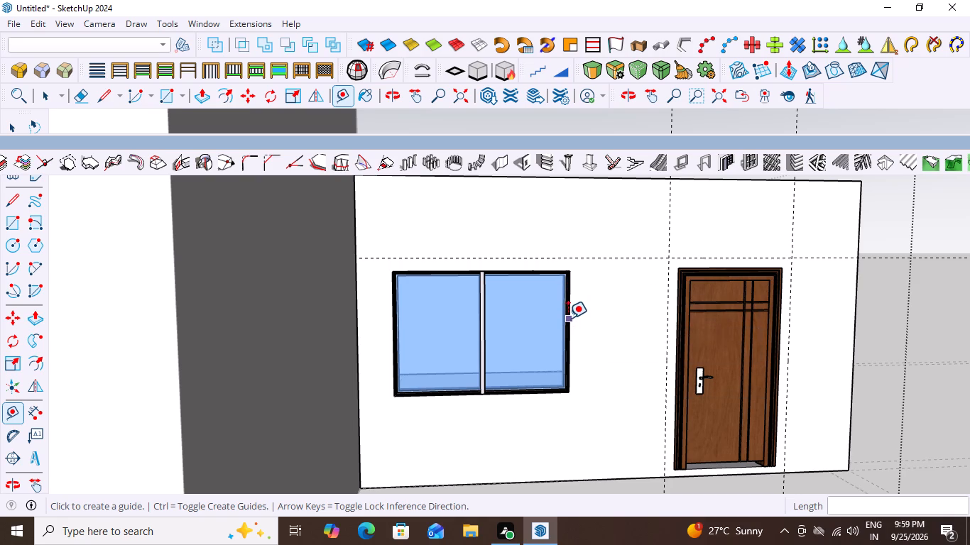
click(568, 318)
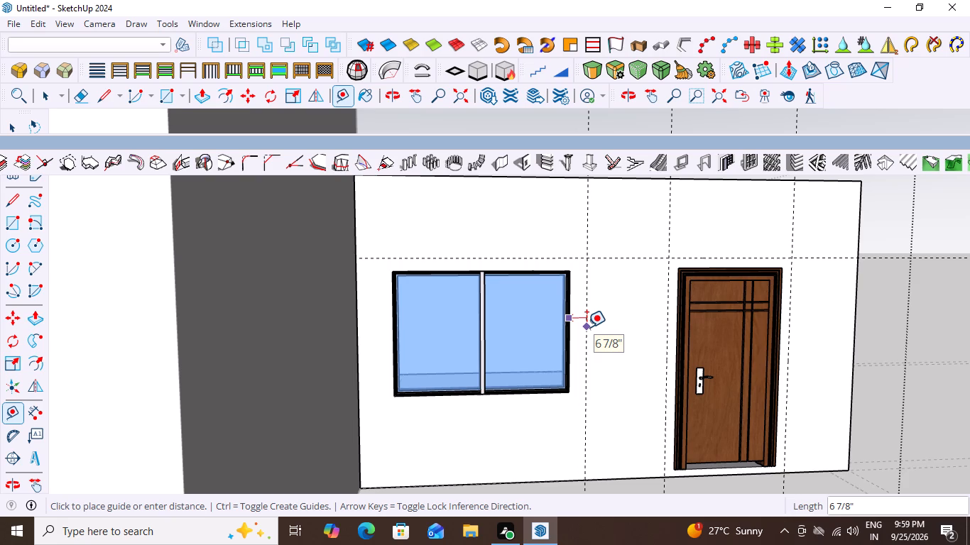
key(5)
key(shift+quotedbl)
key(Return)
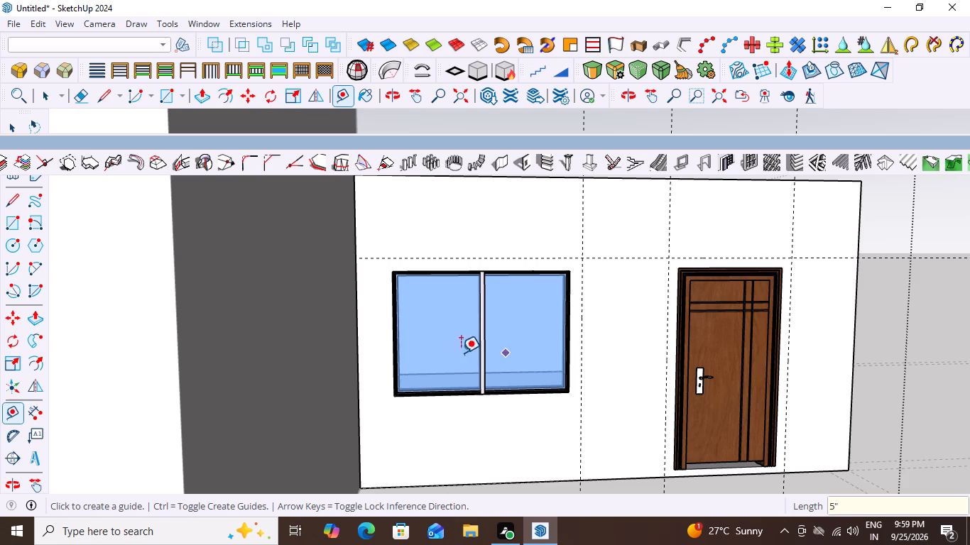
Place a vertical guide 5" outside the window frame's outer edge on the side away from the door.
click(390, 318)
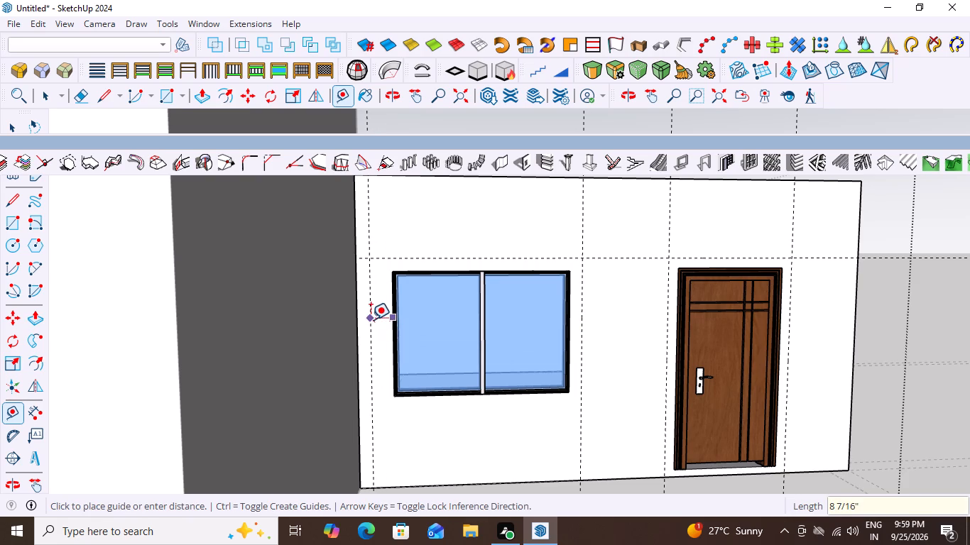
key(5)
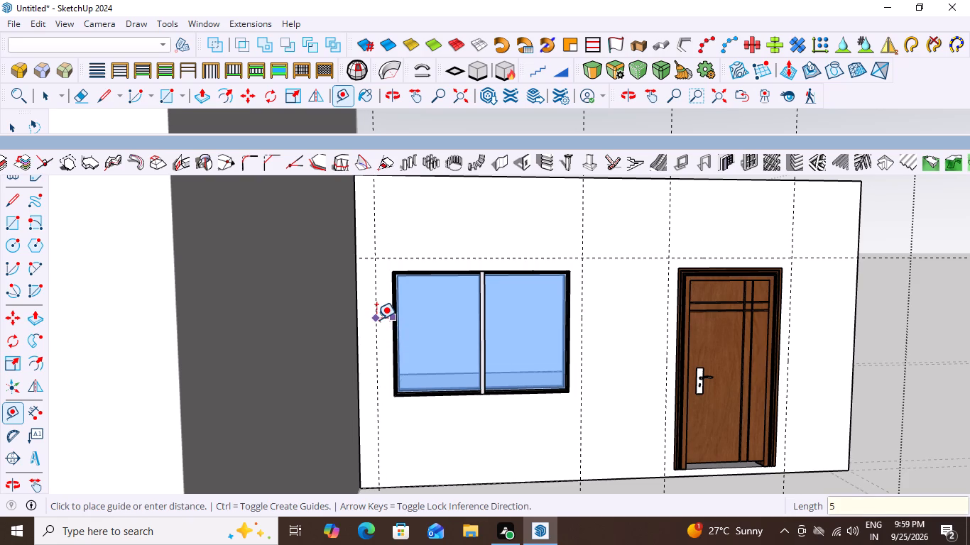
key(shift+quotedbl)
key(Return)
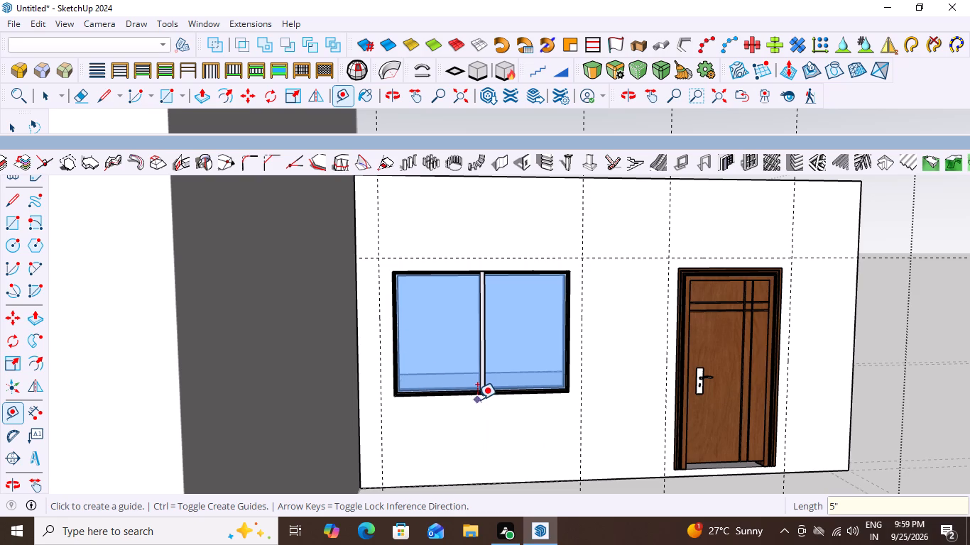
Place a horizontal guide 5" below the window frame's bottom edge.
click(467, 397)
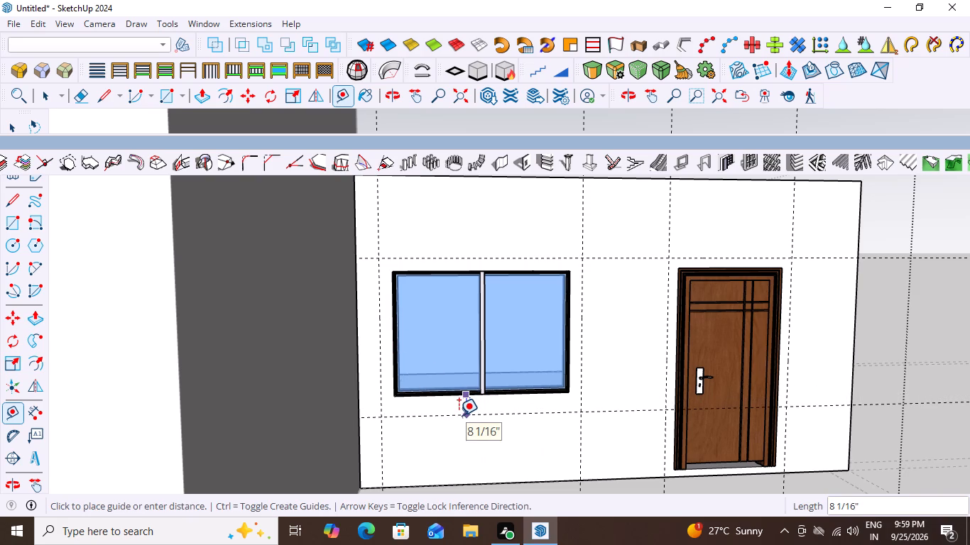
key(5)
key(shift+quotedbl)
key(Return)
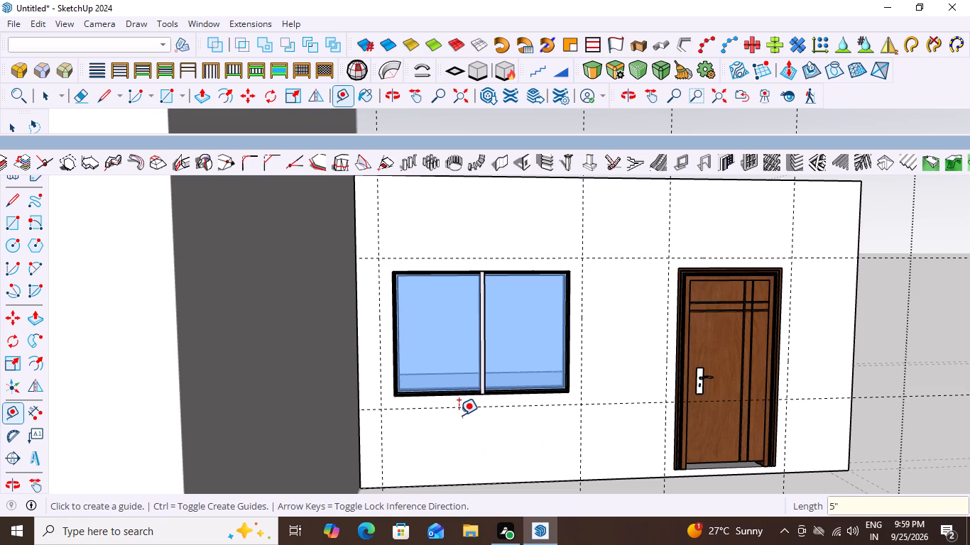
key(space)
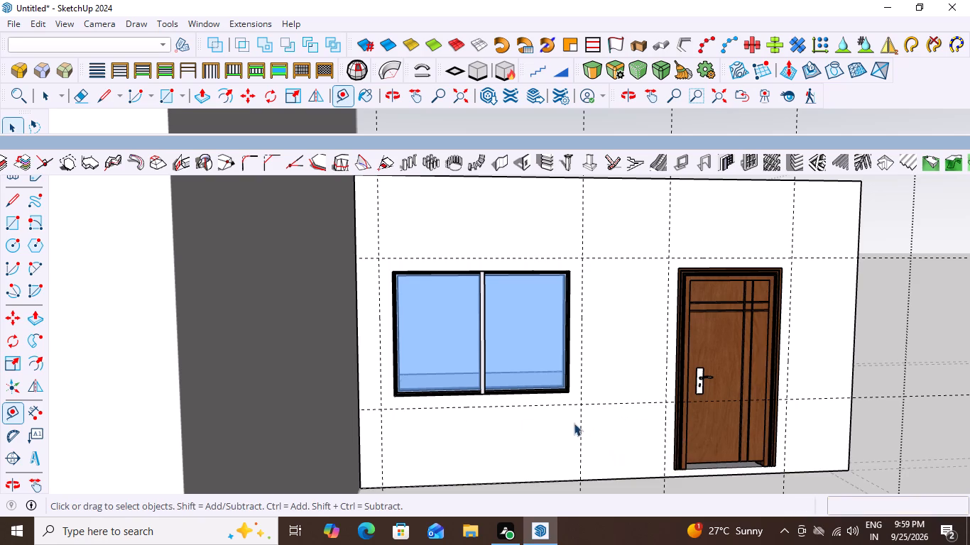
Open the wall group containing the window and door for editing.
scroll(524, 393, down, 4)
scroll(715, 405, down, 3)
middle_drag(839, 365, 796, 365)
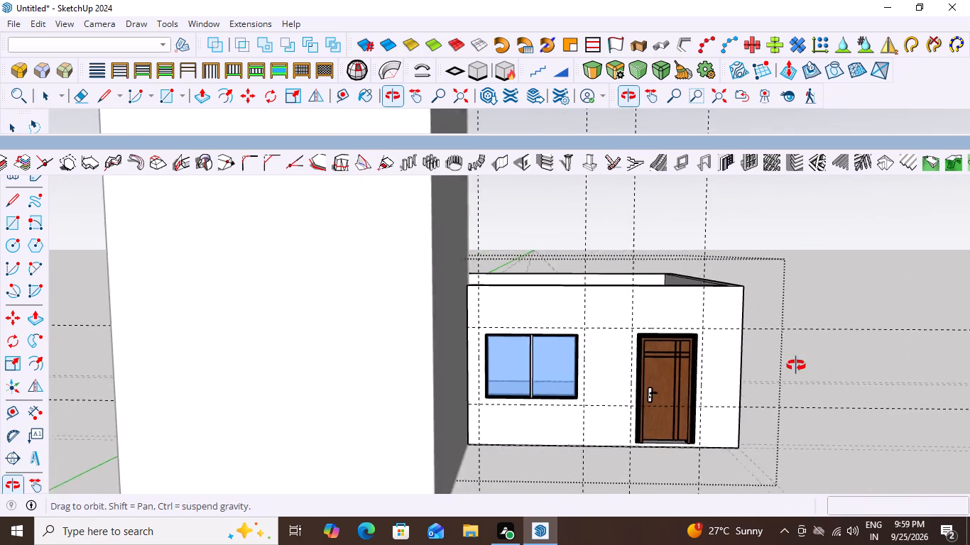
middle_drag(796, 365, 810, 356)
scroll(614, 435, up, 5)
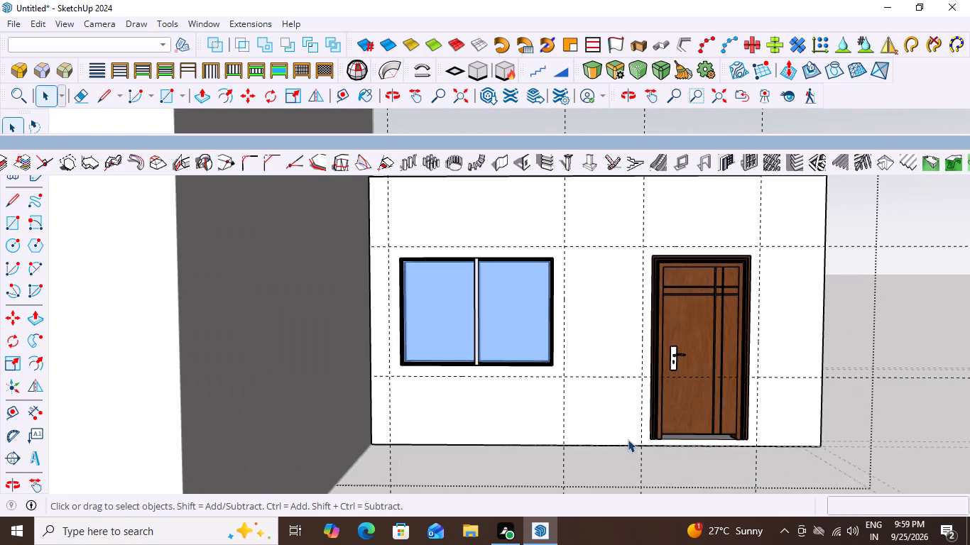
scroll(641, 443, up, 2)
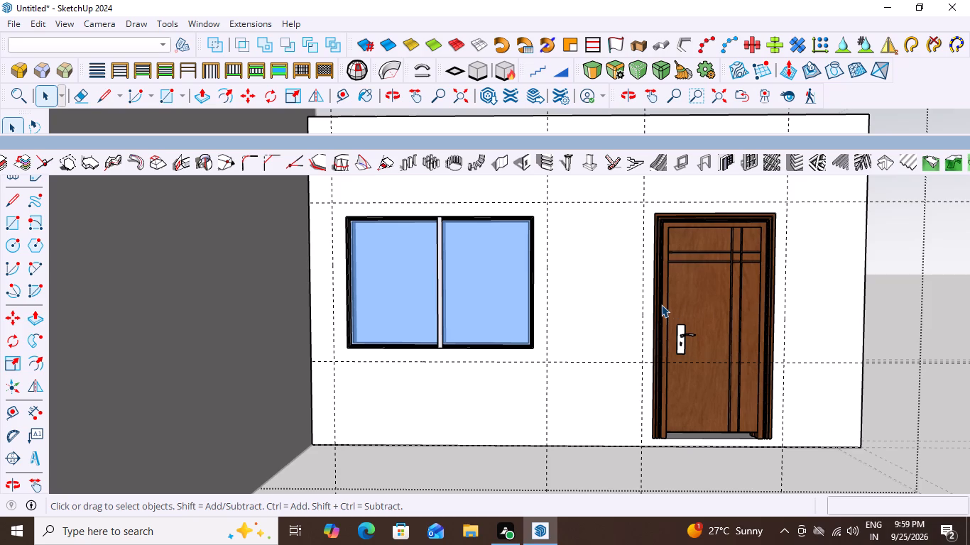
double_click(608, 268)
scroll(685, 224, up, 1)
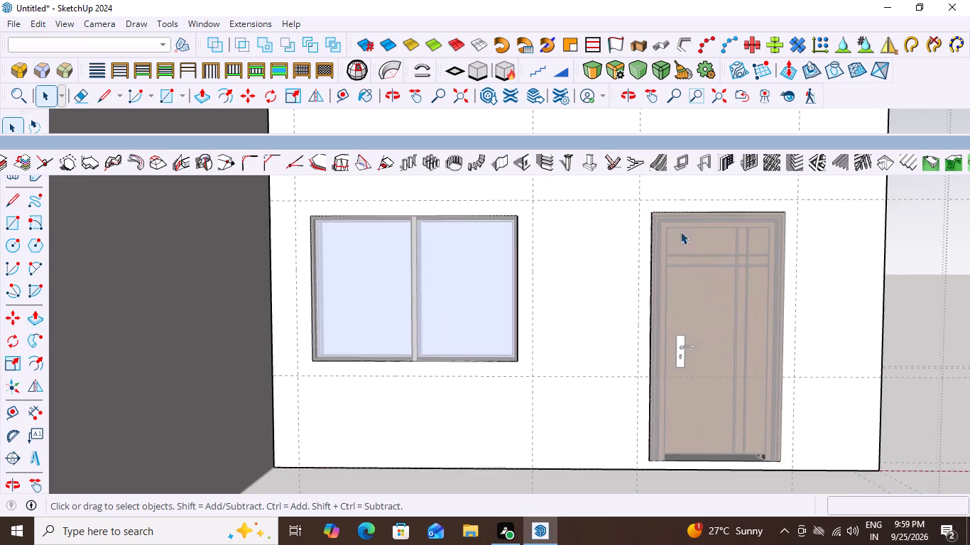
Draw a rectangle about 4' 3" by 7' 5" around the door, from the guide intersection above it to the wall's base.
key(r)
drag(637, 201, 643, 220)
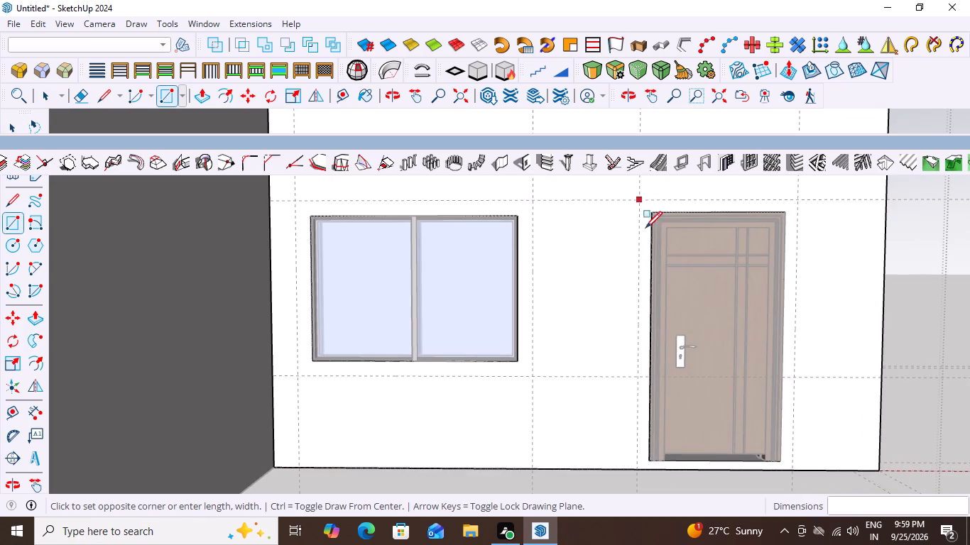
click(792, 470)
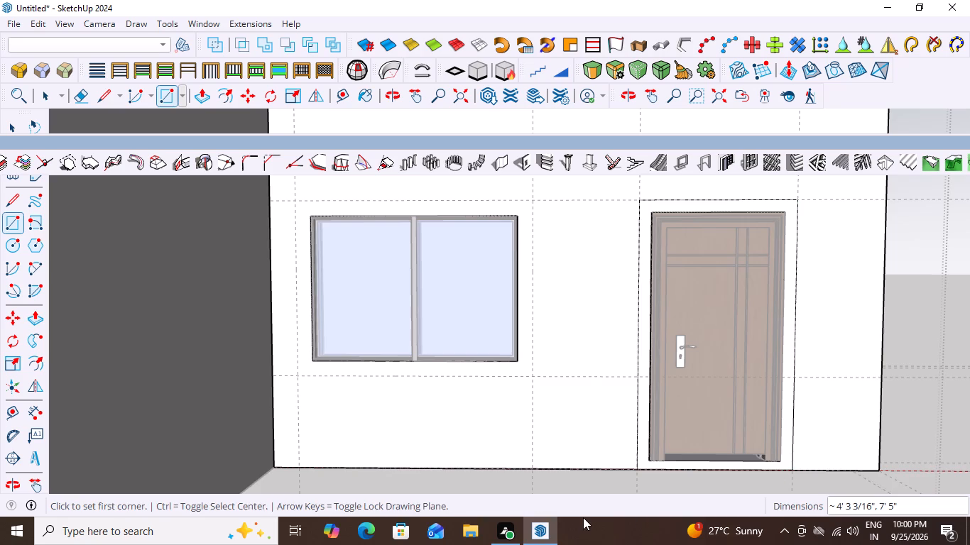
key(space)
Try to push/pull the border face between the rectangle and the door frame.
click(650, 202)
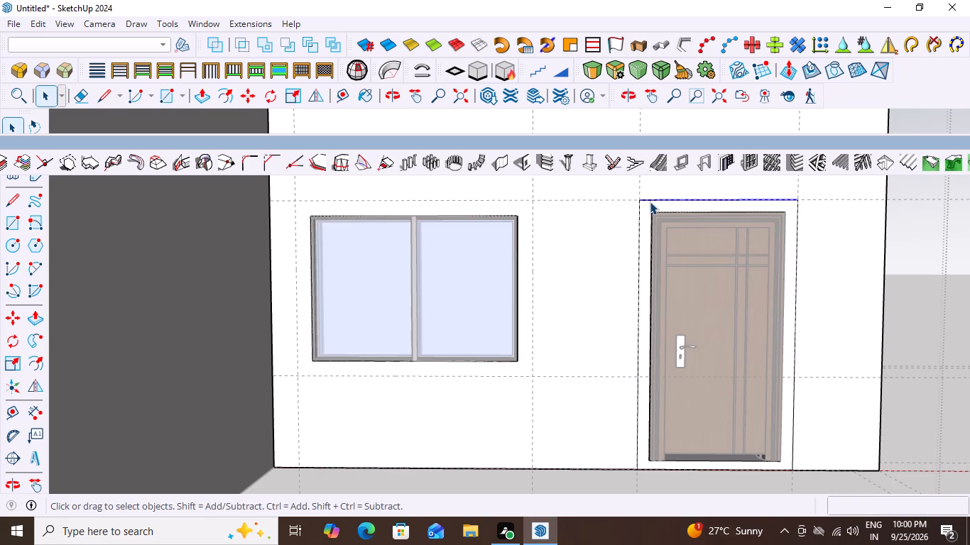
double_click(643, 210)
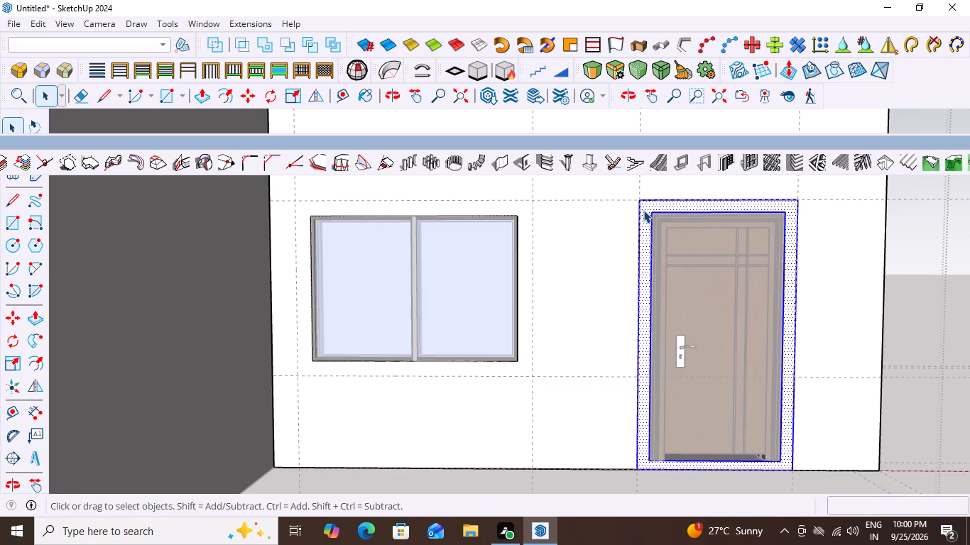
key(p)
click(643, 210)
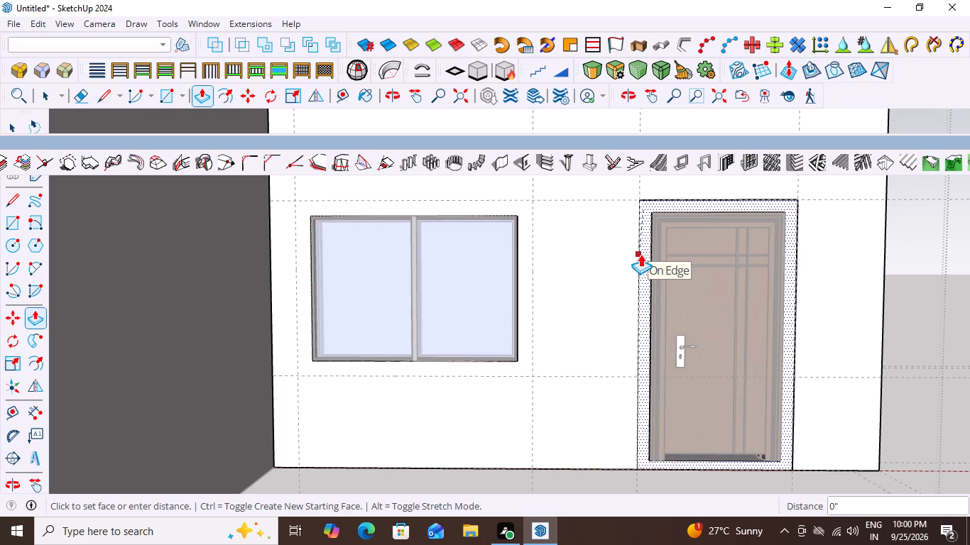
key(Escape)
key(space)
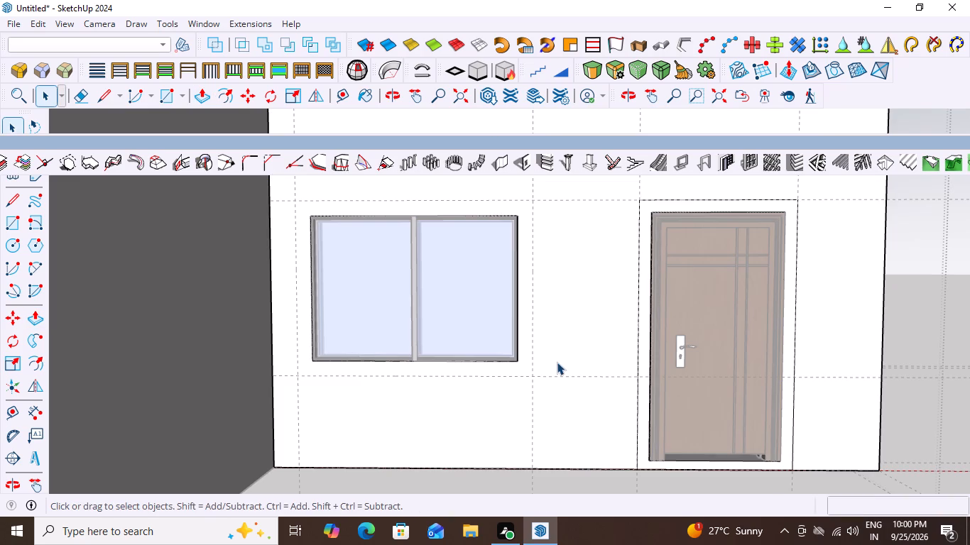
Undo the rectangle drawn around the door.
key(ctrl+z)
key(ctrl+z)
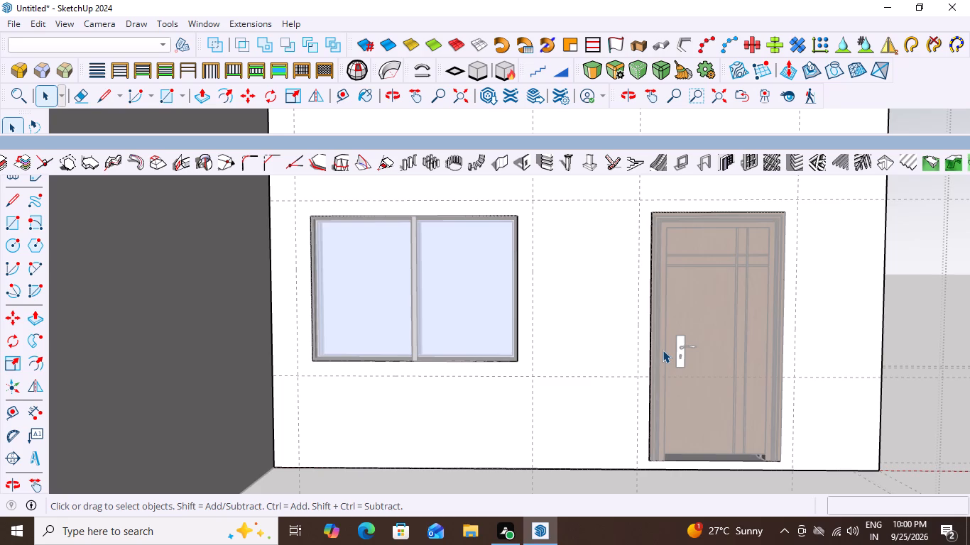
Draw three connected lines along the guides around the door: 7' 5" up from the wall's base, about 4' 3" across, and 7' 5" down.
key(l)
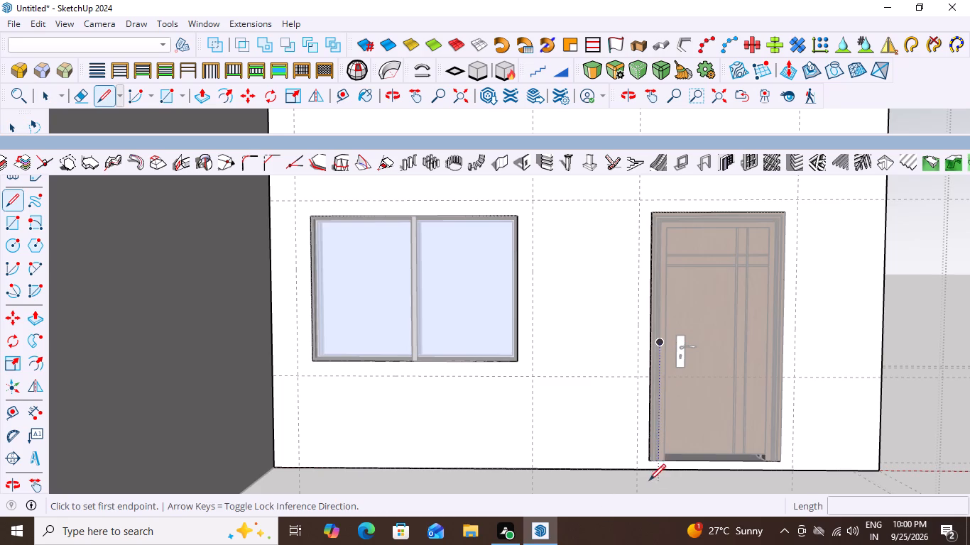
click(637, 470)
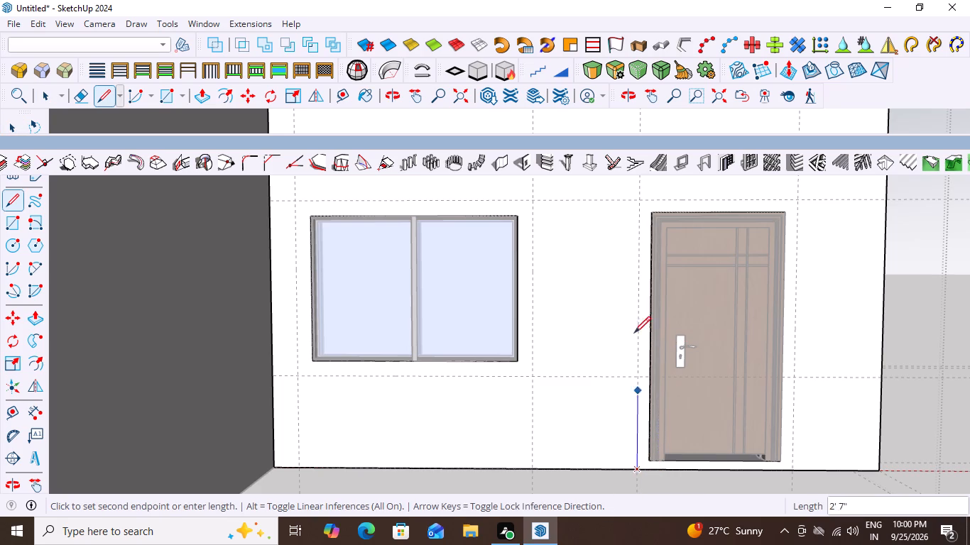
click(639, 199)
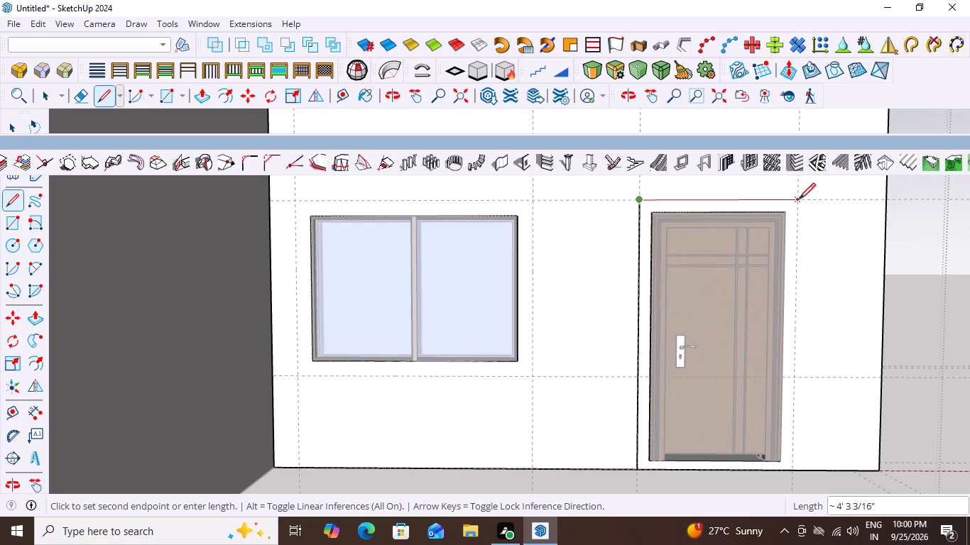
click(797, 200)
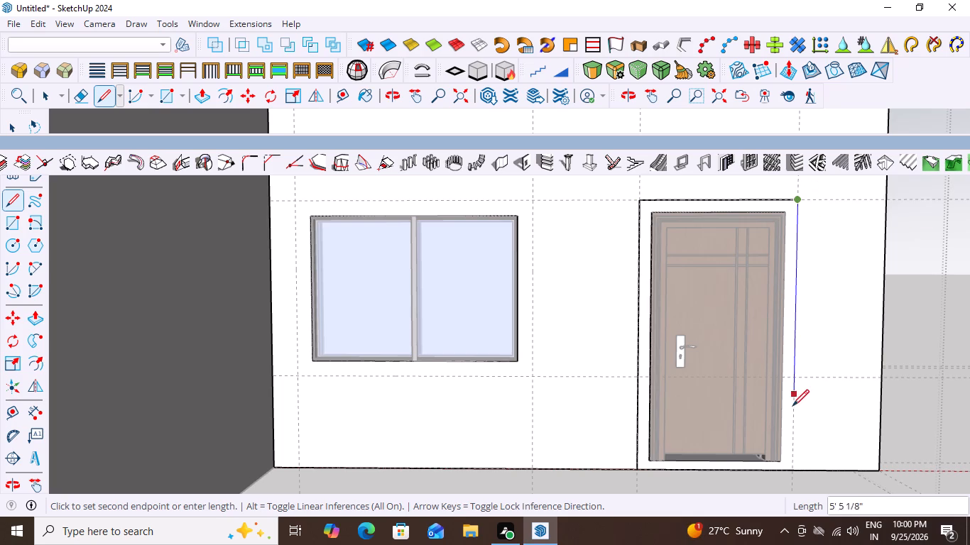
click(792, 470)
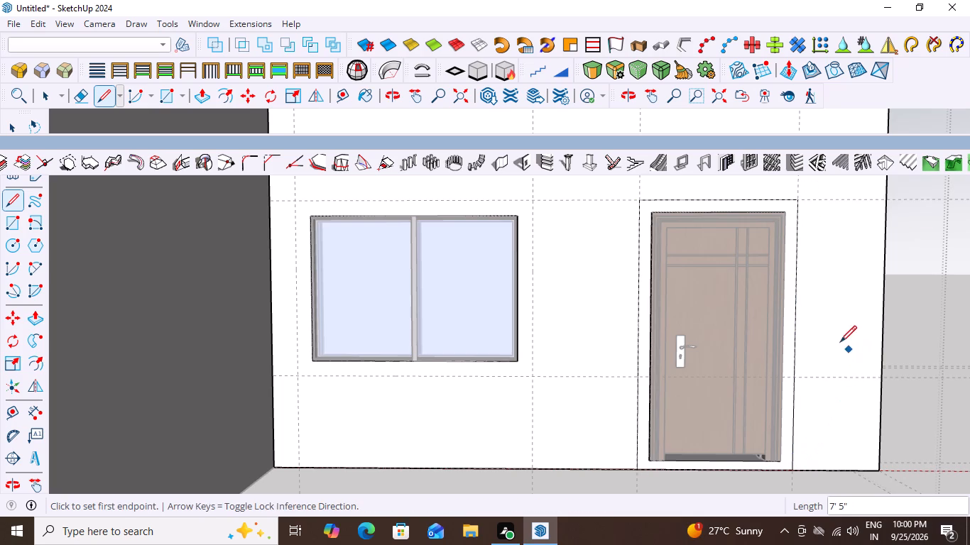
key(space)
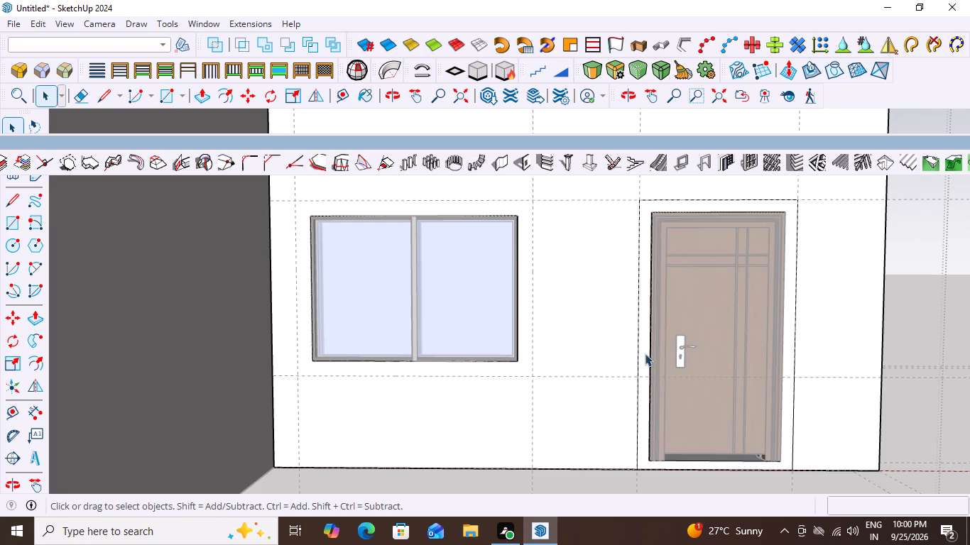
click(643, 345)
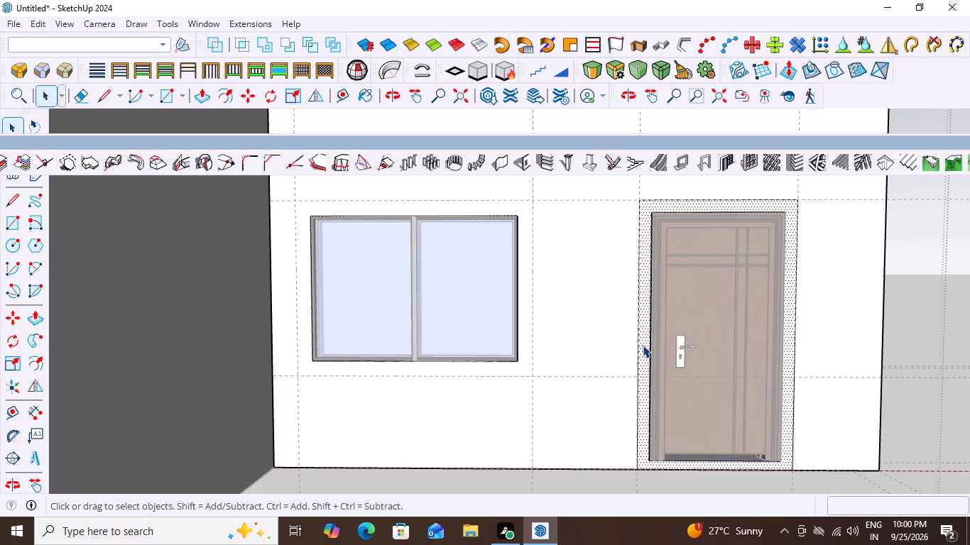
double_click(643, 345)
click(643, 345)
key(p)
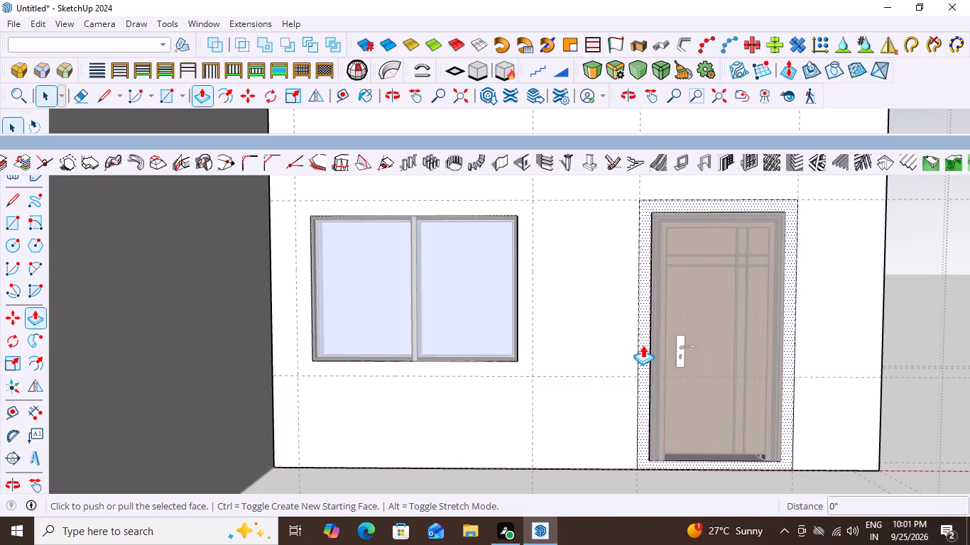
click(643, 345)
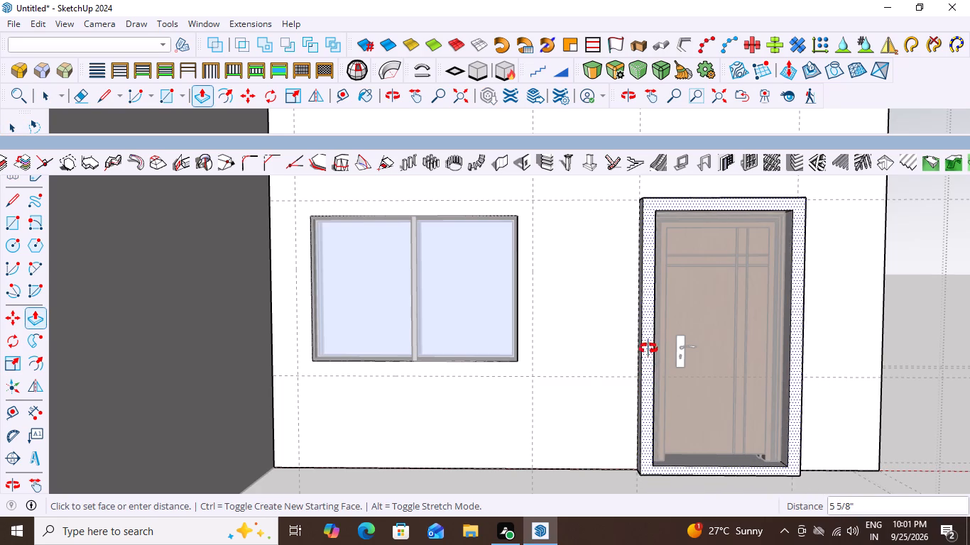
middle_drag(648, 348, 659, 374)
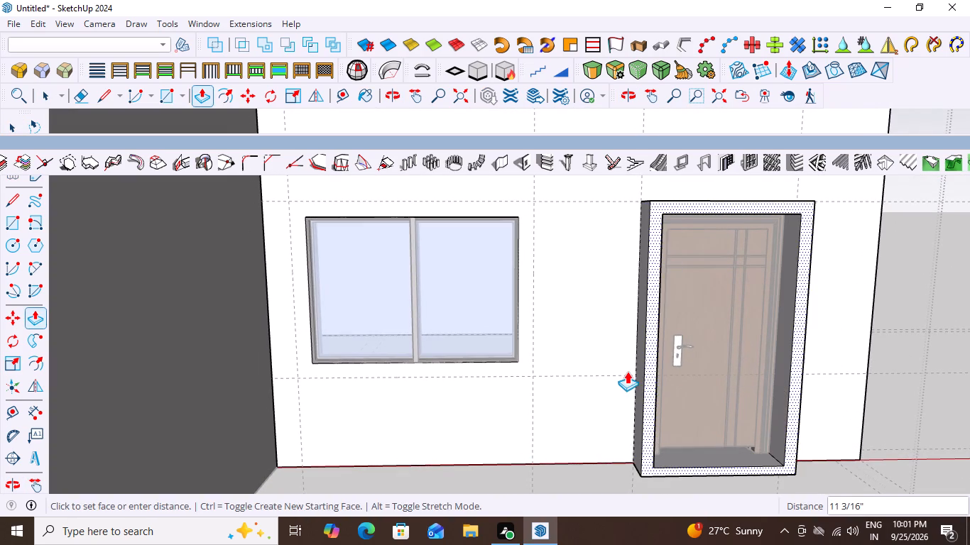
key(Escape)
Draw two 3" vertical lines from the door frame's lower corners down to the wall's base edge.
scroll(669, 478, up, 3)
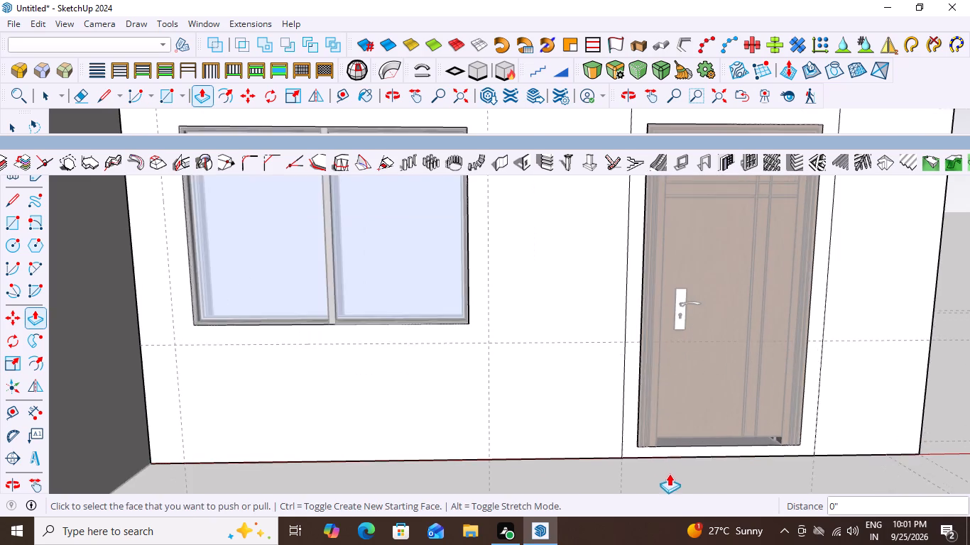
scroll(669, 473, up, 2)
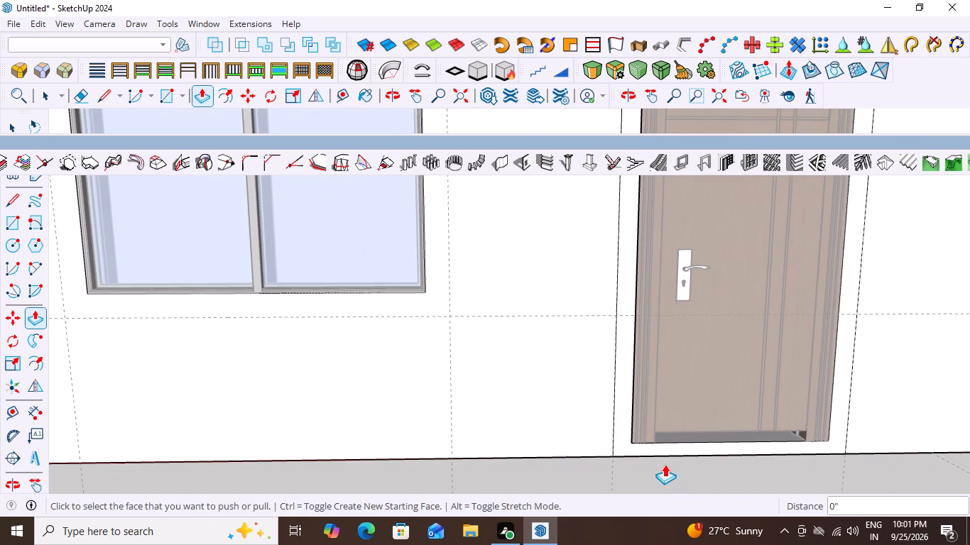
key(space)
text(l)
scroll(629, 461, up, 7)
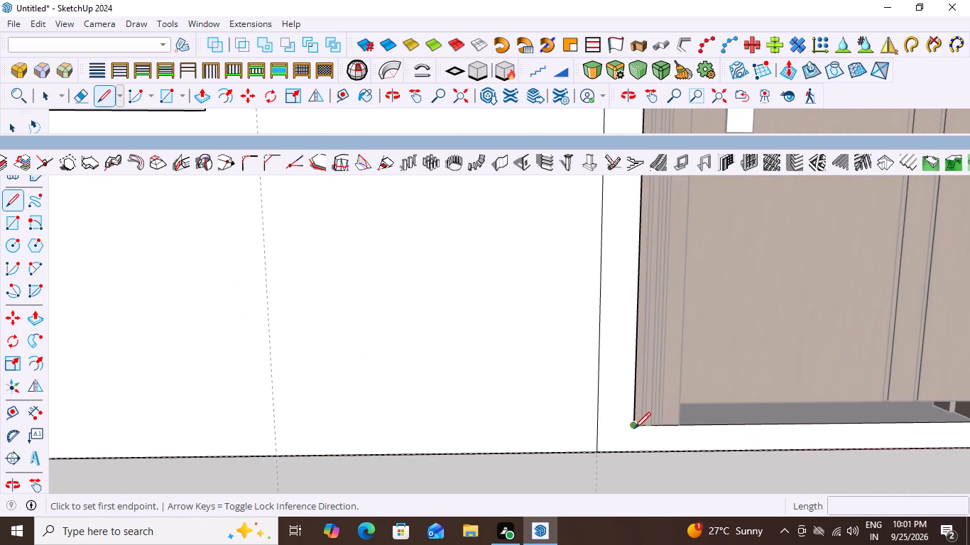
click(634, 429)
click(634, 453)
scroll(578, 445, down, 6)
scroll(886, 445, up, 3)
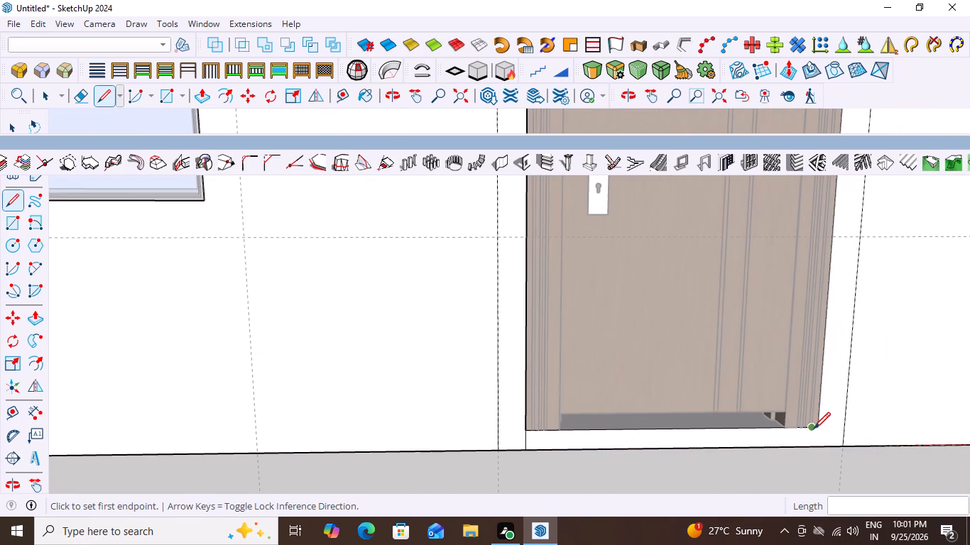
click(817, 429)
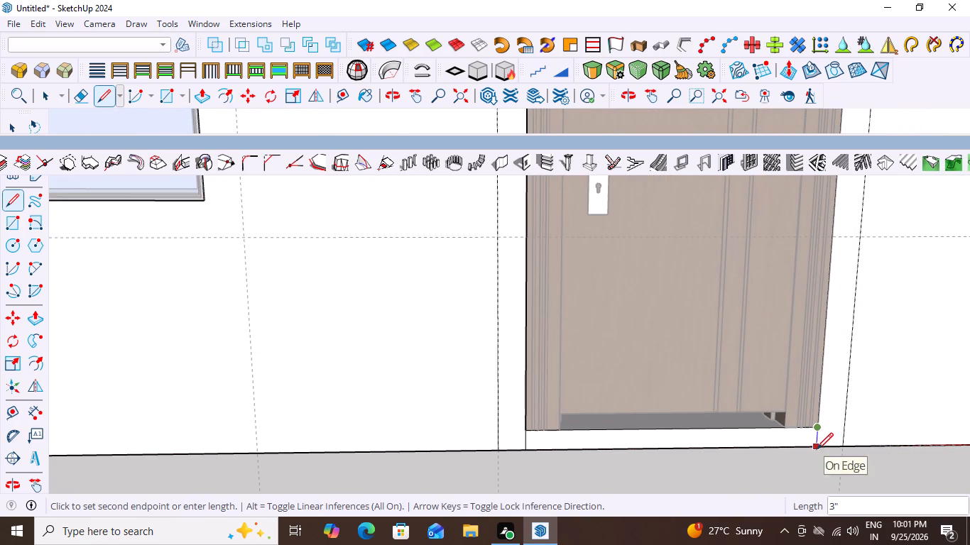
click(817, 446)
key(space)
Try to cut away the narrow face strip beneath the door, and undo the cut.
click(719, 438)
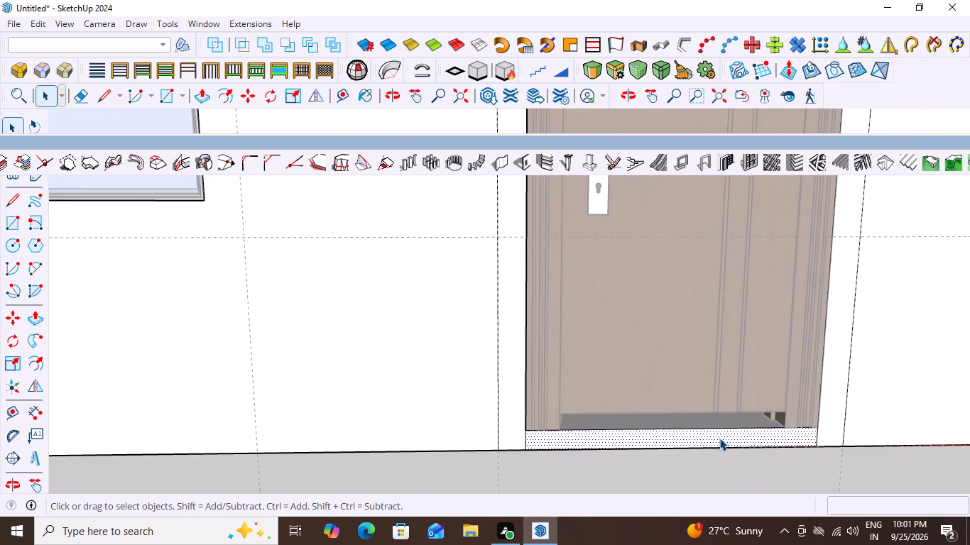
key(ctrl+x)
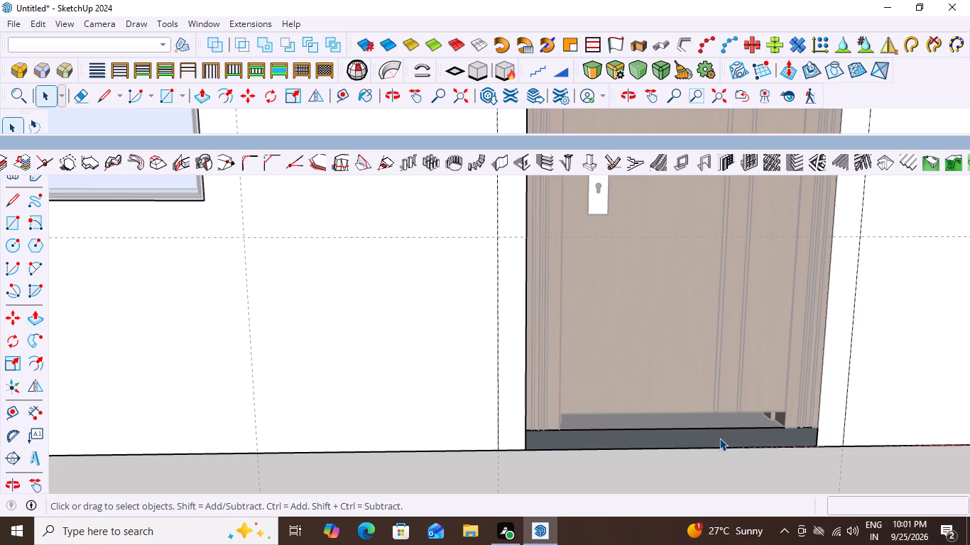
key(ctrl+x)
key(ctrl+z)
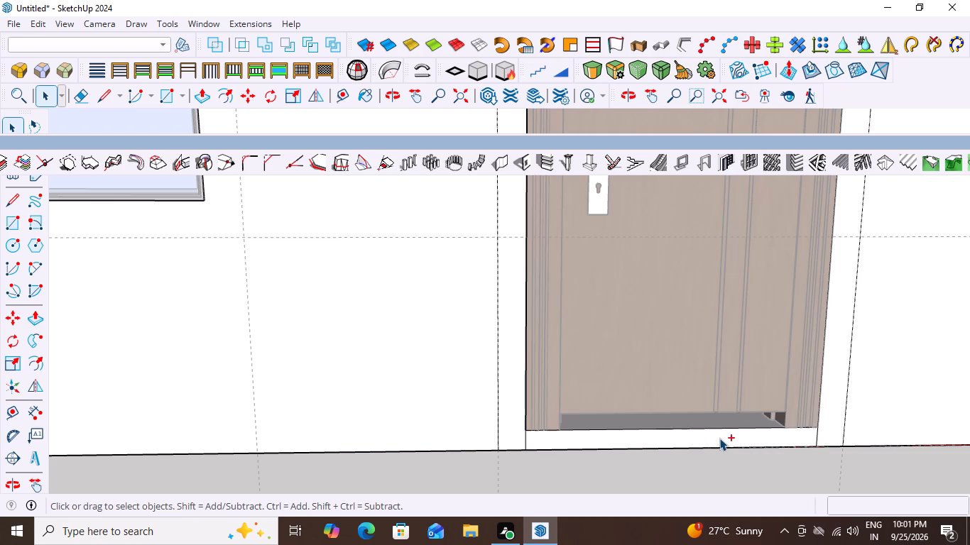
Push/pull the three-sided border face around the door outward by 3".
click(506, 352)
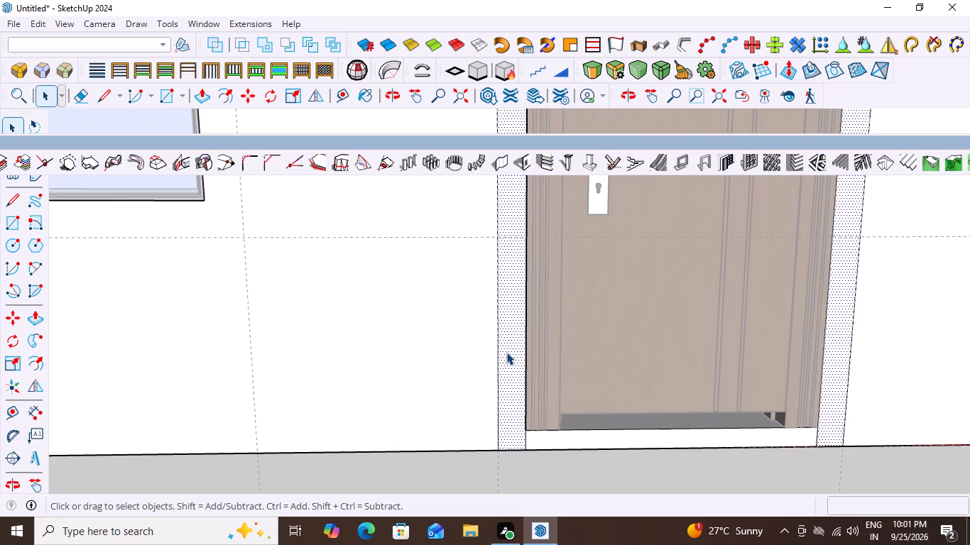
scroll(589, 417, down, 12)
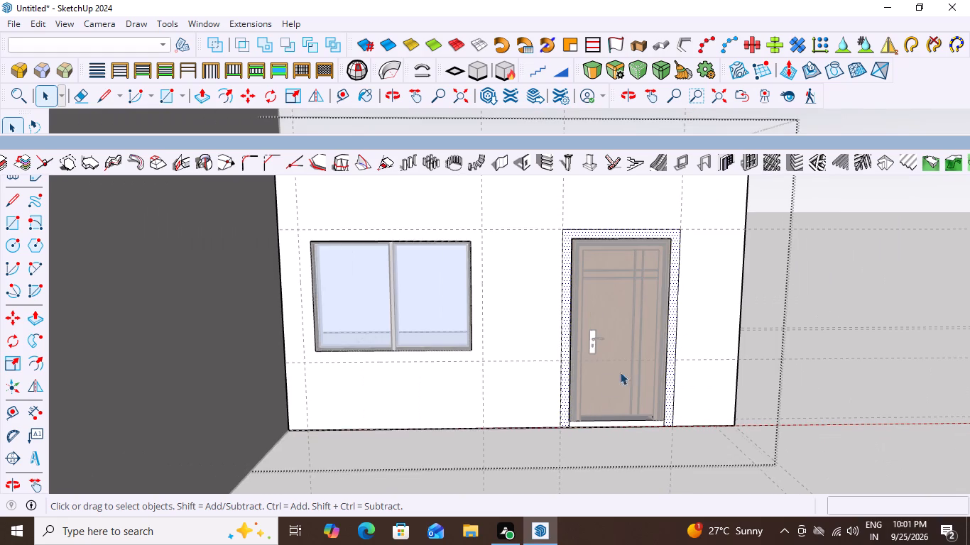
scroll(643, 229, up, 6)
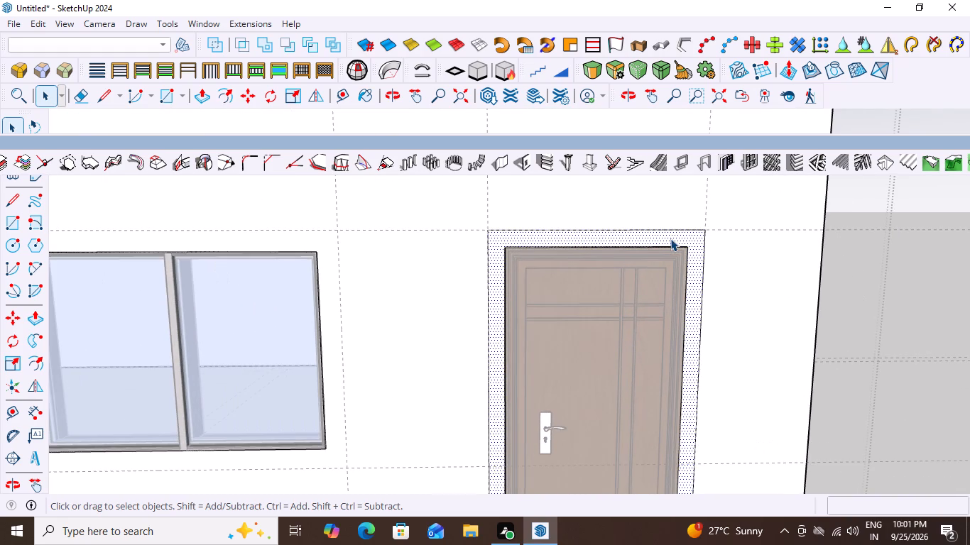
key(p)
click(675, 229)
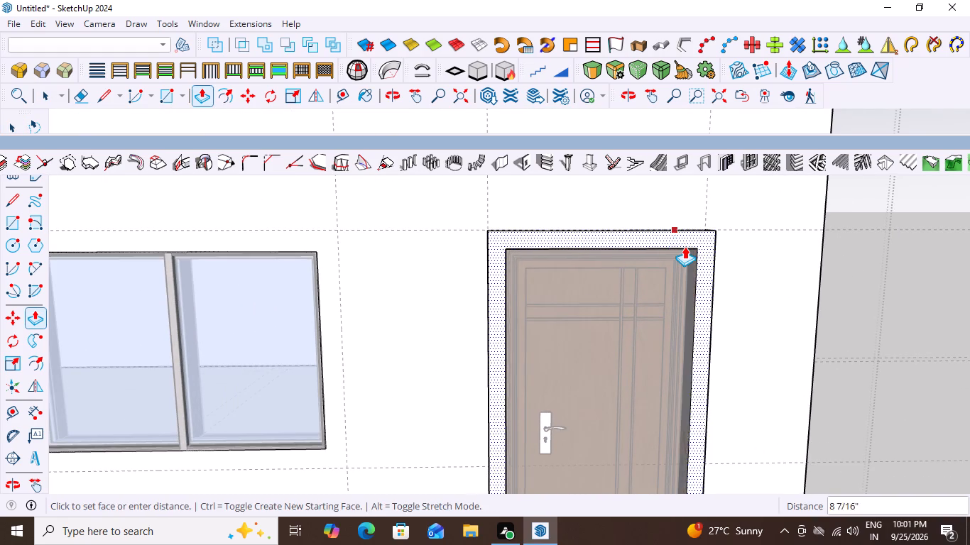
scroll(693, 242, down, 5)
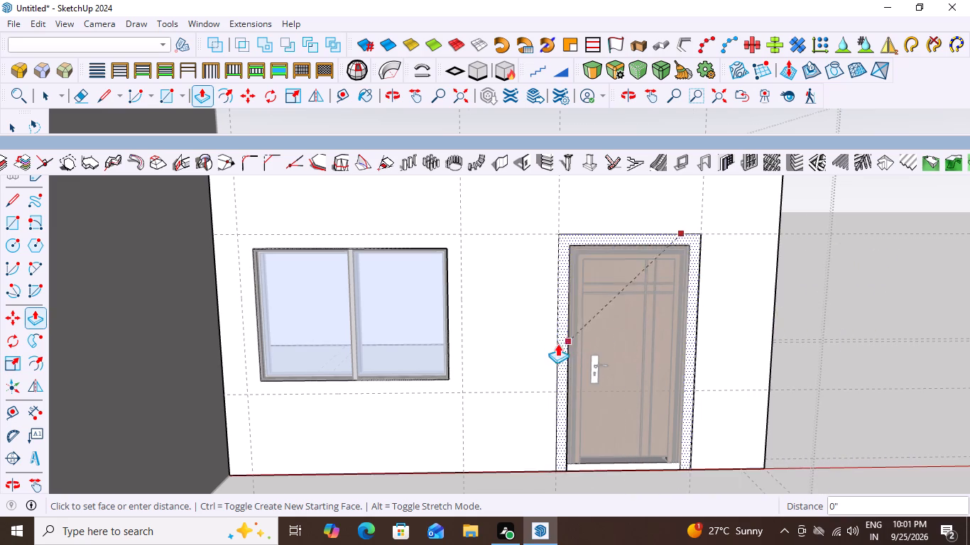
scroll(557, 343, down, 7)
middle_drag(525, 373, 590, 420)
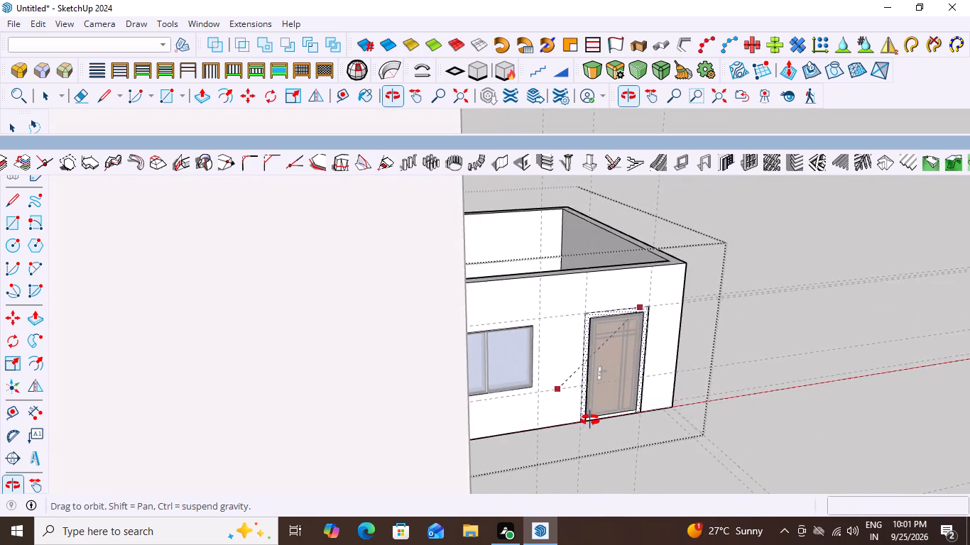
middle_drag(590, 420, 590, 418)
scroll(591, 410, up, 10)
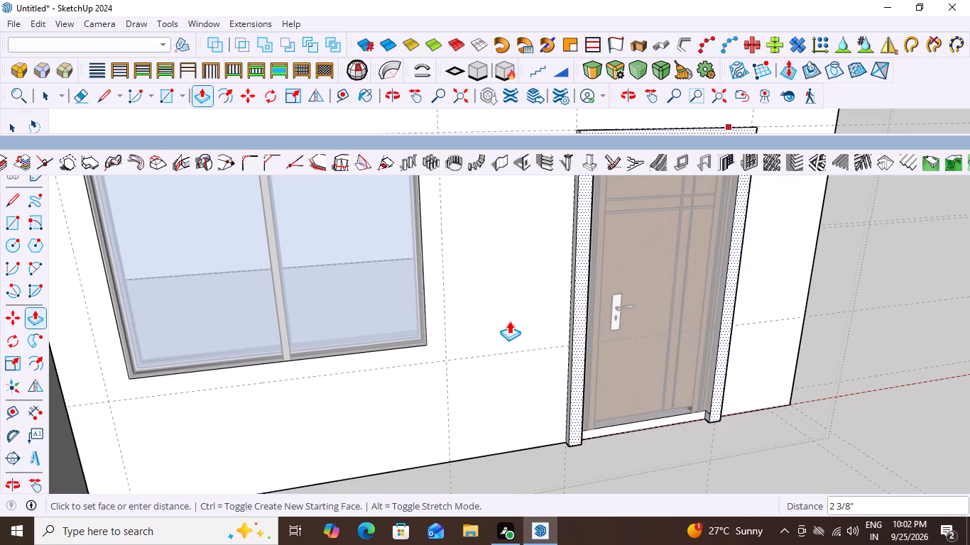
key(3)
key(shift+quotedbl)
key(Return)
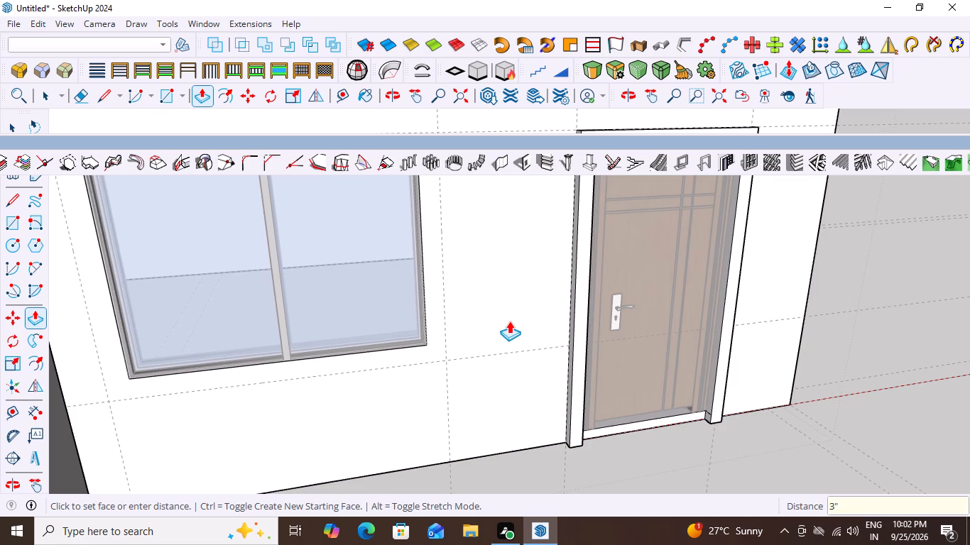
key(space)
Leave the wall group and examine the projecting door surround and its base from several angles.
scroll(832, 432, down, 3)
middle_drag(797, 434, 707, 439)
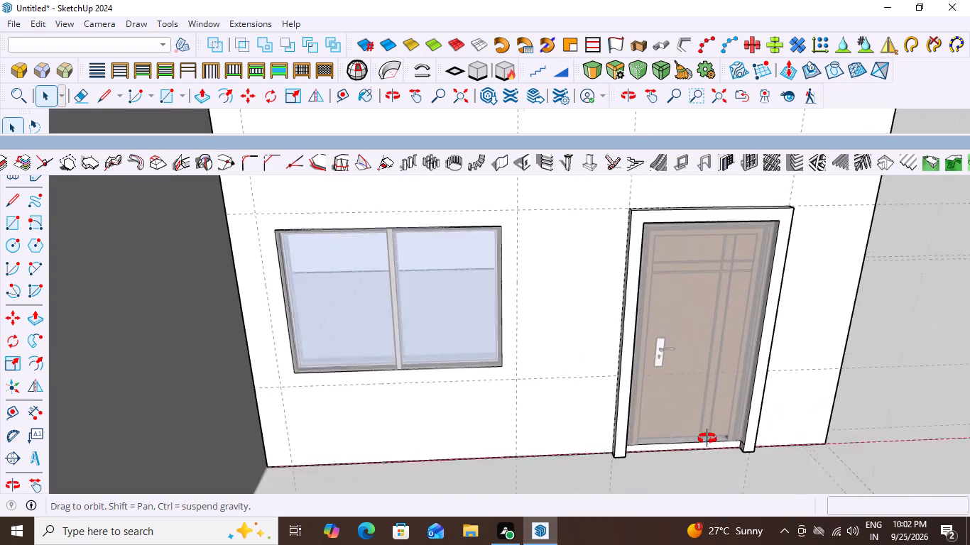
middle_drag(707, 439, 663, 380)
click(932, 385)
middle_drag(645, 420, 760, 448)
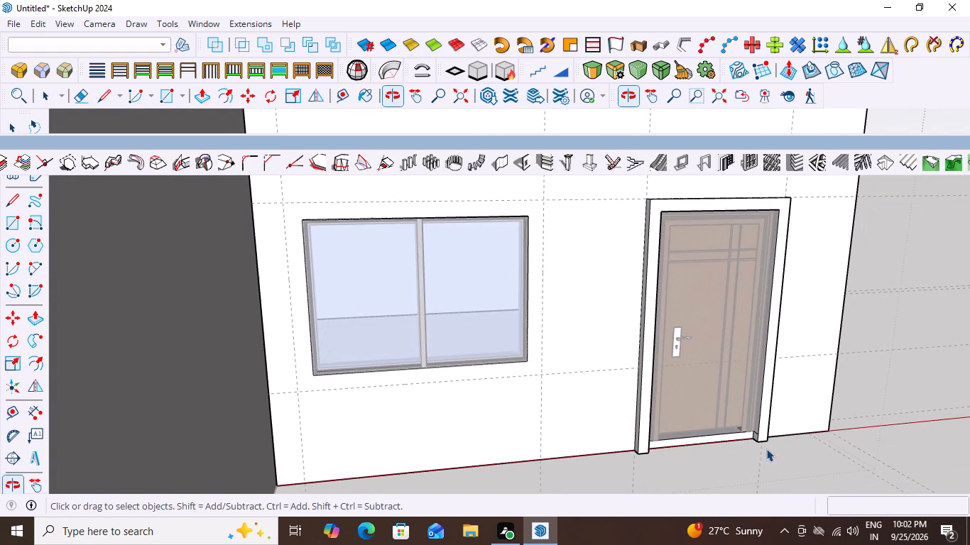
double_click(723, 456)
middle_drag(740, 451, 496, 398)
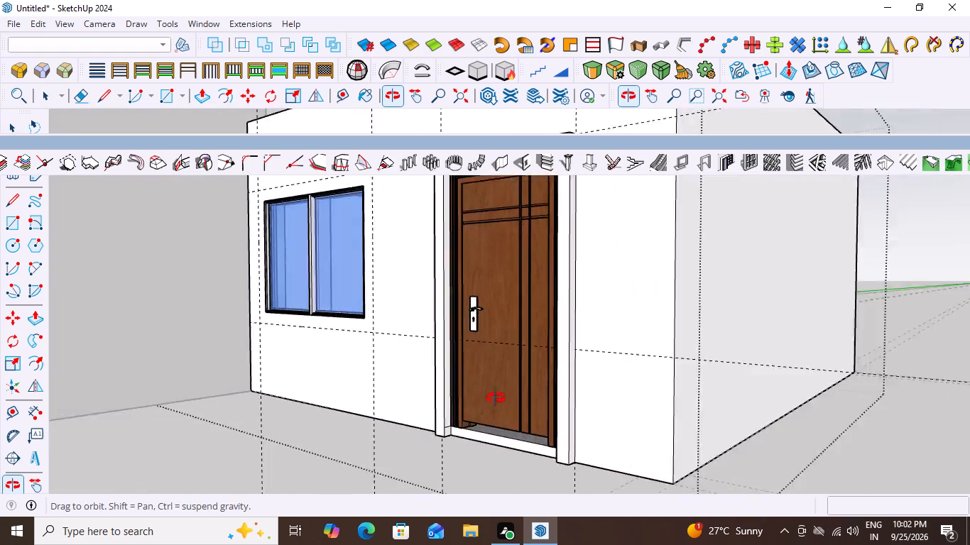
middle_drag(496, 398, 690, 436)
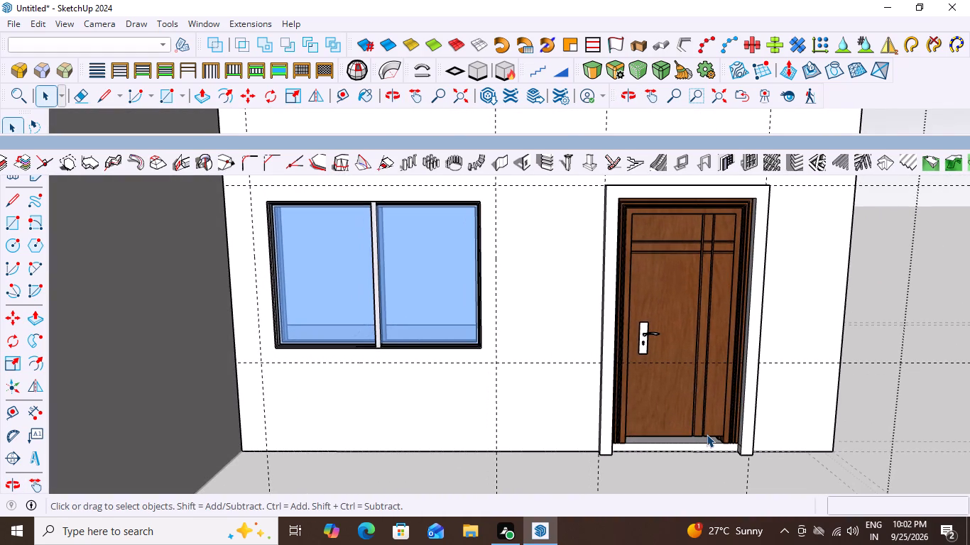
middle_drag(714, 435, 815, 463)
scroll(721, 403, up, 4)
scroll(759, 397, down, 6)
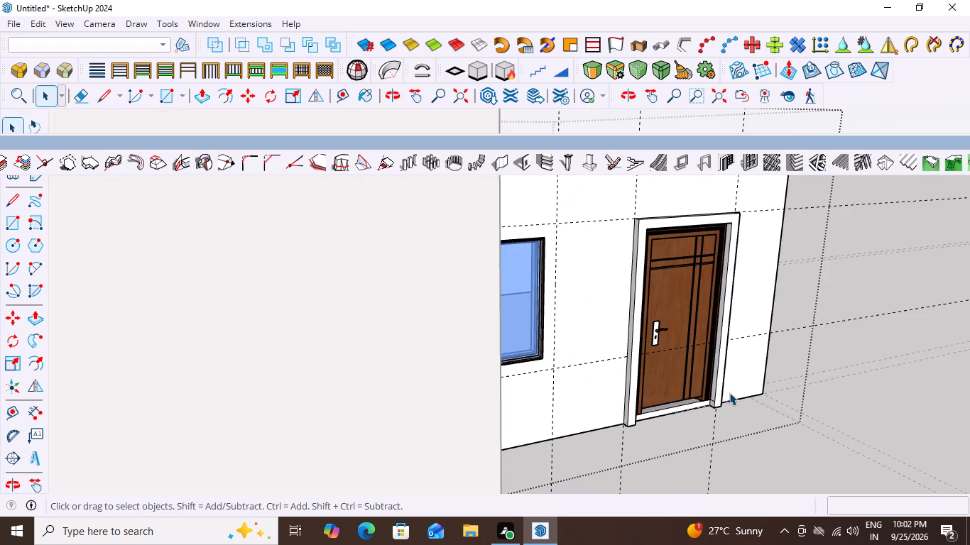
scroll(671, 395, up, 3)
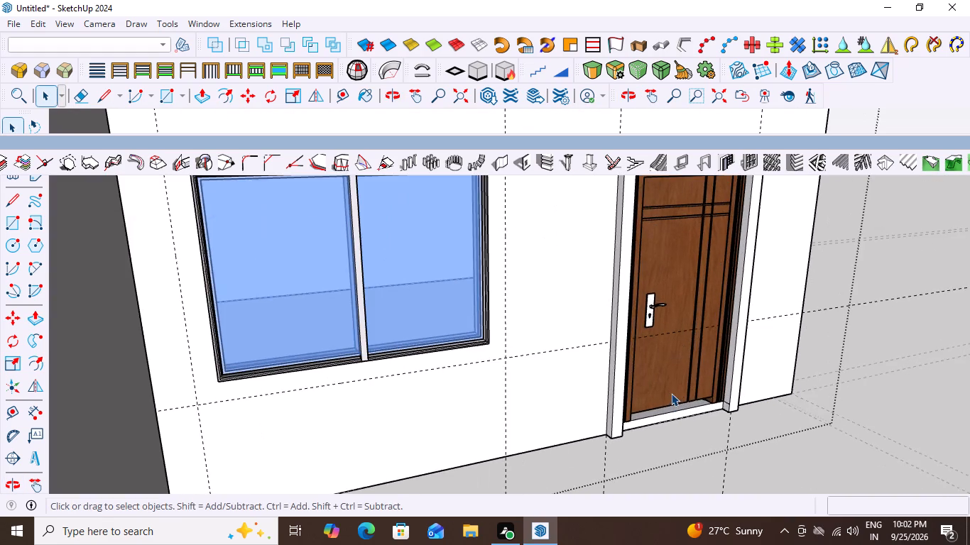
Reopen the wall group and delete the short dividing edge near the base of the handle-side surround leg's inner face.
scroll(671, 392, up, 8)
middle_drag(708, 430, 699, 434)
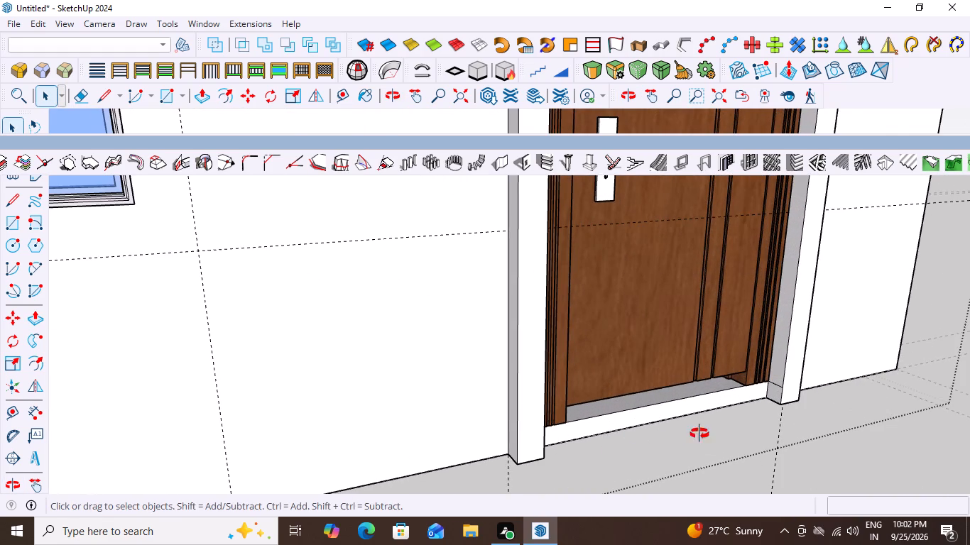
middle_drag(699, 434, 525, 407)
scroll(364, 417, up, 8)
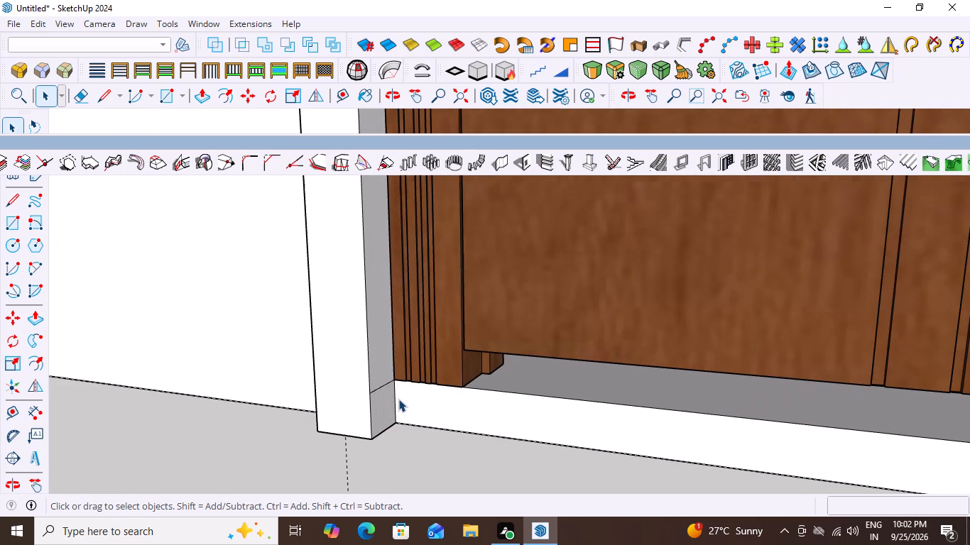
click(377, 389)
double_click(377, 389)
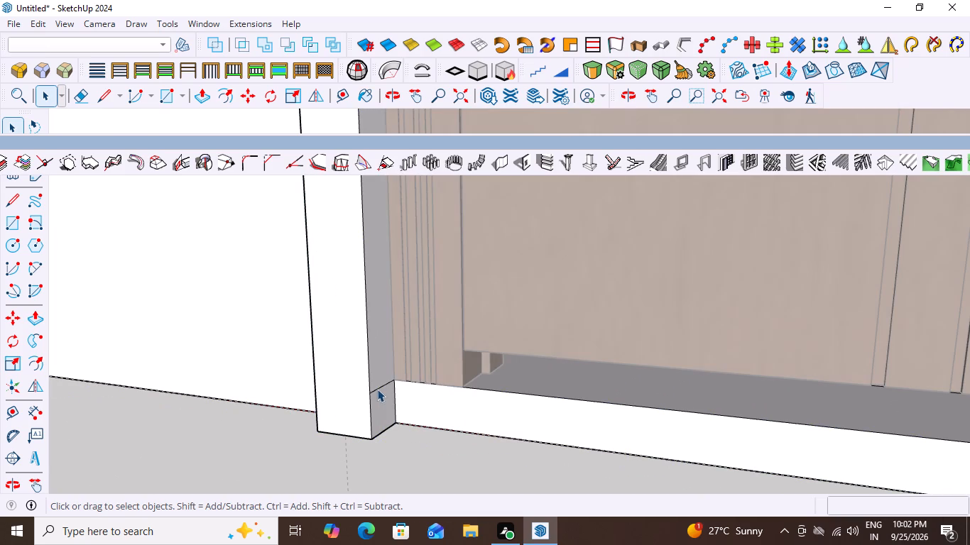
click(377, 389)
key(Delete)
Delete the short dividing edge near the base of the inner face of the door surround leg opposite the handle.
scroll(426, 387, down, 13)
middle_drag(470, 422, 840, 441)
scroll(649, 355, up, 3)
scroll(590, 347, up, 11)
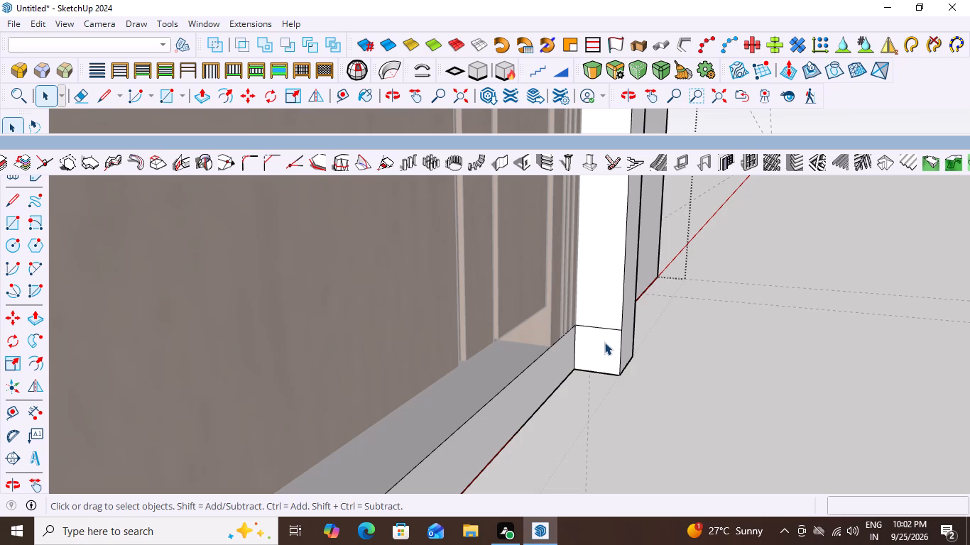
click(611, 326)
click(679, 344)
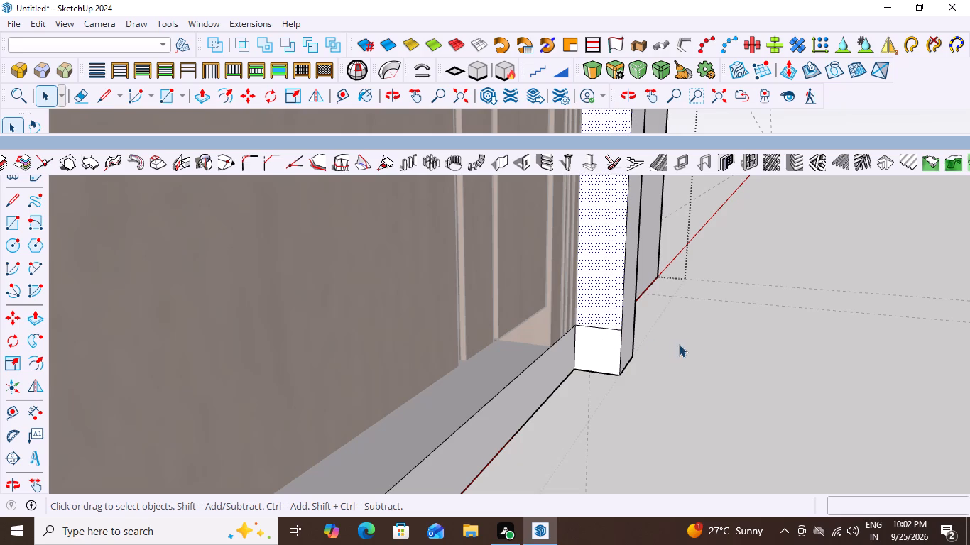
click(607, 326)
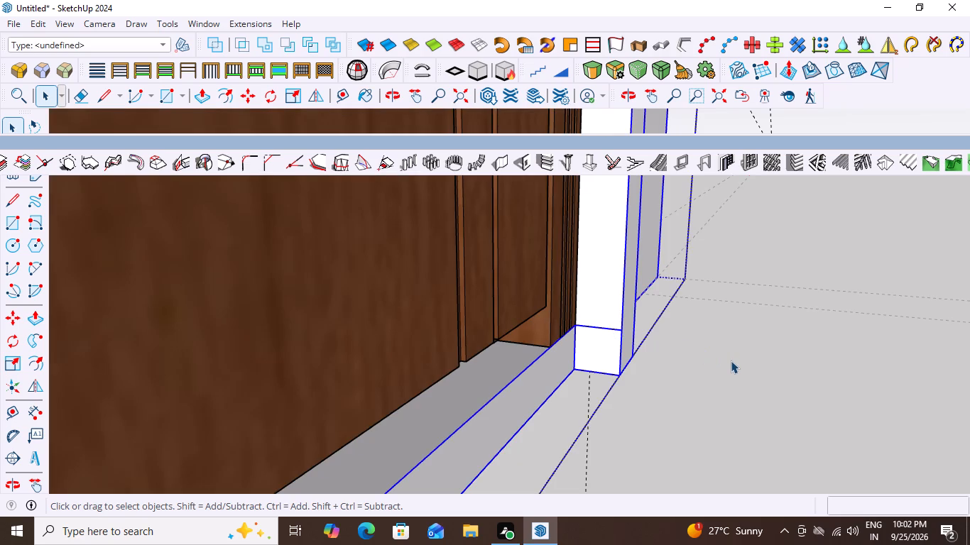
click(731, 360)
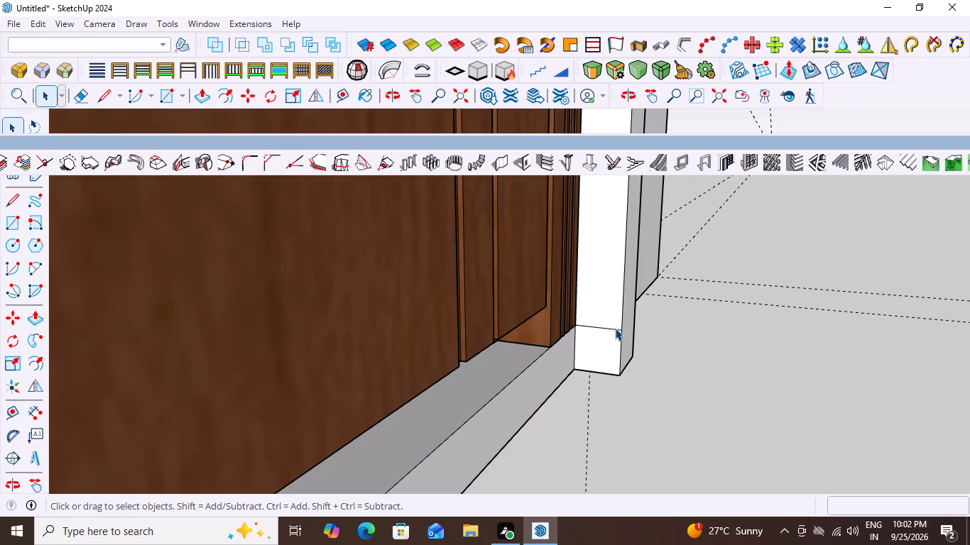
click(615, 328)
click(731, 365)
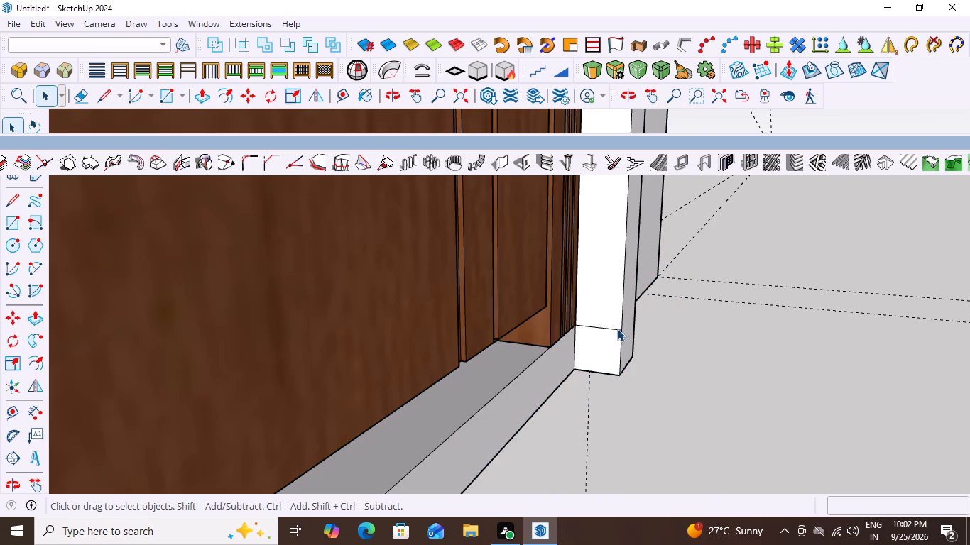
double_click(614, 329)
triple_click(614, 329)
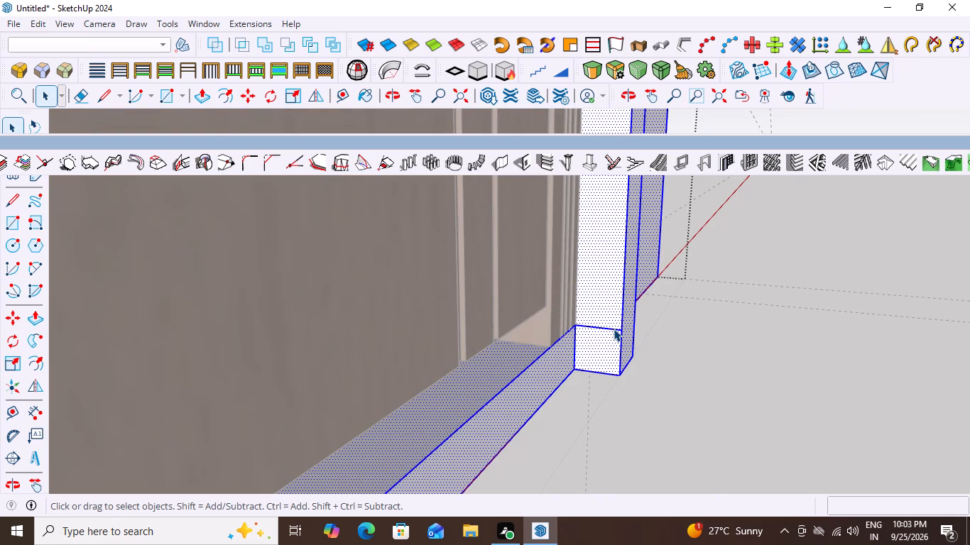
double_click(614, 329)
click(716, 360)
click(603, 326)
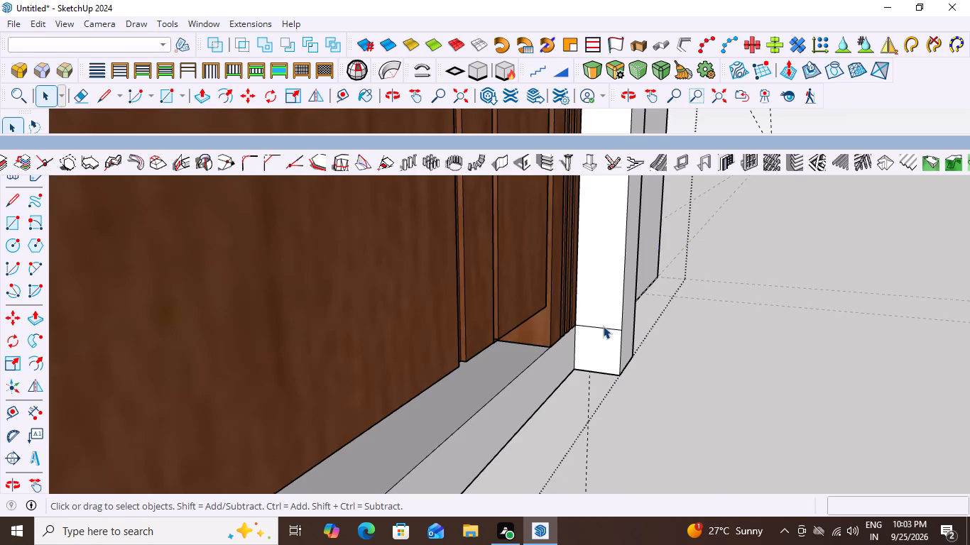
click(603, 326)
click(603, 326)
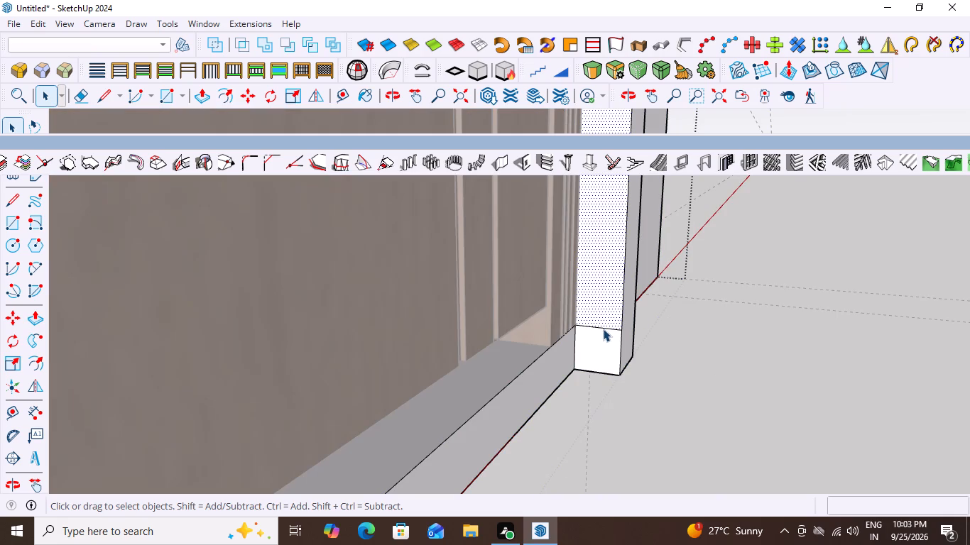
click(603, 328)
key(Delete)
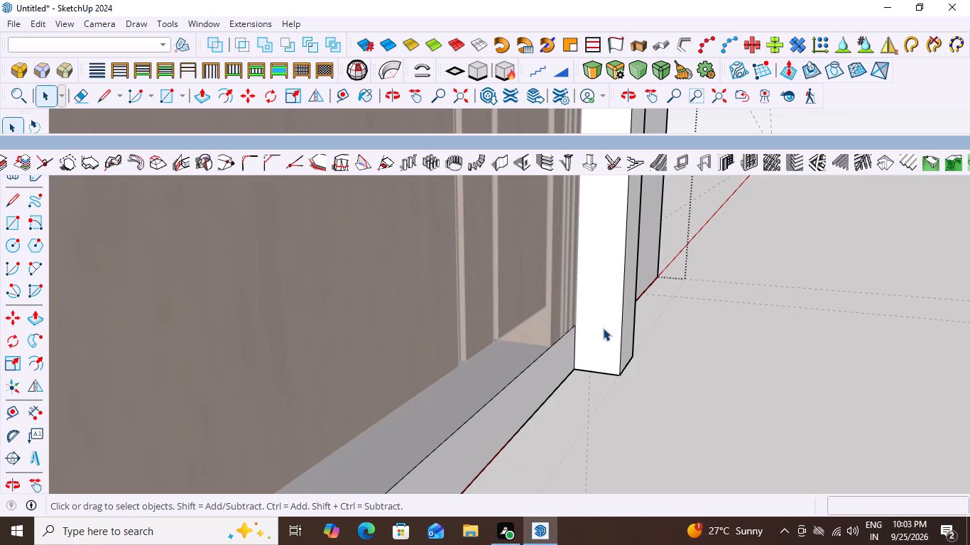
Leave the wall group and examine the door surround together with the window wall.
scroll(592, 342, down, 11)
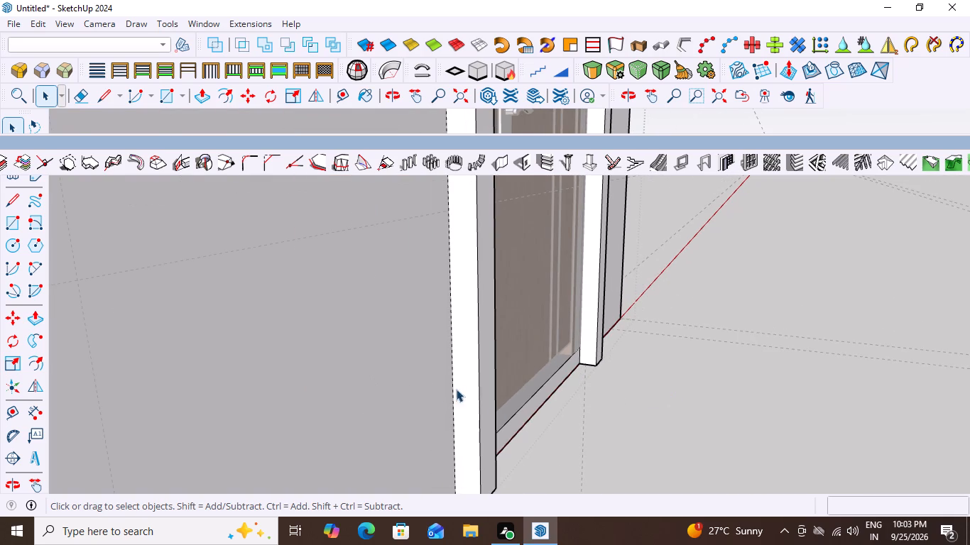
scroll(648, 405, down, 2)
middle_drag(619, 395, 470, 397)
double_click(561, 431)
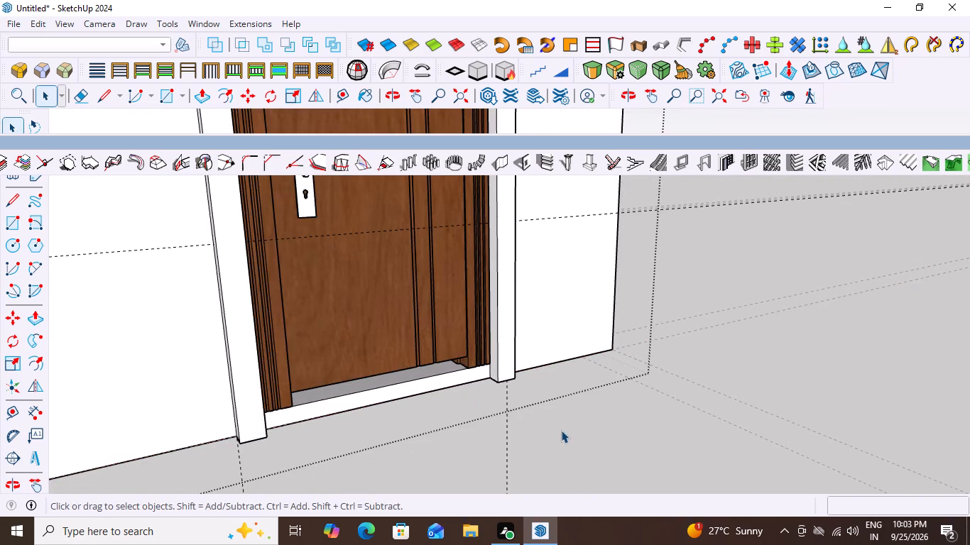
scroll(587, 417, down, 7)
middle_drag(606, 425, 530, 423)
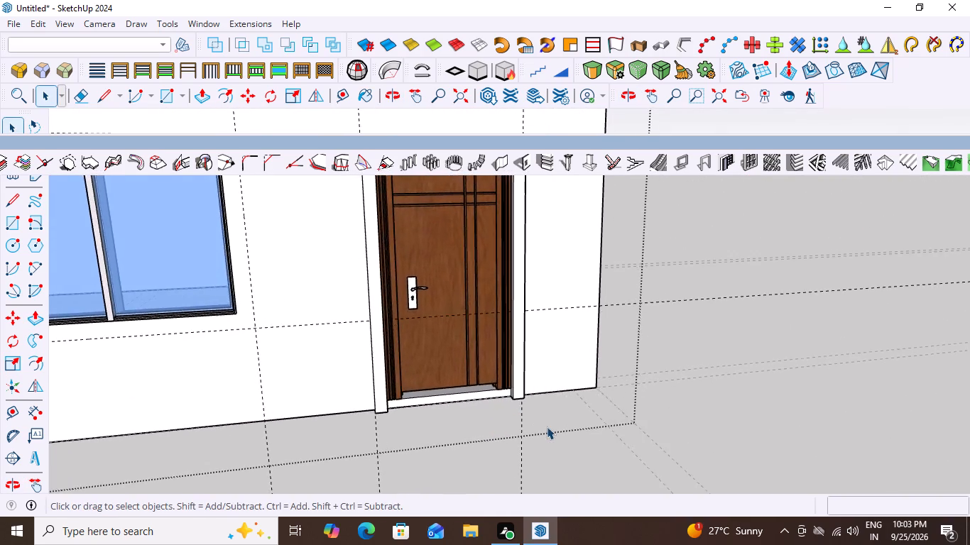
scroll(547, 426, down, 8)
scroll(474, 376, up, 3)
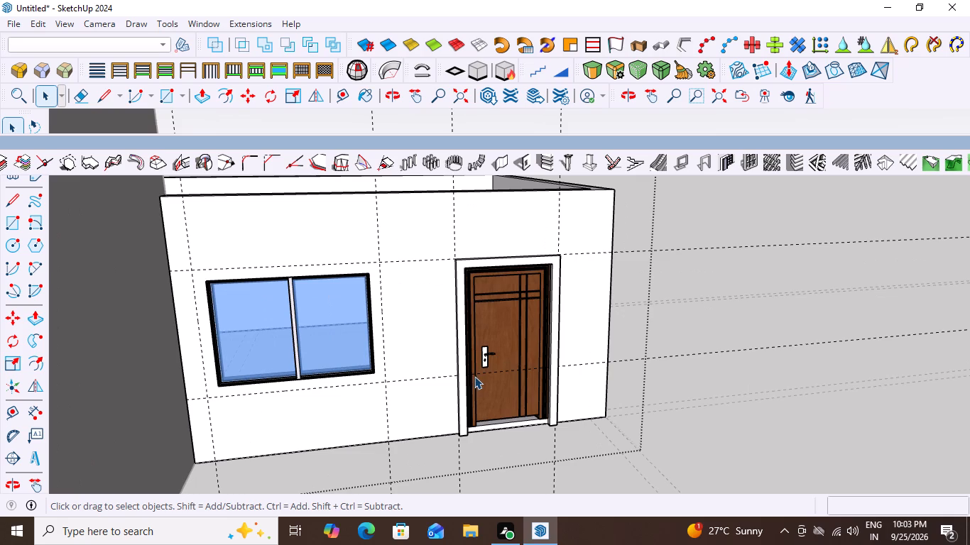
scroll(494, 365, down, 6)
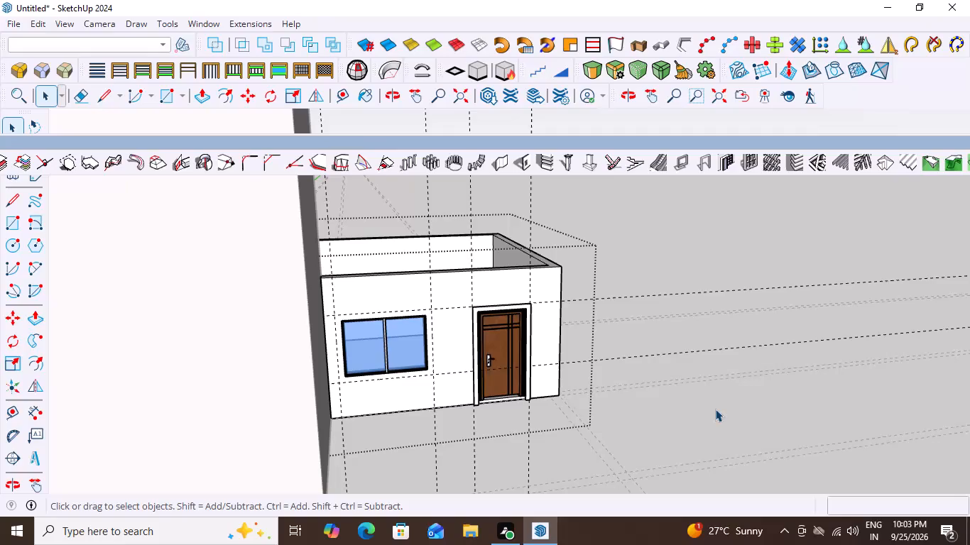
scroll(428, 386, up, 4)
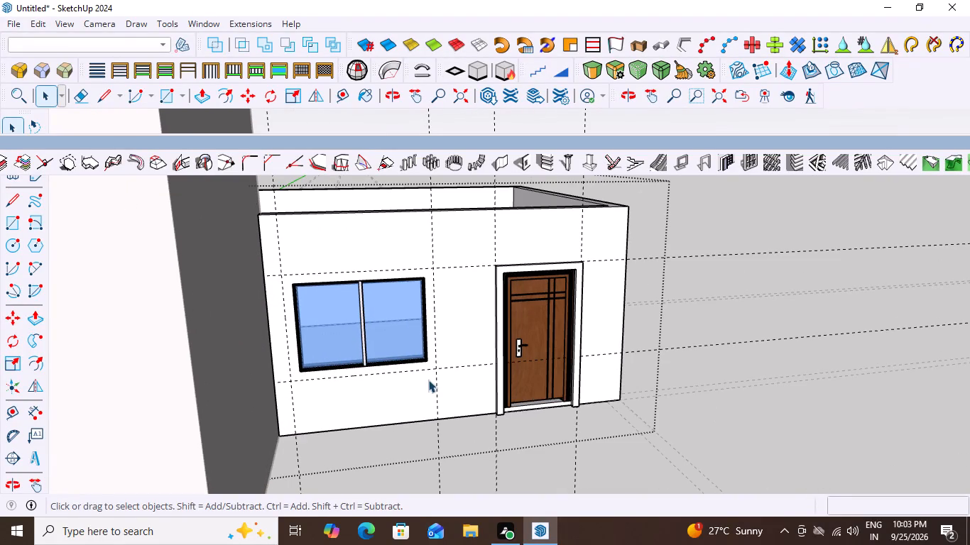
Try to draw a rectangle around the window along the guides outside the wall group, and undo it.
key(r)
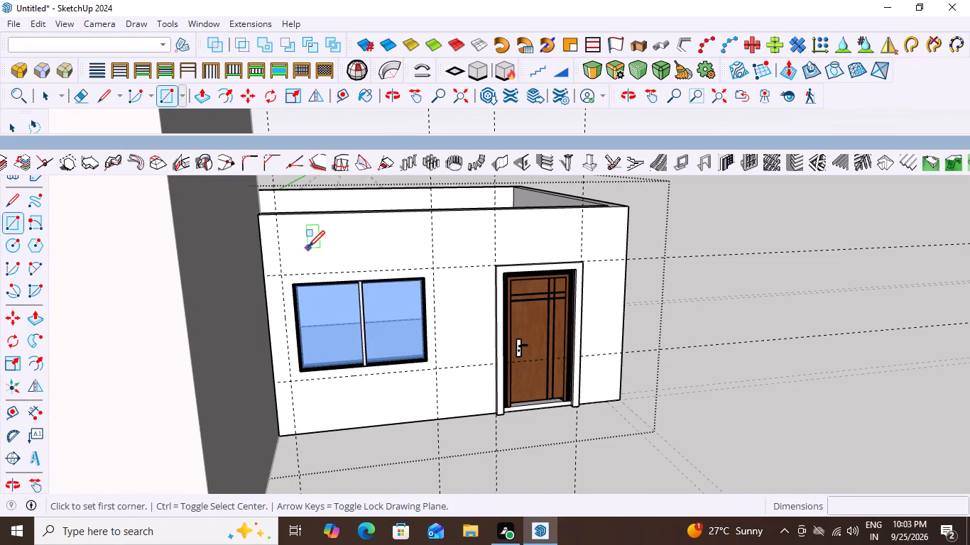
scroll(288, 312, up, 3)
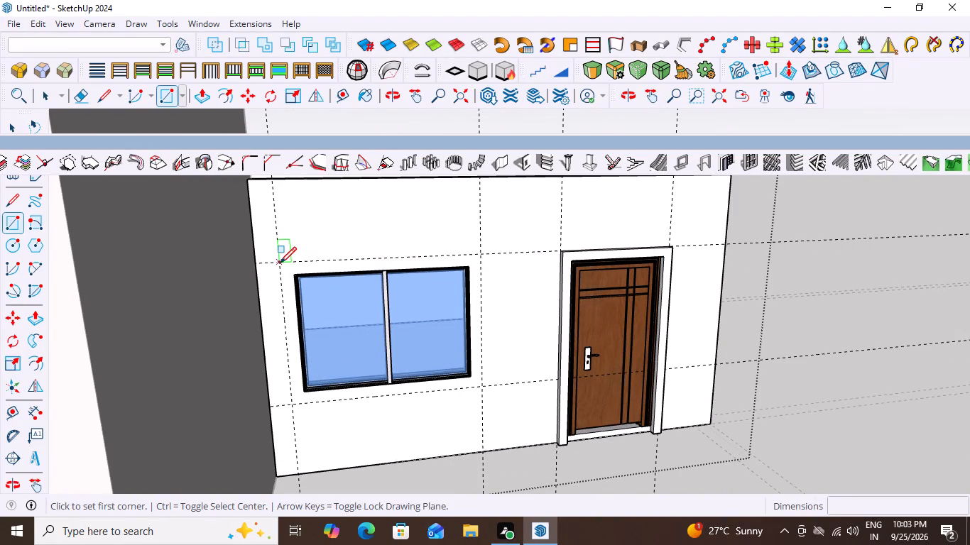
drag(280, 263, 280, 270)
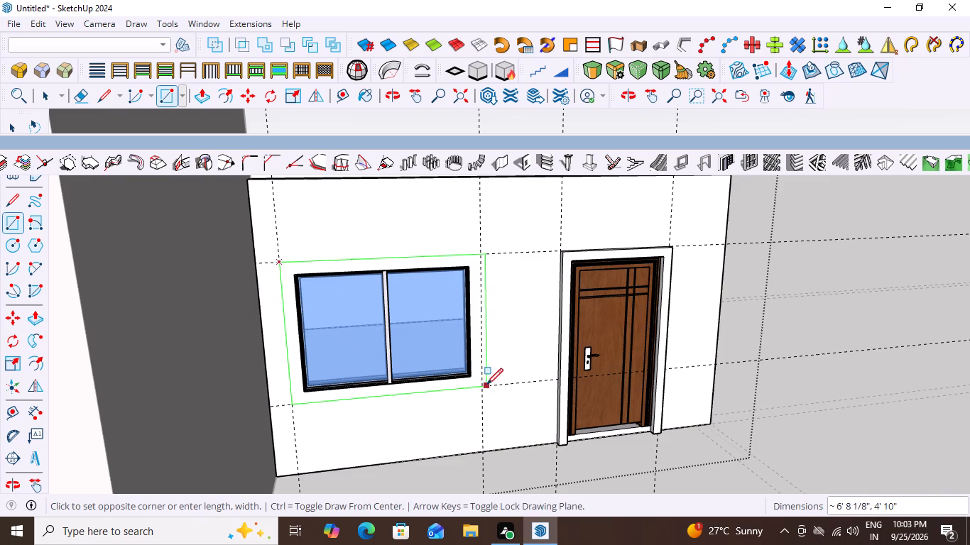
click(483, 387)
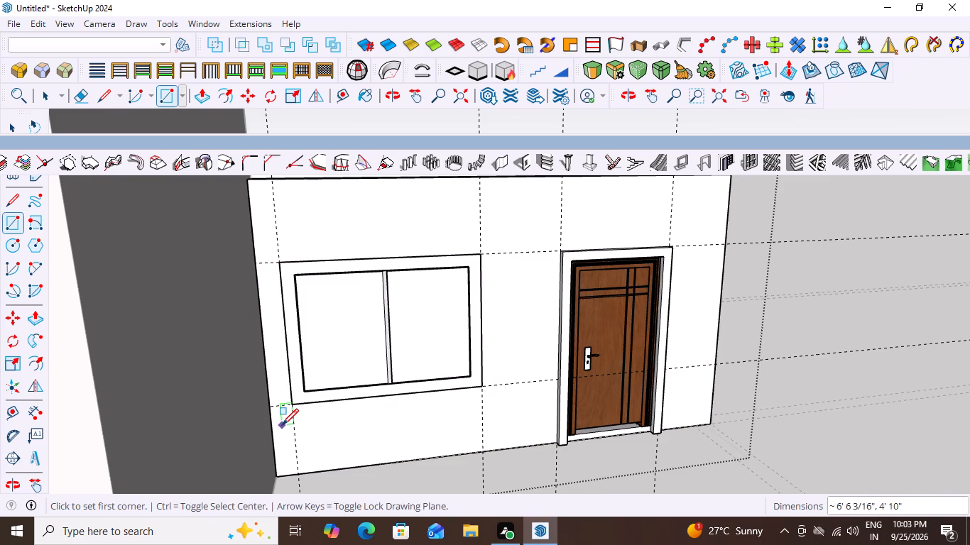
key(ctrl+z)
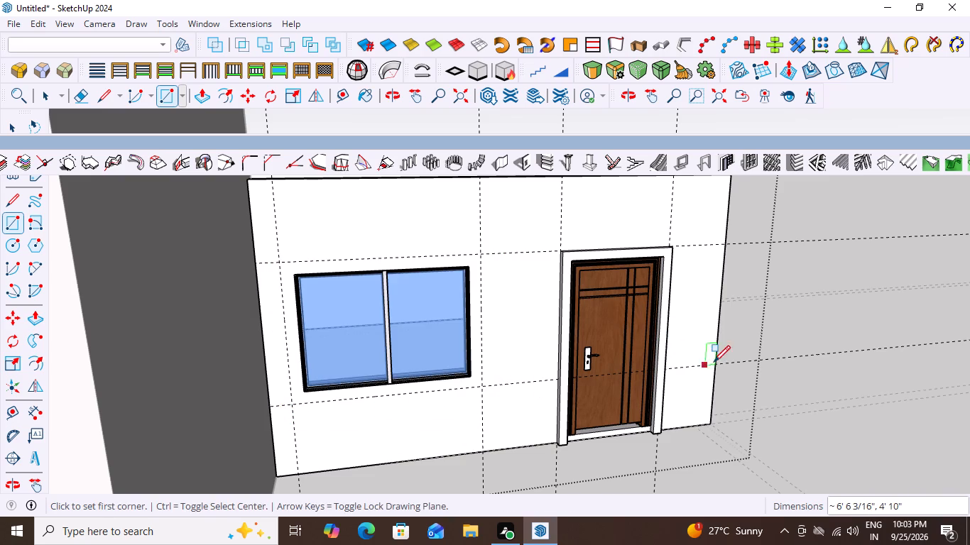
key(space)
Open the wall group and draw a rectangle about 6' 6" by 4' 10" around the window between the guide intersections.
double_click(466, 262)
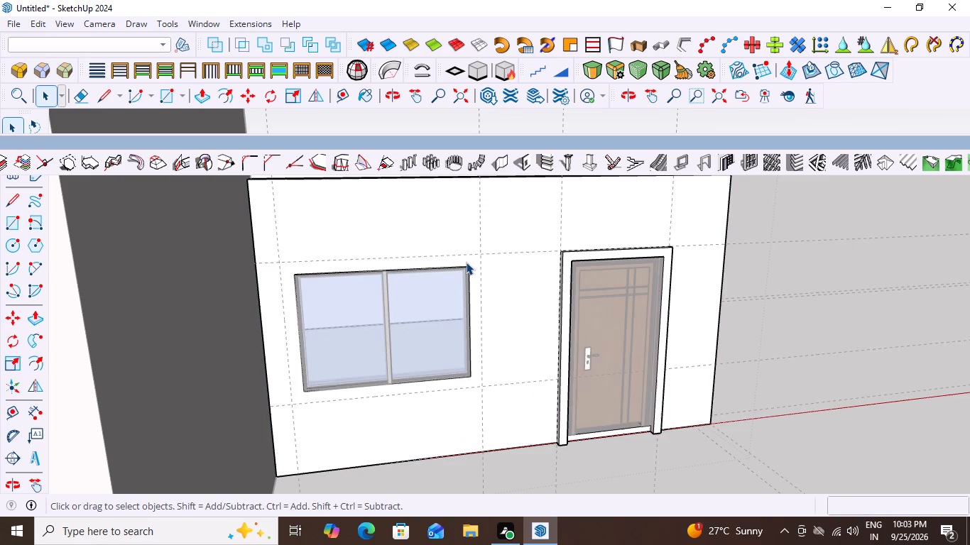
key(r)
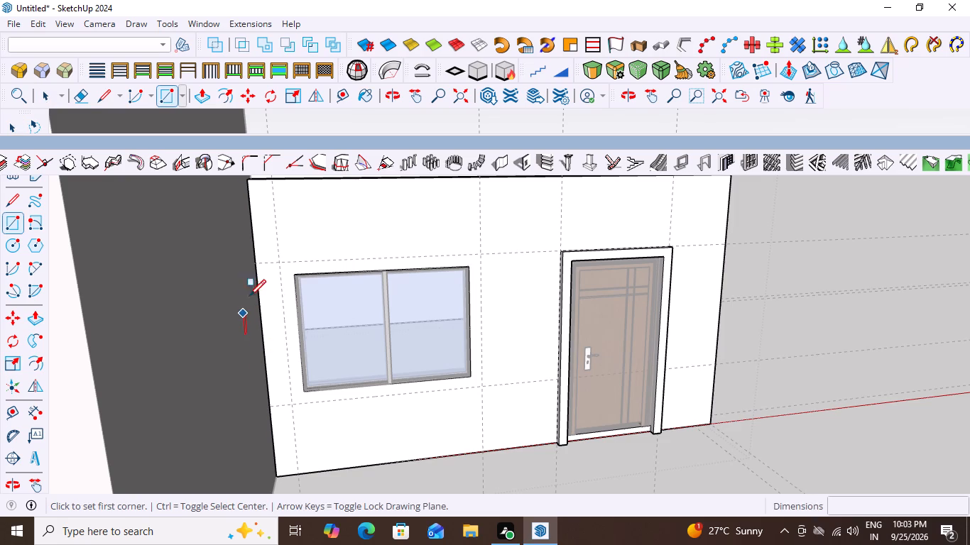
click(278, 263)
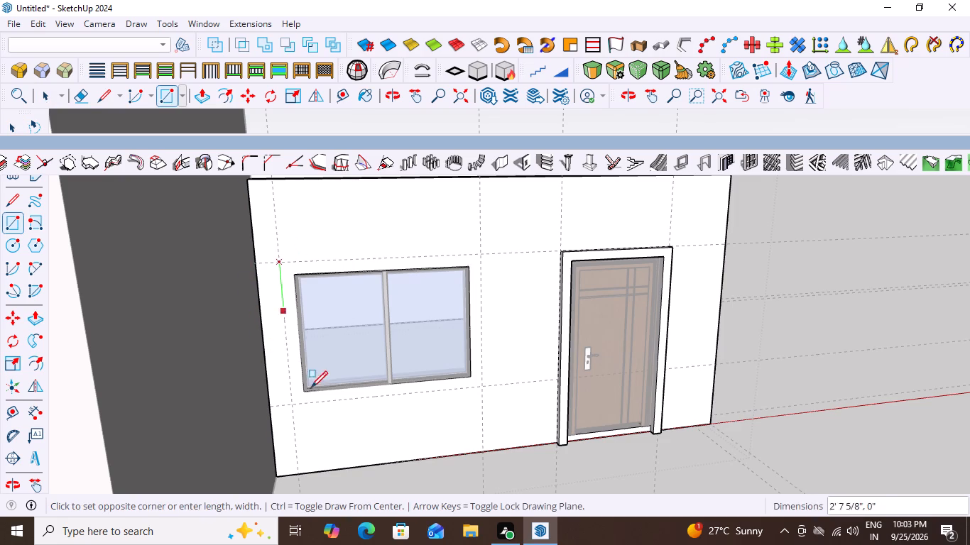
click(481, 387)
key(space)
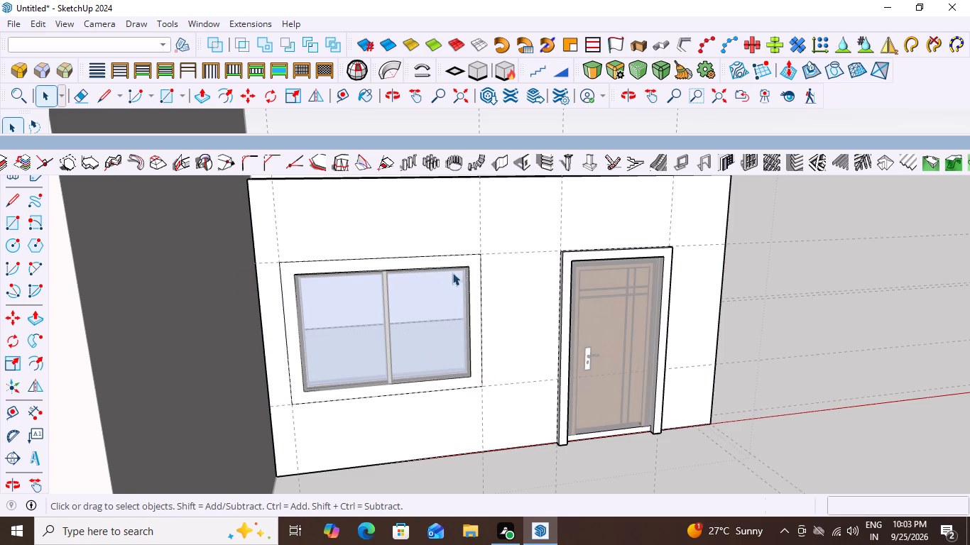
Push/pull the border face around the window outward by 3" and leave the wall group.
double_click(464, 256)
double_click(469, 258)
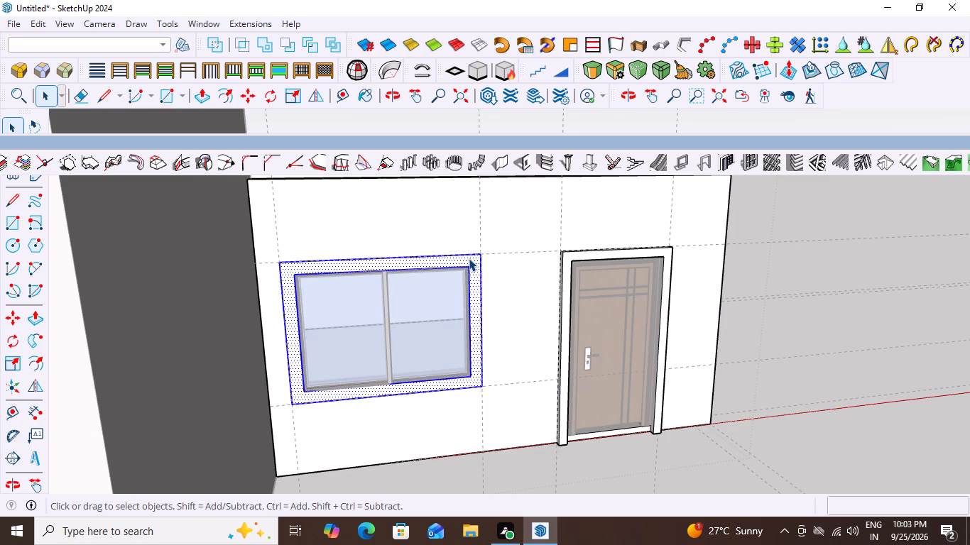
key(p)
click(471, 251)
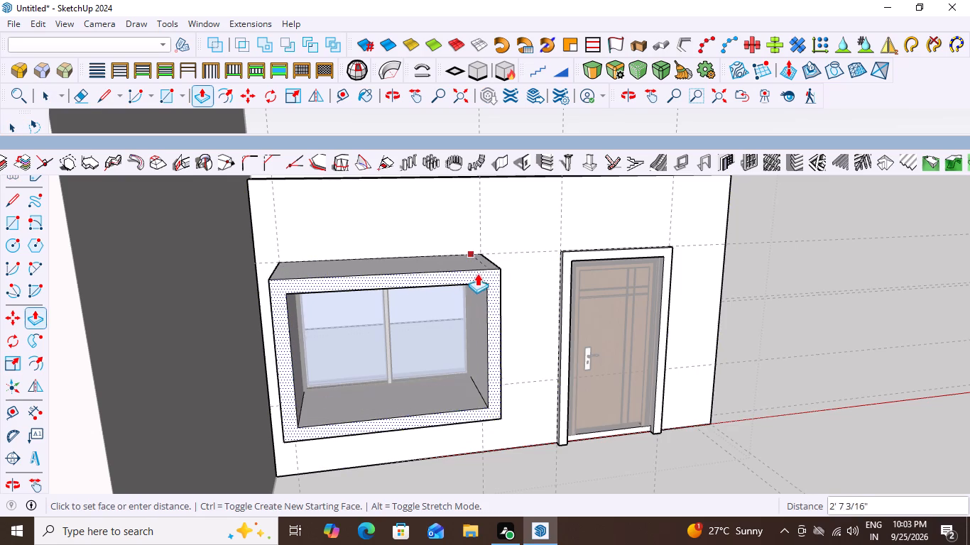
text(3")
key(Return)
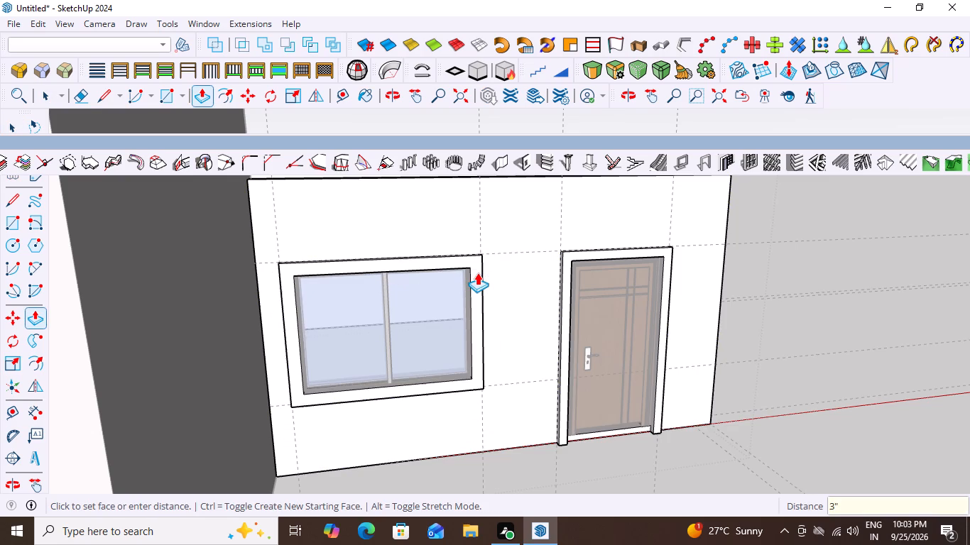
key(space)
click(810, 272)
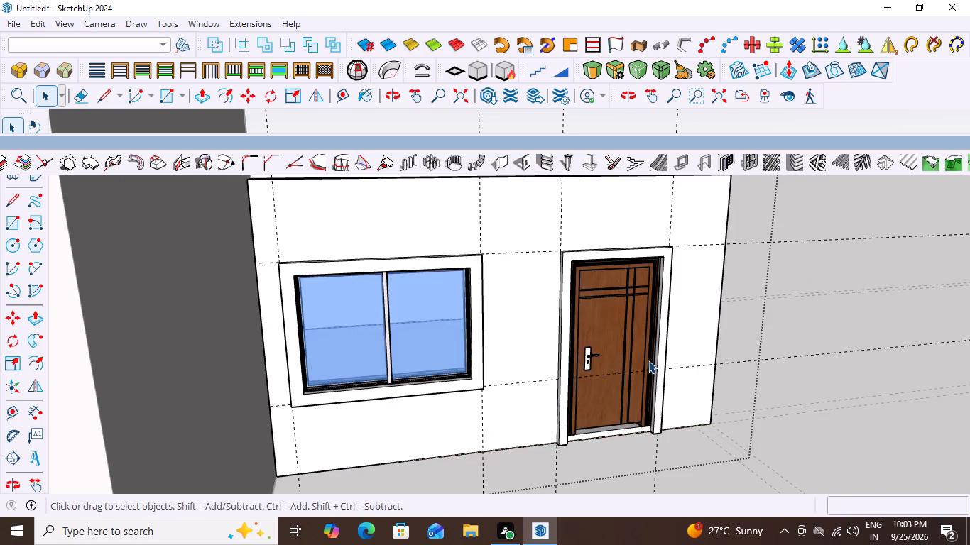
Examine the whole building from several sides, including the rear walls, the tall block and the front openings.
scroll(538, 402, down, 7)
double_click(781, 240)
middle_drag(769, 263, 653, 269)
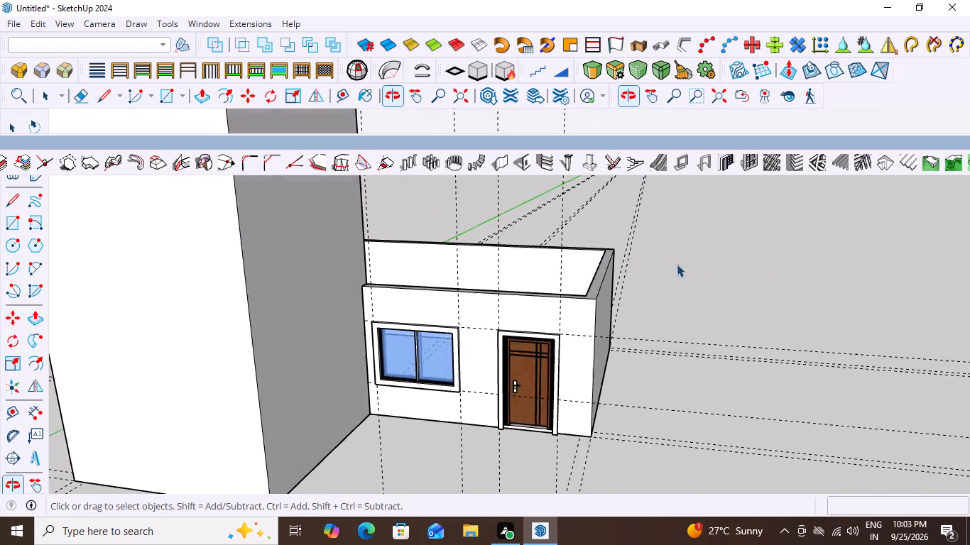
scroll(692, 263, down, 9)
middle_drag(674, 349, 182, 341)
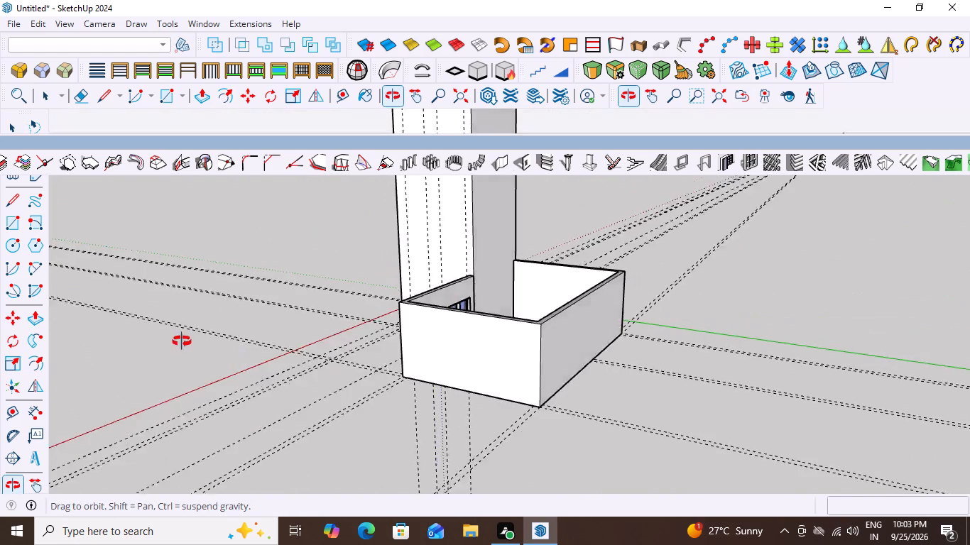
middle_drag(182, 341, 621, 407)
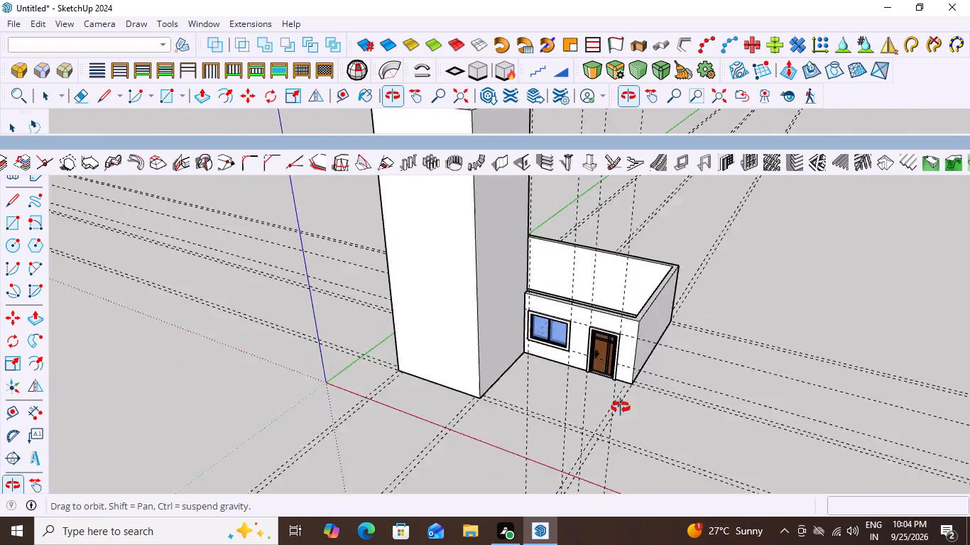
middle_drag(621, 407, 699, 363)
scroll(690, 319, down, 4)
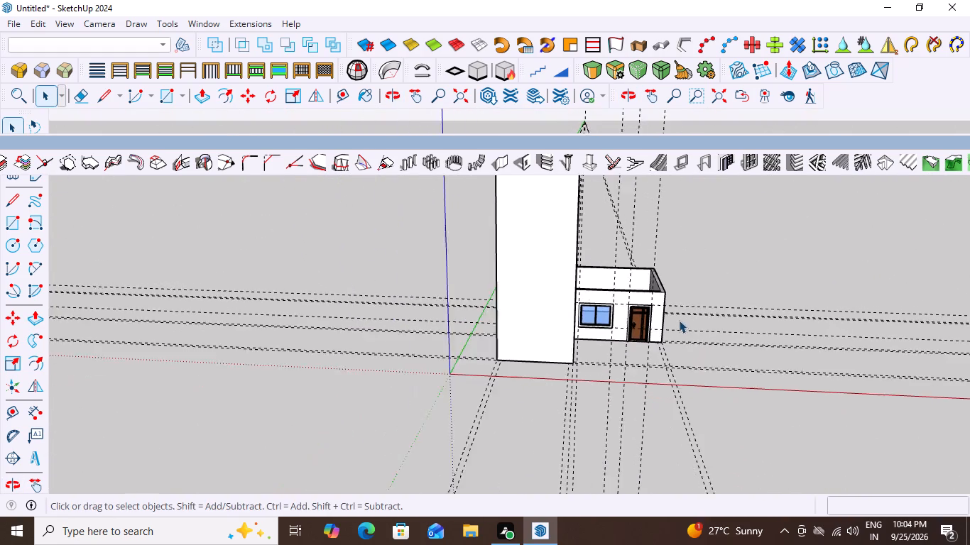
scroll(679, 320, down, 3)
middle_drag(717, 306, 740, 284)
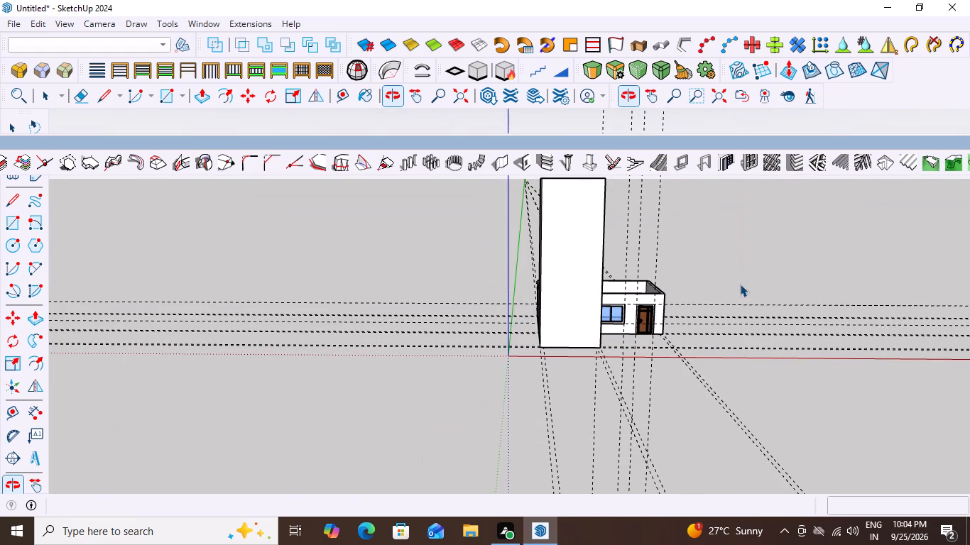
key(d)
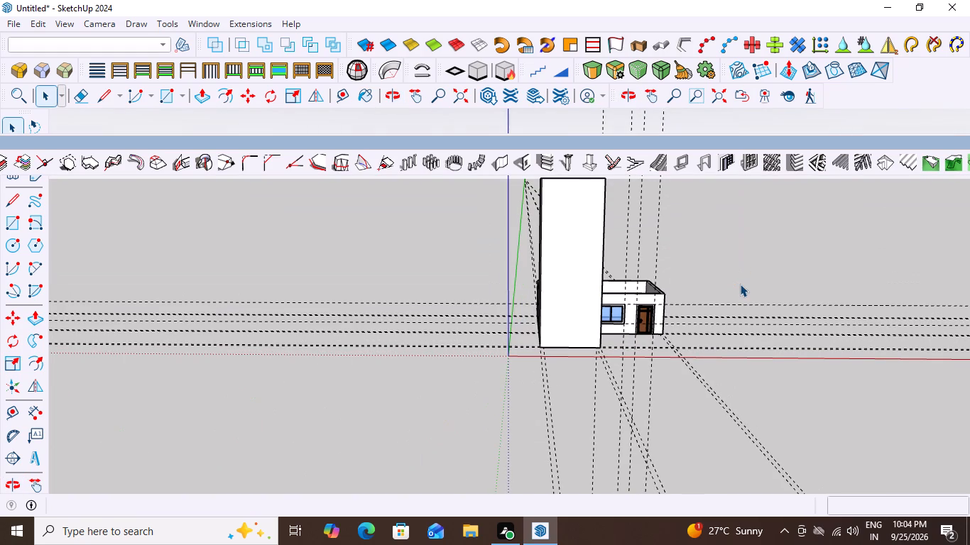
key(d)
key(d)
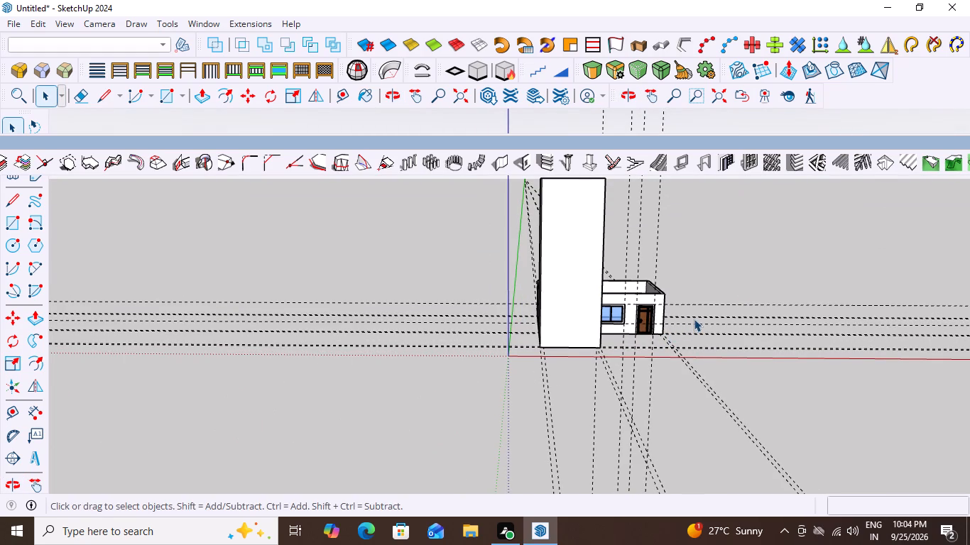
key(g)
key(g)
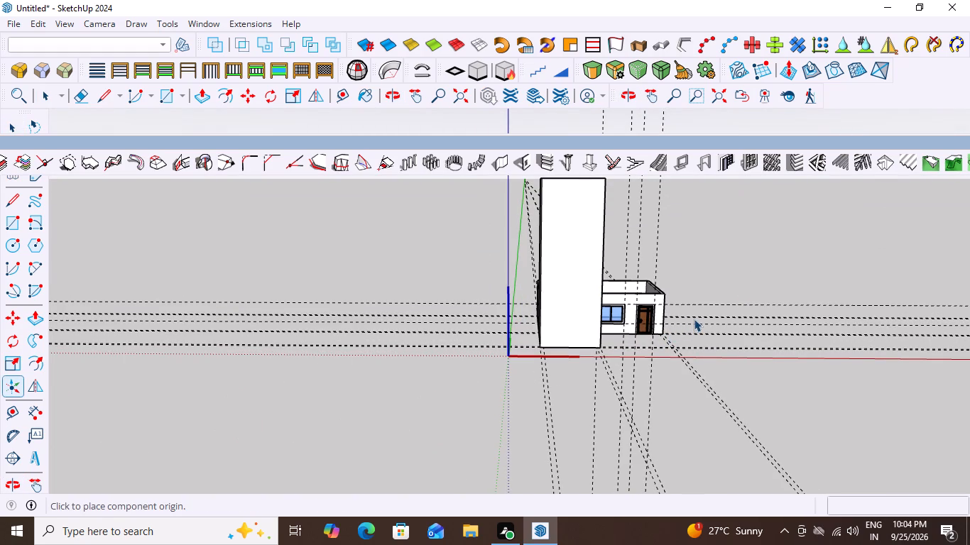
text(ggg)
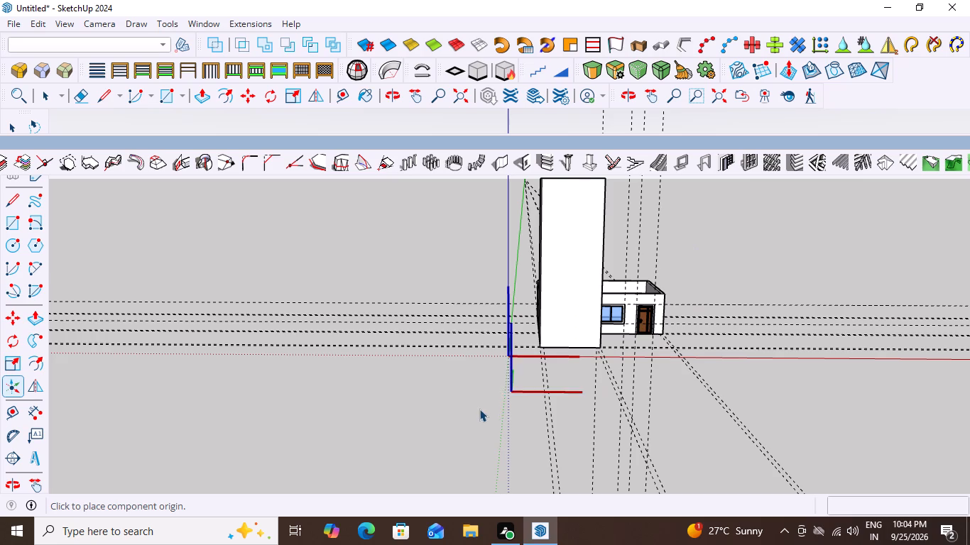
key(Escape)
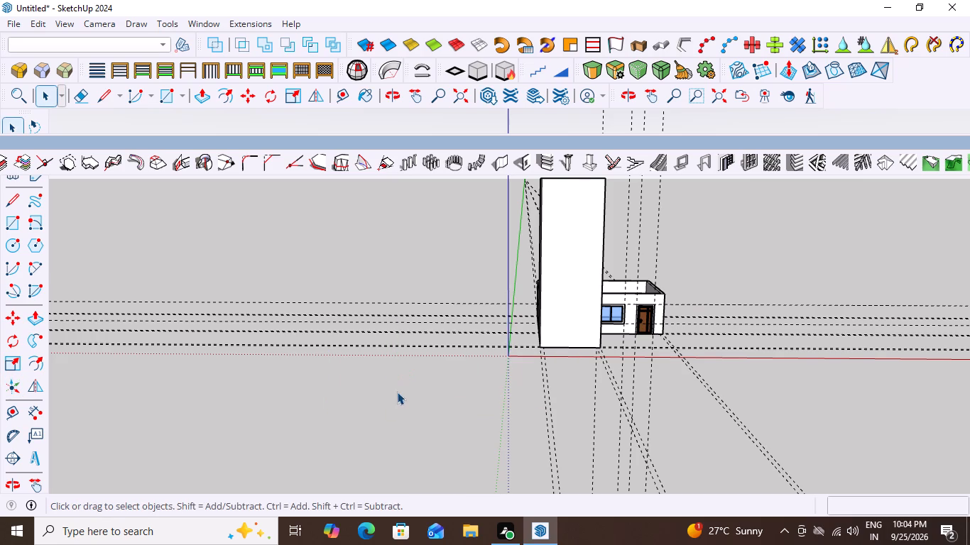
Delete all construction guides from the model.
scroll(468, 381, down, 9)
middle_drag(646, 353, 485, 389)
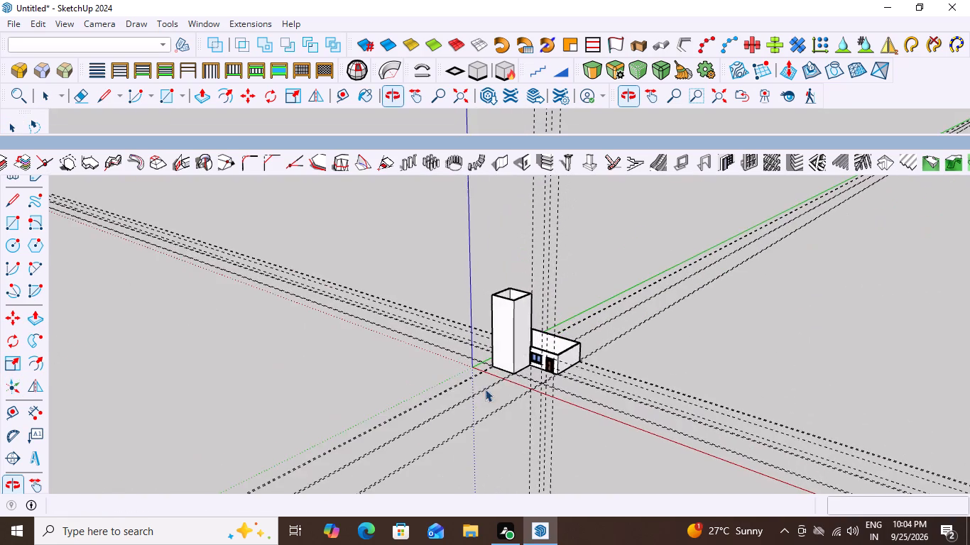
scroll(550, 422, up, 8)
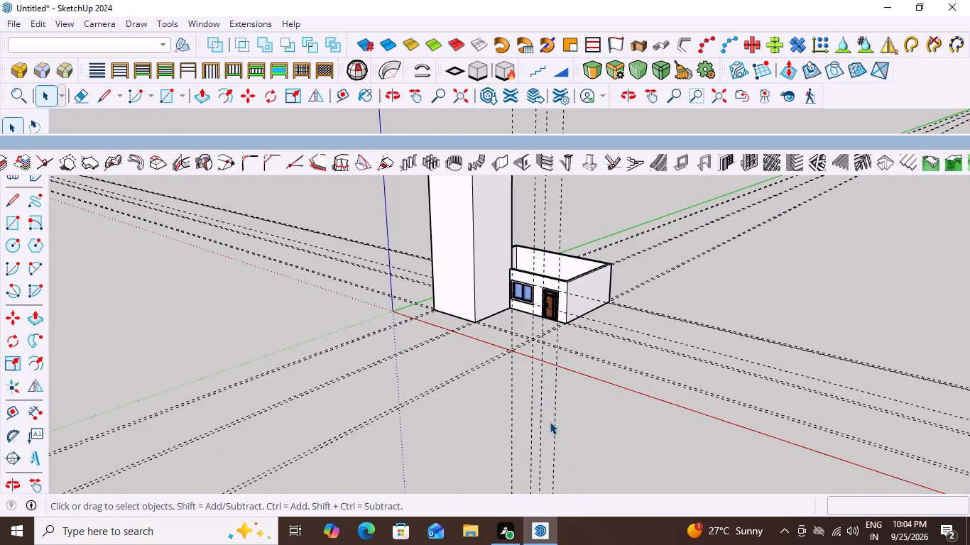
scroll(550, 422, down, 1)
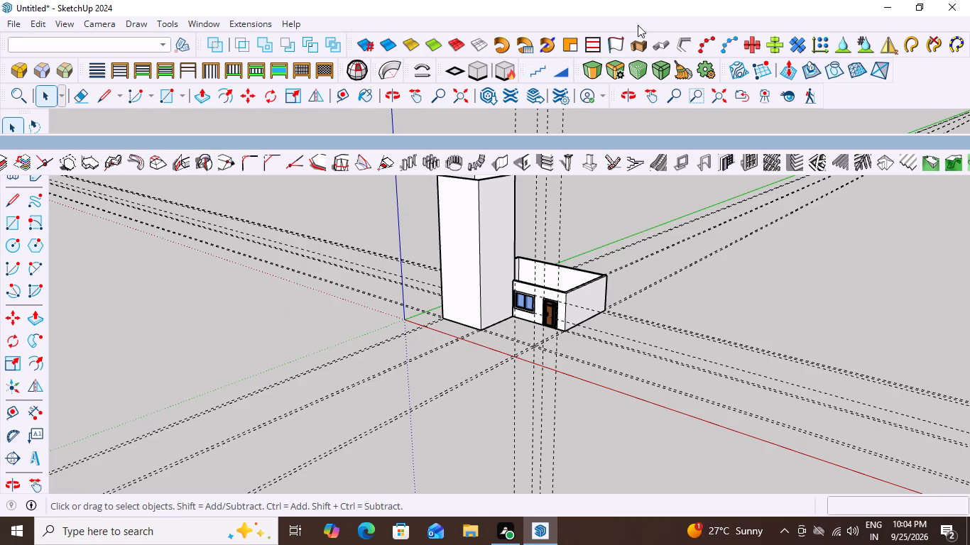
click(38, 23)
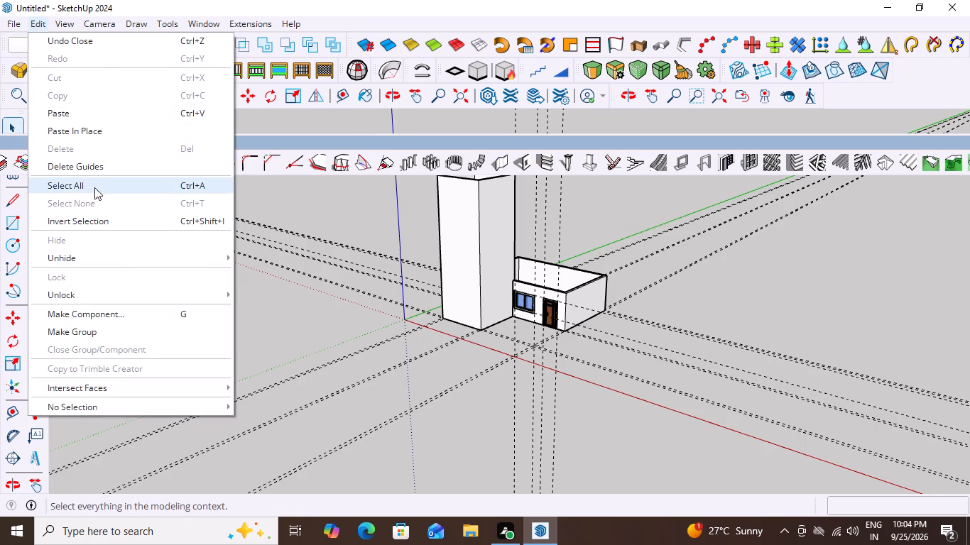
click(110, 166)
Examine the tall block and the low room's front wall, checking the window and door surrounds.
scroll(413, 358, down, 8)
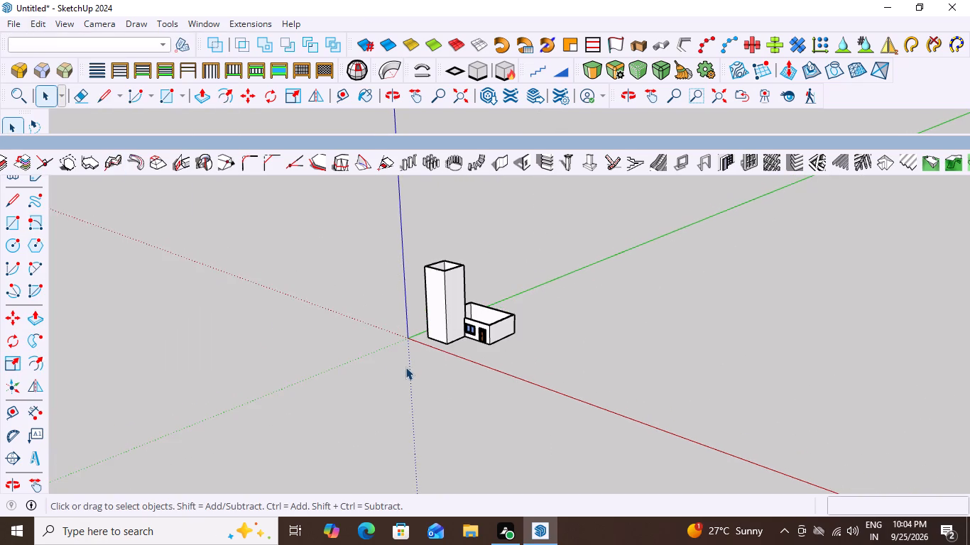
middle_drag(437, 370, 650, 356)
scroll(525, 364, up, 7)
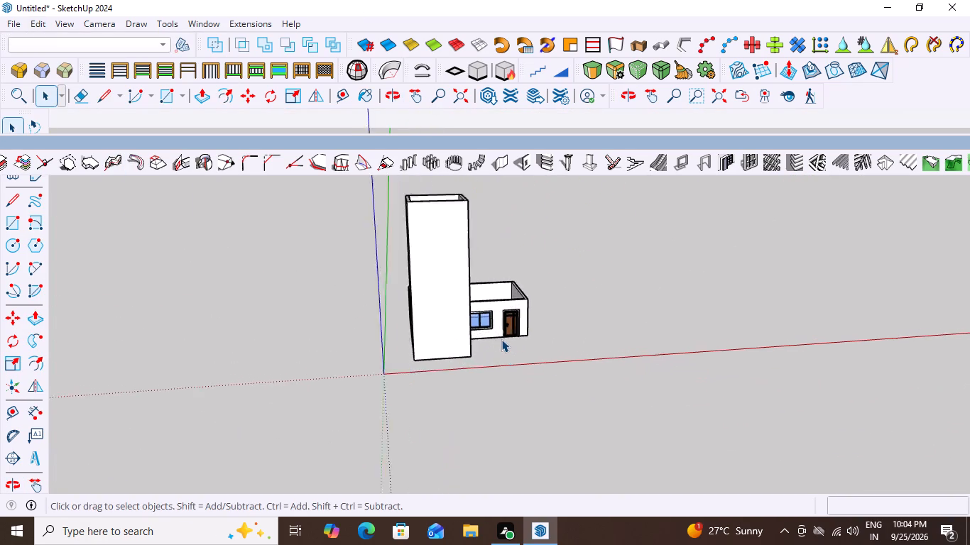
scroll(501, 339, up, 5)
scroll(501, 337, down, 9)
middle_drag(488, 323, 489, 277)
scroll(495, 309, up, 12)
scroll(440, 336, down, 3)
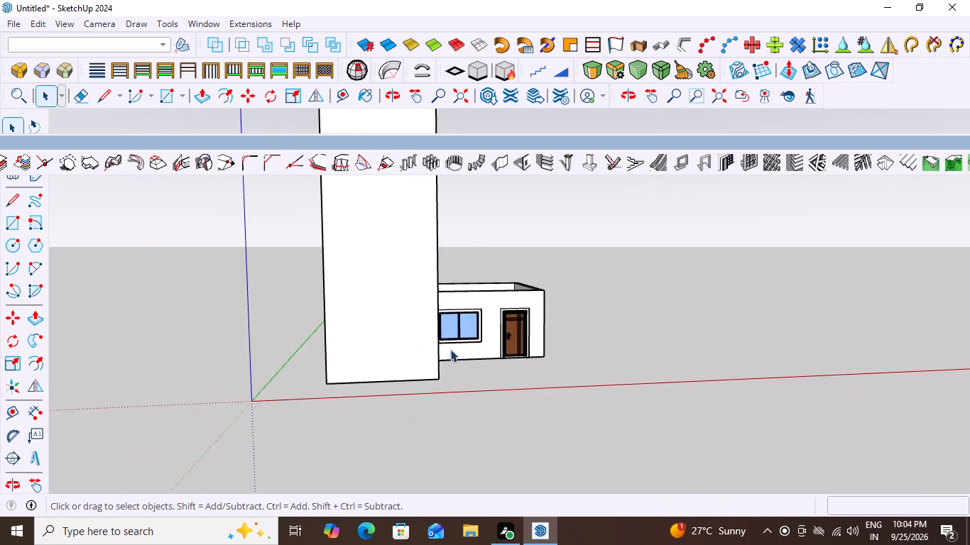
scroll(450, 349, down, 4)
middle_drag(576, 354, 439, 489)
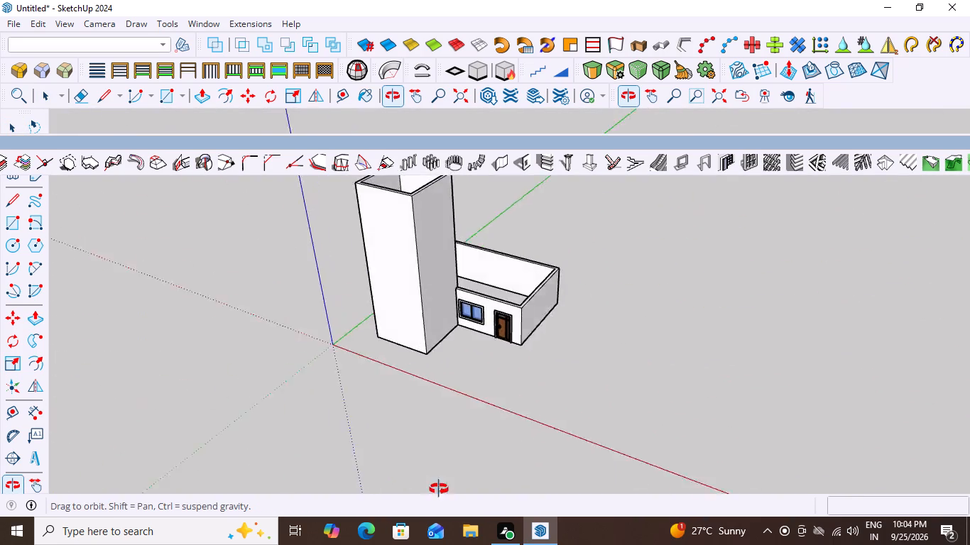
middle_drag(439, 489, 663, 505)
scroll(446, 331, down, 3)
middle_drag(521, 351, 396, 320)
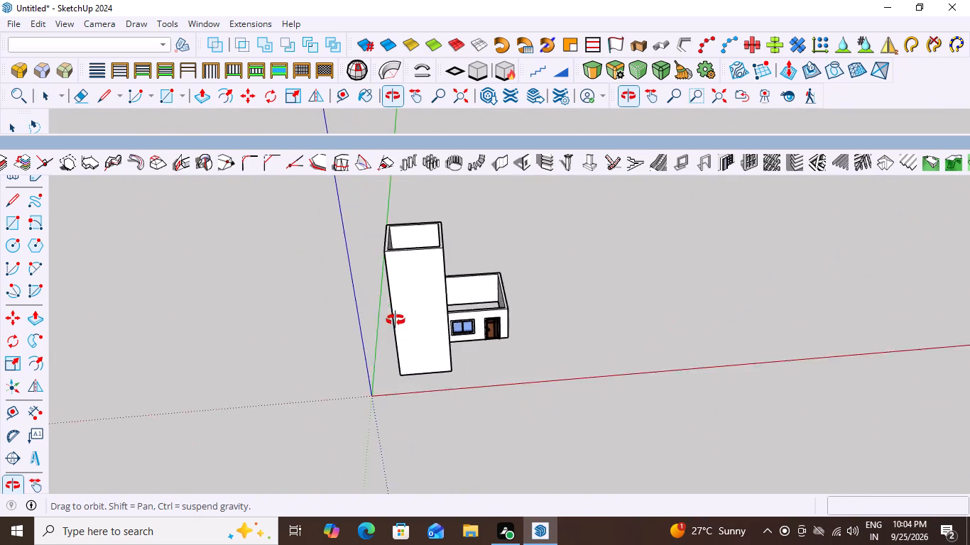
middle_drag(396, 320, 404, 281)
scroll(494, 342, up, 7)
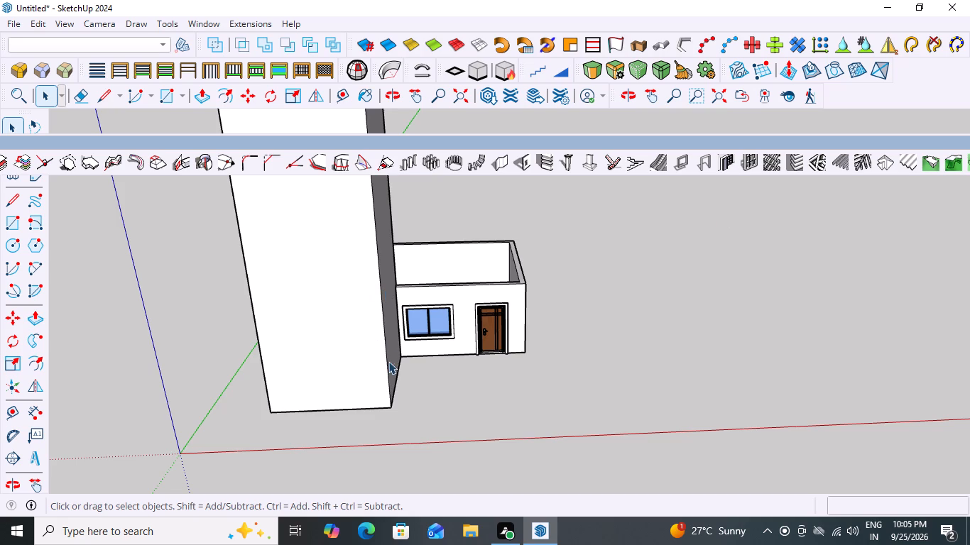
scroll(342, 338, down, 9)
scroll(388, 332, up, 12)
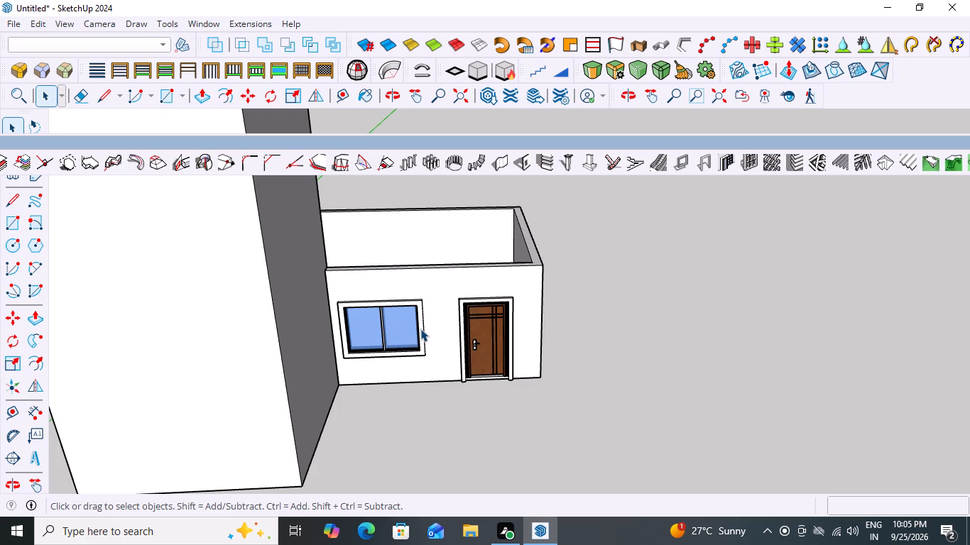
scroll(525, 304, down, 14)
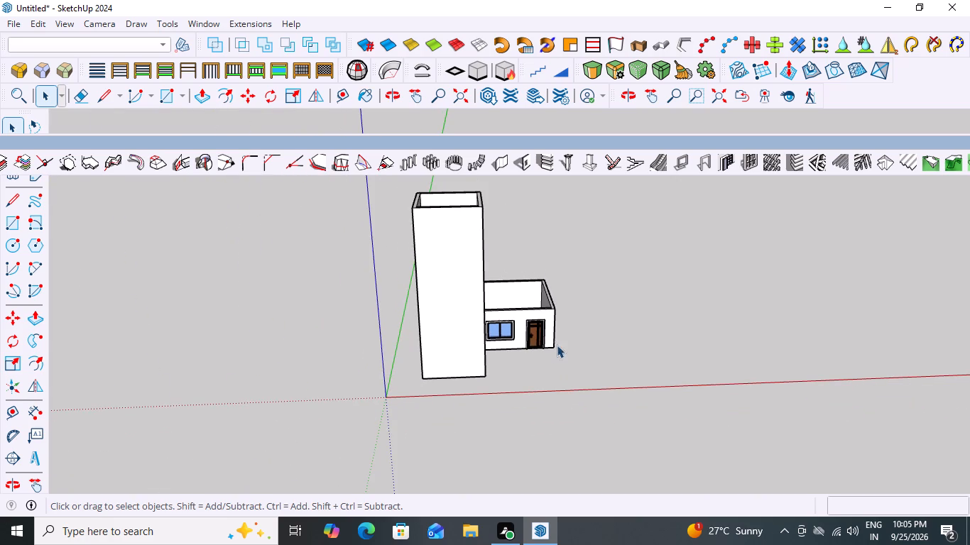
middle_drag(530, 302, 514, 216)
scroll(503, 304, up, 3)
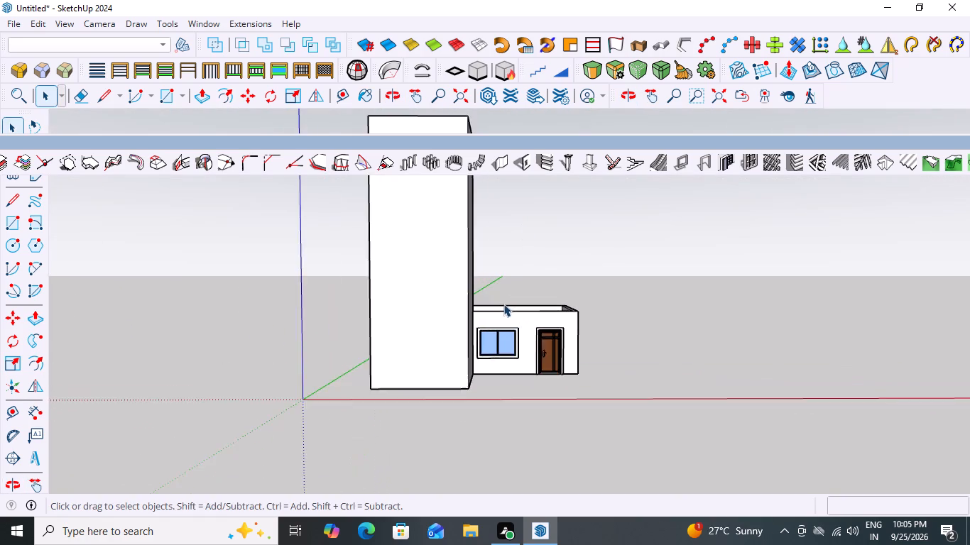
scroll(503, 304, up, 7)
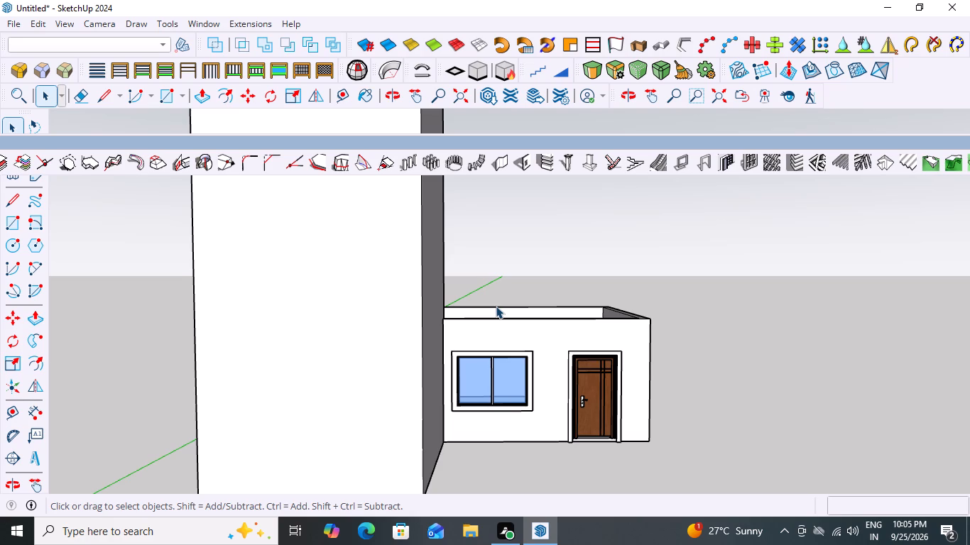
Examine the building from the rear and check the door and window on the inside of the low room.
scroll(525, 321, down, 8)
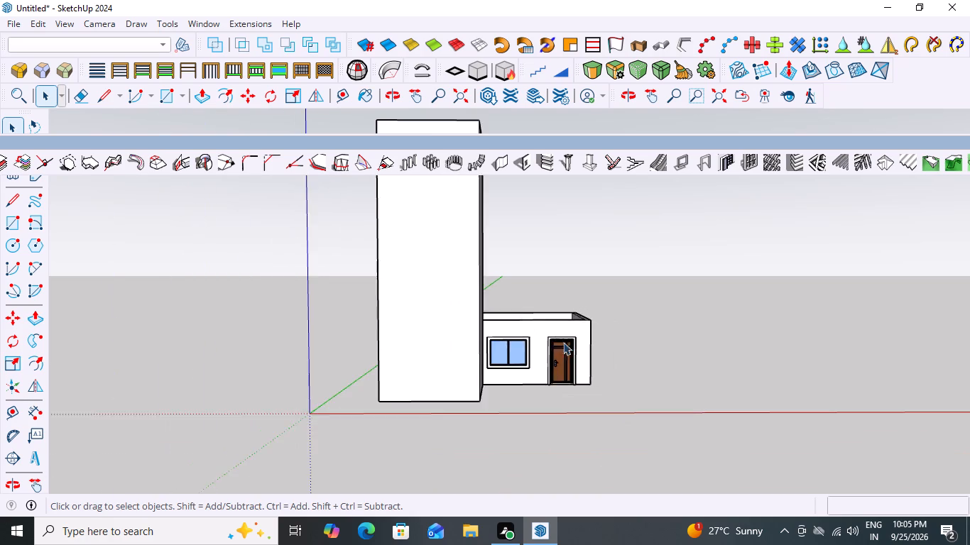
scroll(563, 342, down, 5)
middle_drag(645, 358, 362, 445)
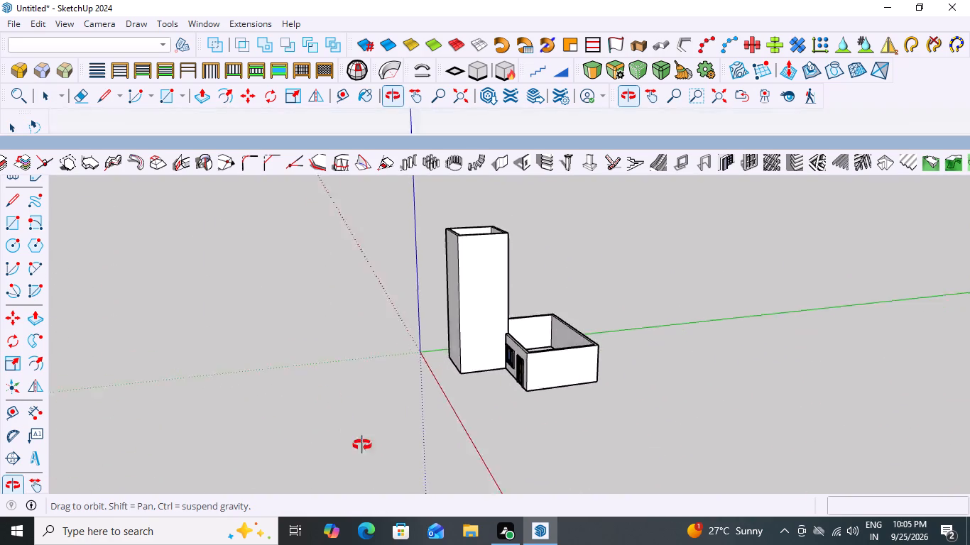
middle_drag(362, 445, 873, 529)
middle_drag(438, 306, 463, 322)
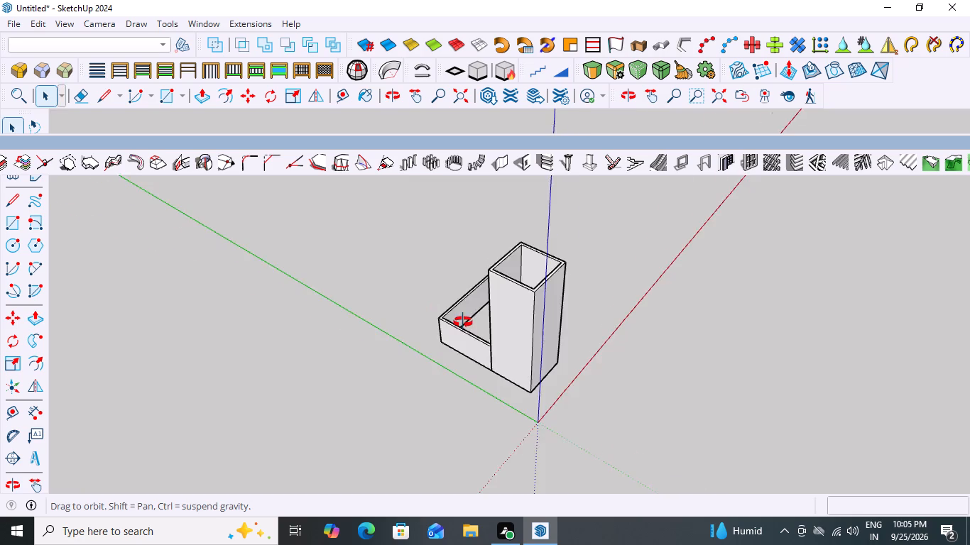
middle_drag(463, 322, 801, 334)
middle_drag(418, 353, 566, 326)
scroll(566, 326, up, 2)
middle_drag(566, 326, 566, 324)
scroll(525, 373, up, 6)
scroll(492, 310, down, 4)
middle_drag(494, 329, 472, 301)
scroll(446, 289, up, 7)
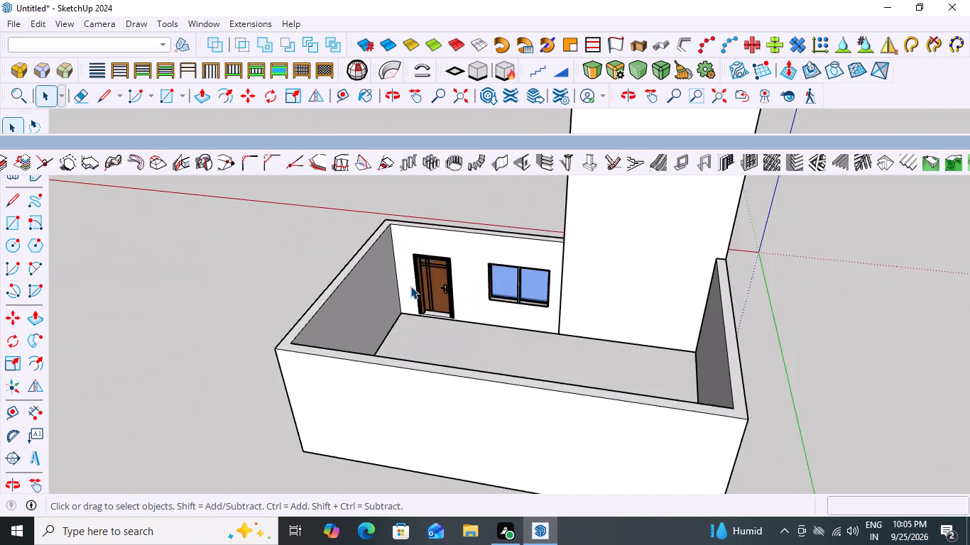
scroll(410, 286, up, 11)
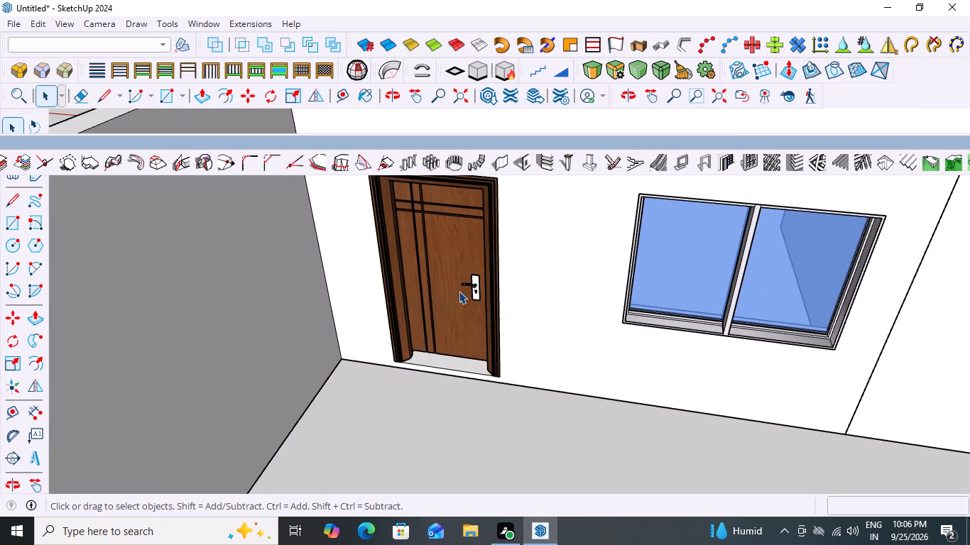
scroll(459, 291, down, 5)
scroll(395, 334, down, 3)
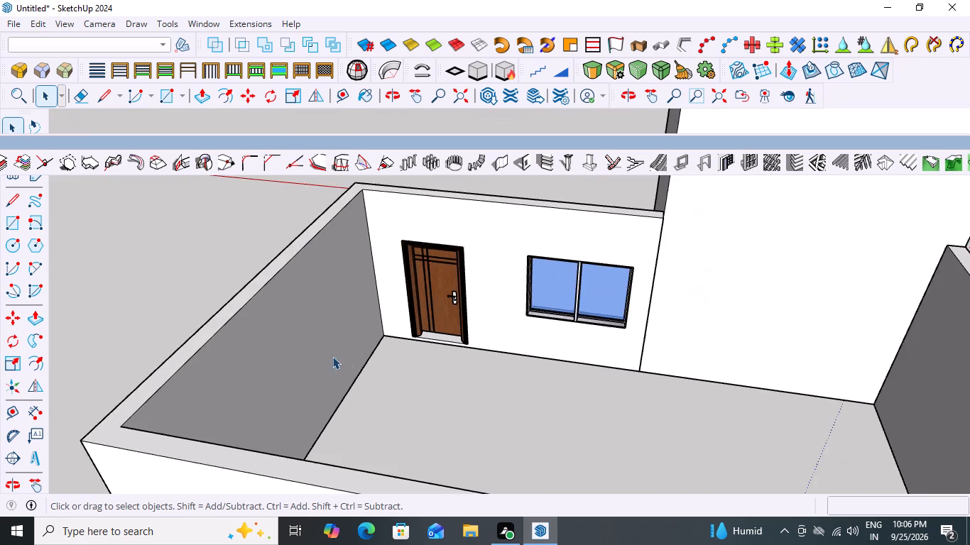
scroll(332, 356, down, 12)
Examine the projecting window and door surrounds on the front wall at close range.
middle_drag(599, 352, 136, 334)
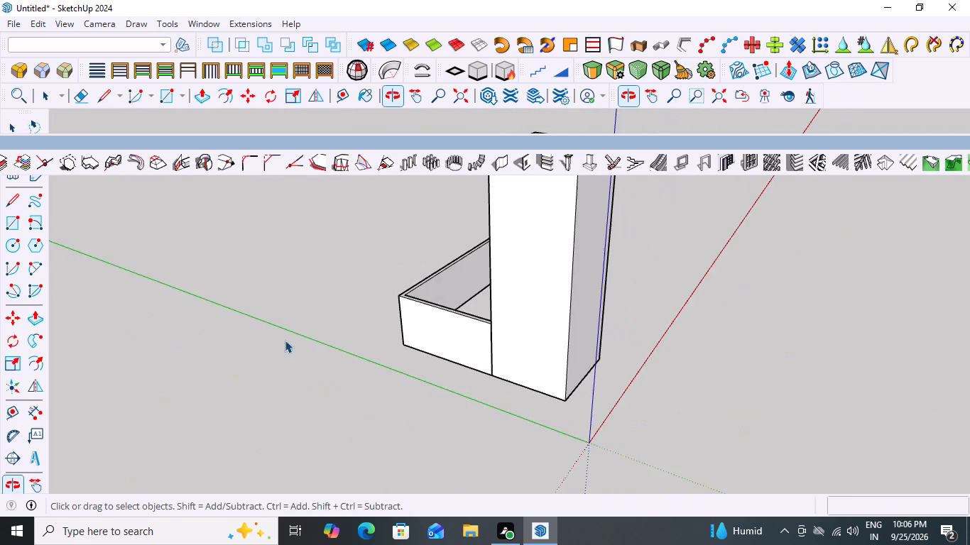
middle_drag(683, 368, 359, 333)
scroll(567, 368, up, 11)
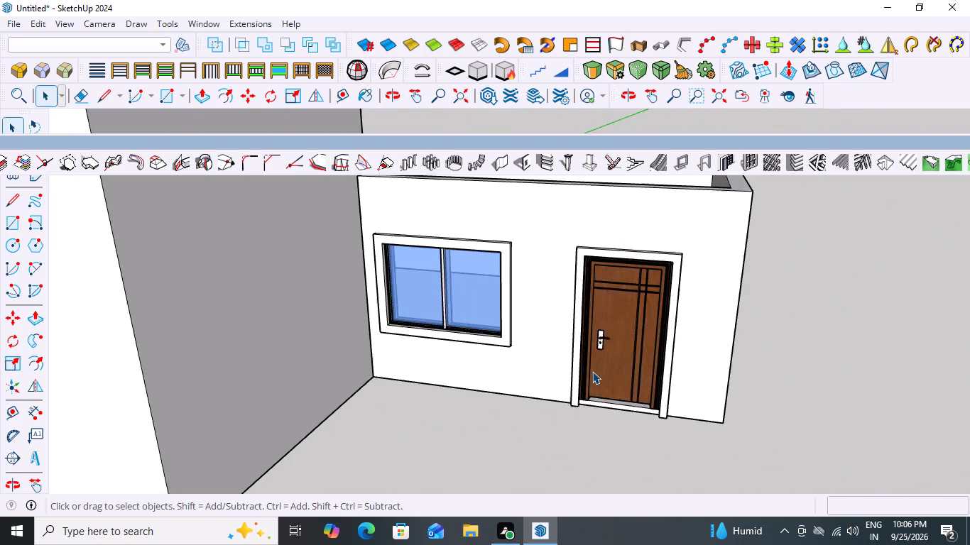
scroll(592, 371, up, 8)
scroll(592, 371, down, 5)
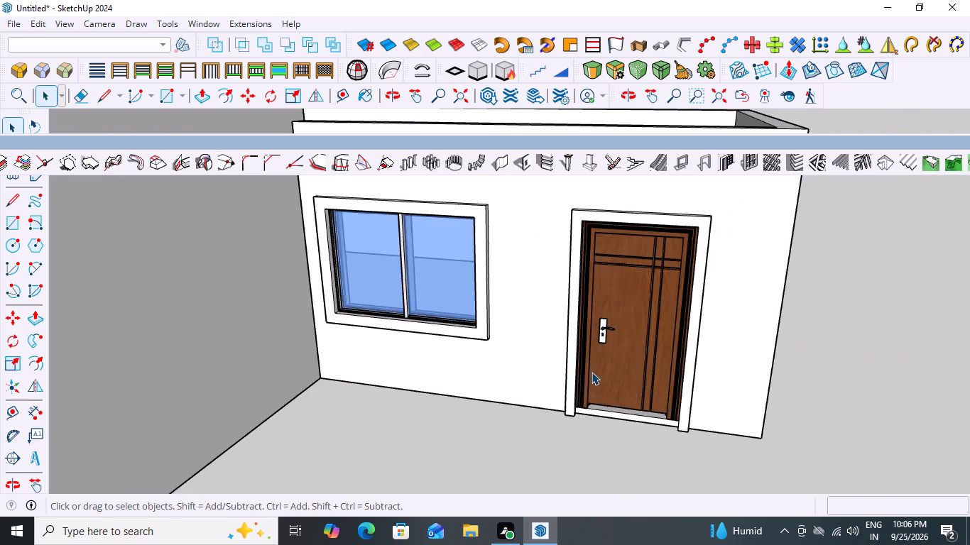
scroll(592, 372, down, 9)
middle_drag(617, 431, 653, 401)
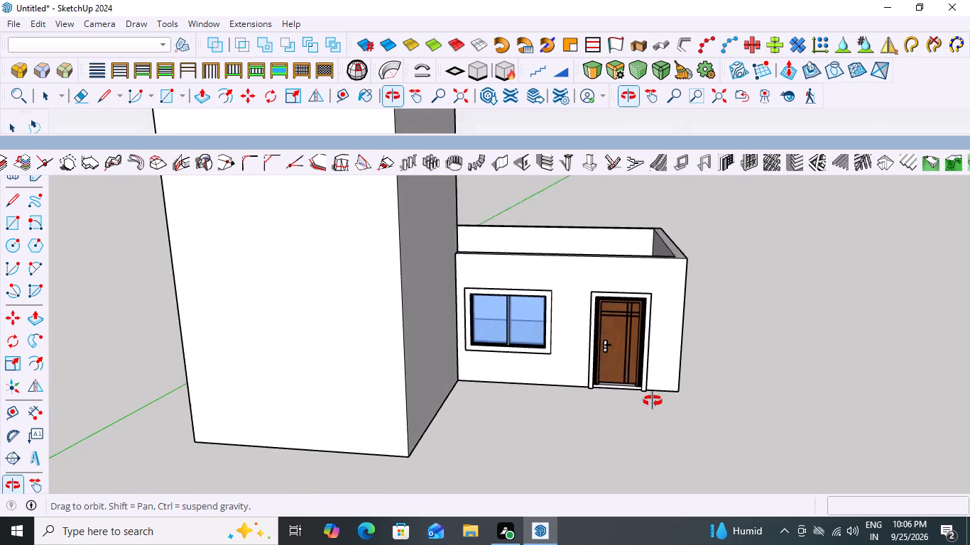
middle_drag(653, 401, 653, 400)
scroll(498, 334, up, 6)
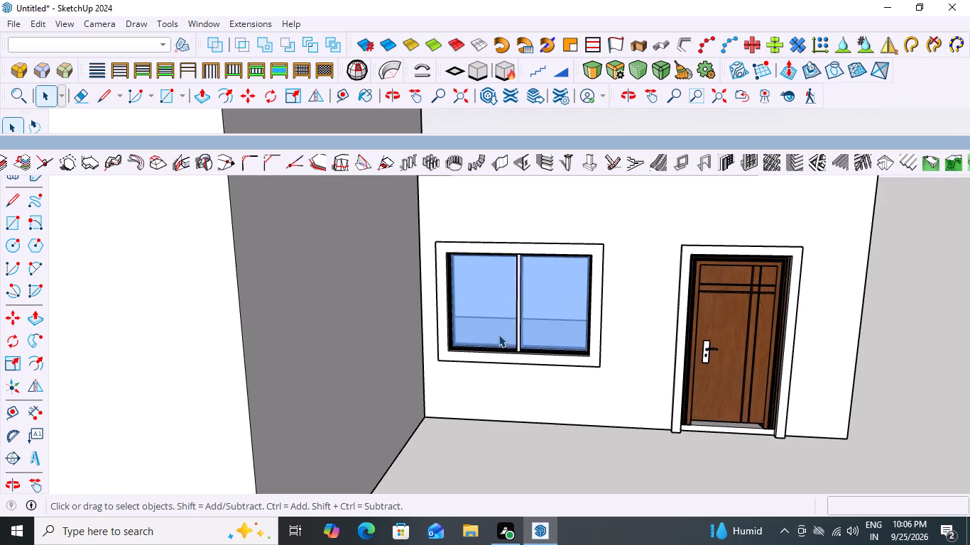
scroll(498, 334, down, 4)
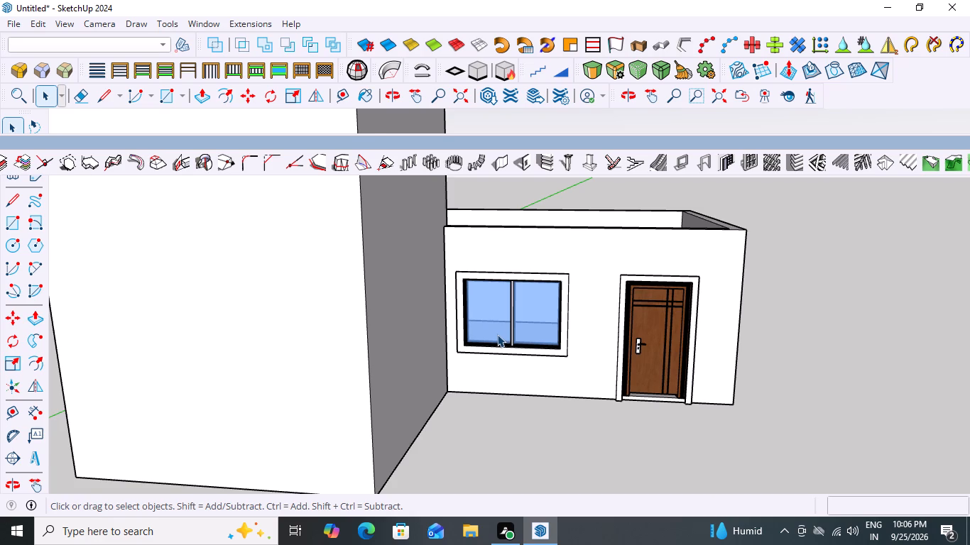
scroll(497, 334, down, 7)
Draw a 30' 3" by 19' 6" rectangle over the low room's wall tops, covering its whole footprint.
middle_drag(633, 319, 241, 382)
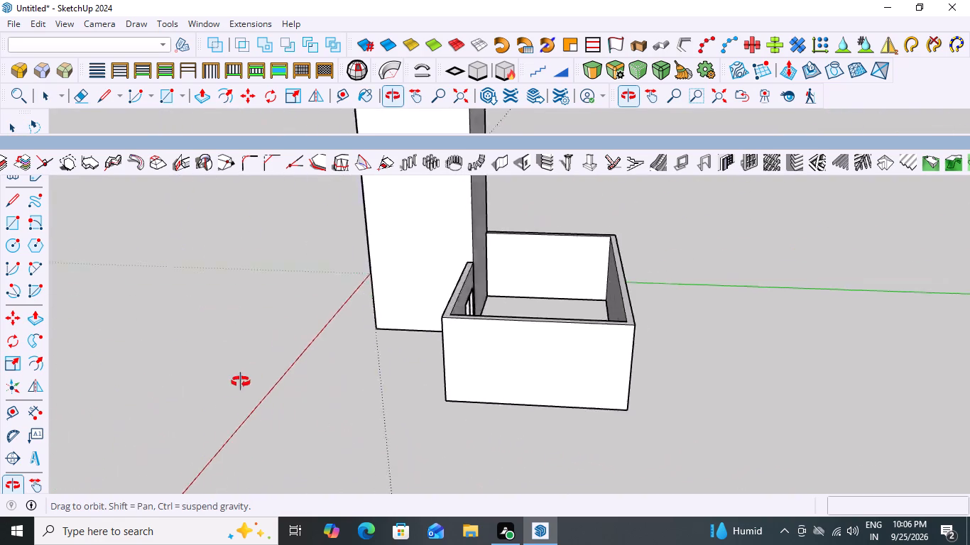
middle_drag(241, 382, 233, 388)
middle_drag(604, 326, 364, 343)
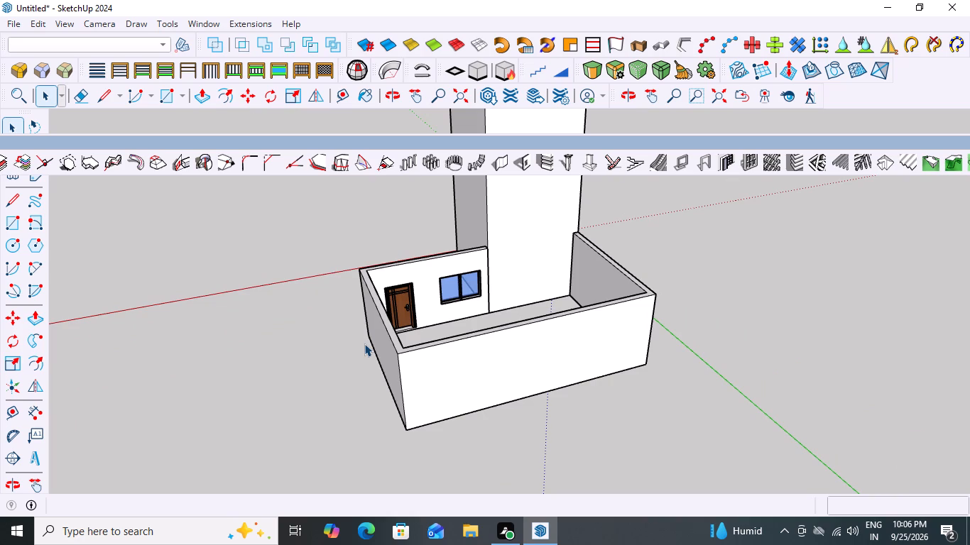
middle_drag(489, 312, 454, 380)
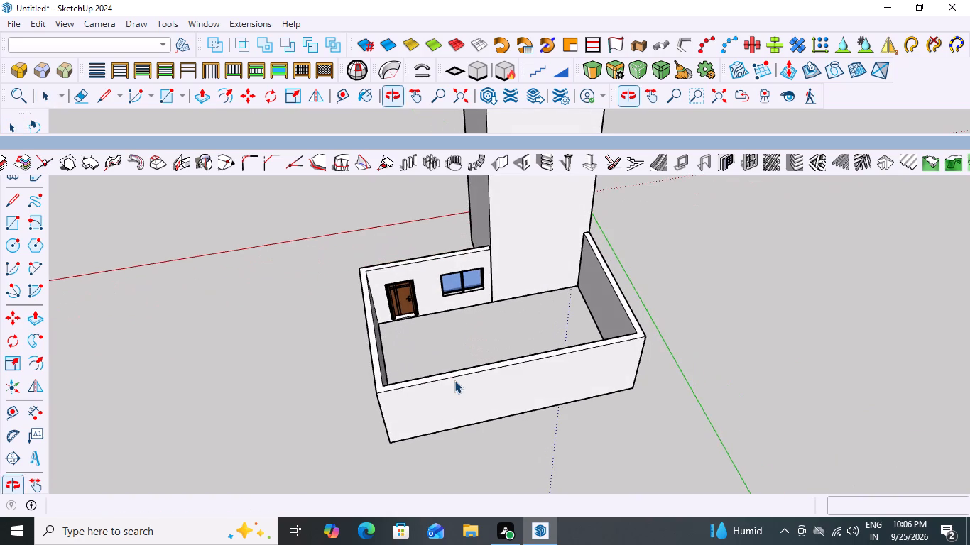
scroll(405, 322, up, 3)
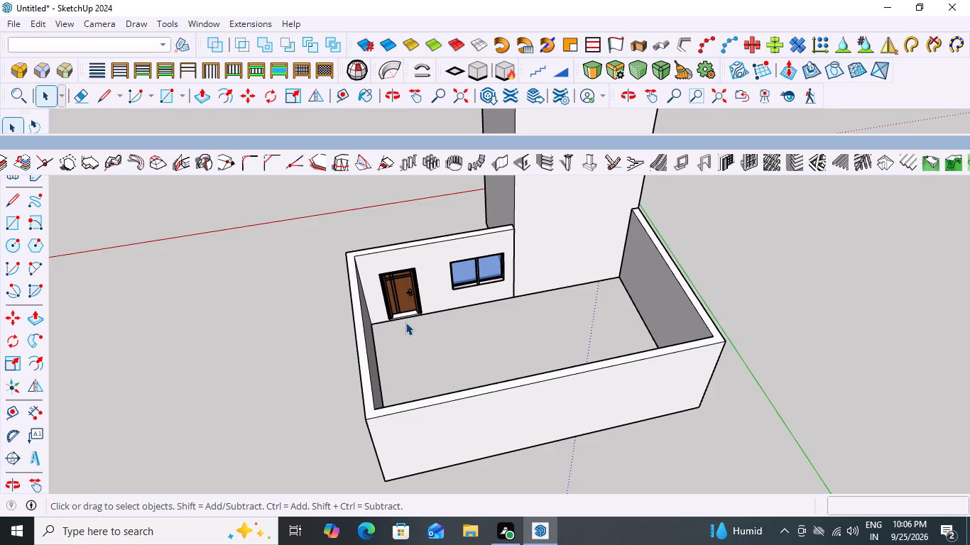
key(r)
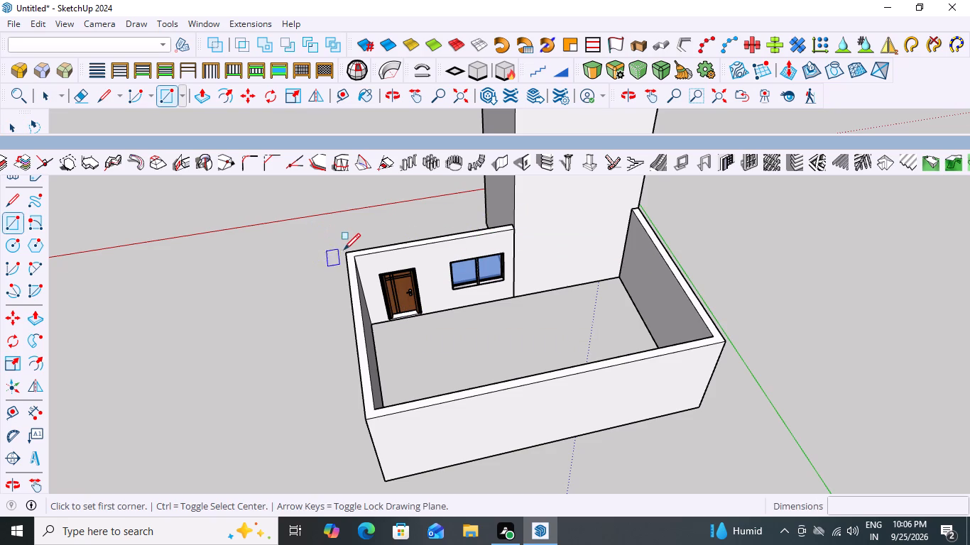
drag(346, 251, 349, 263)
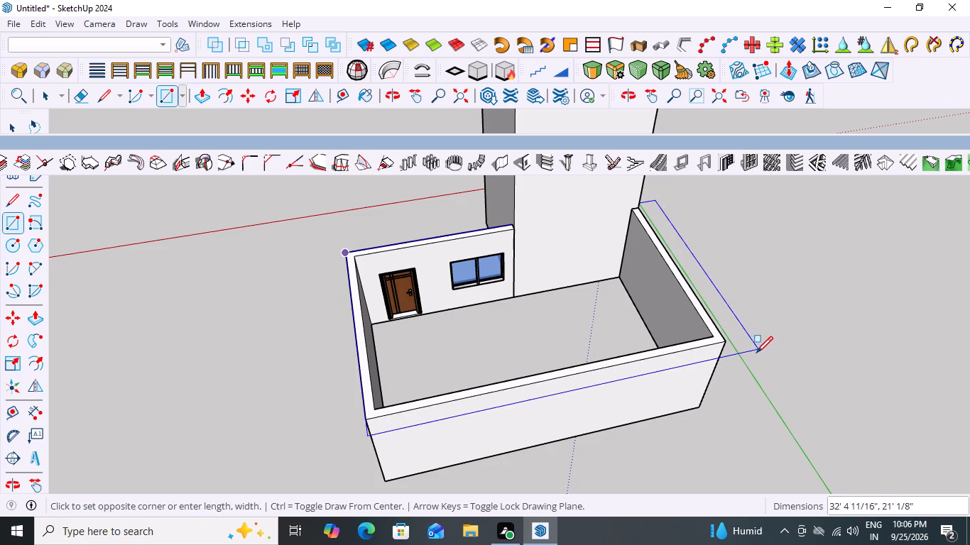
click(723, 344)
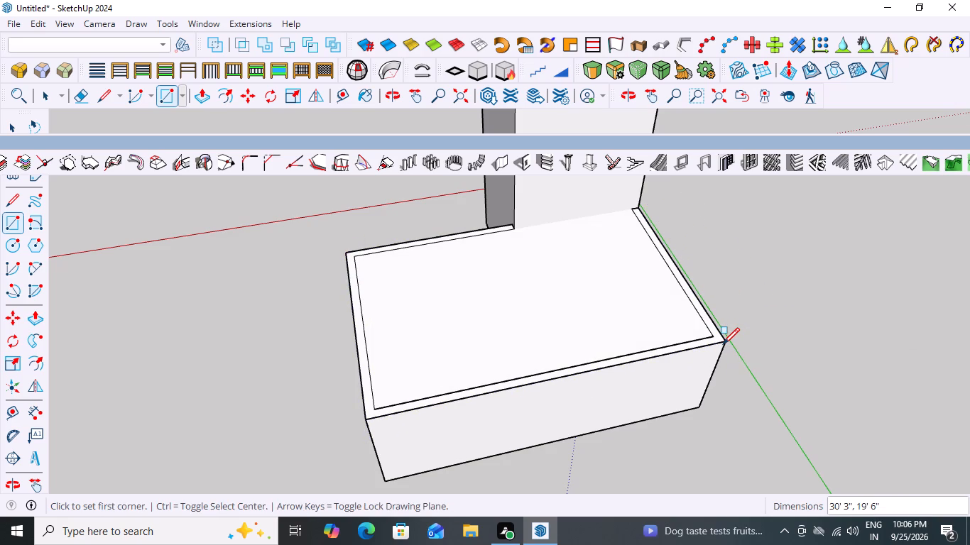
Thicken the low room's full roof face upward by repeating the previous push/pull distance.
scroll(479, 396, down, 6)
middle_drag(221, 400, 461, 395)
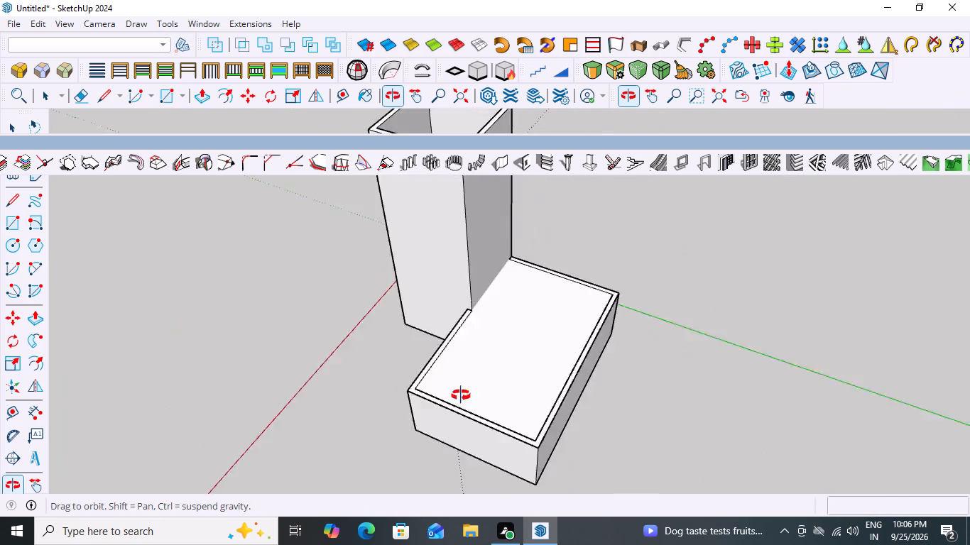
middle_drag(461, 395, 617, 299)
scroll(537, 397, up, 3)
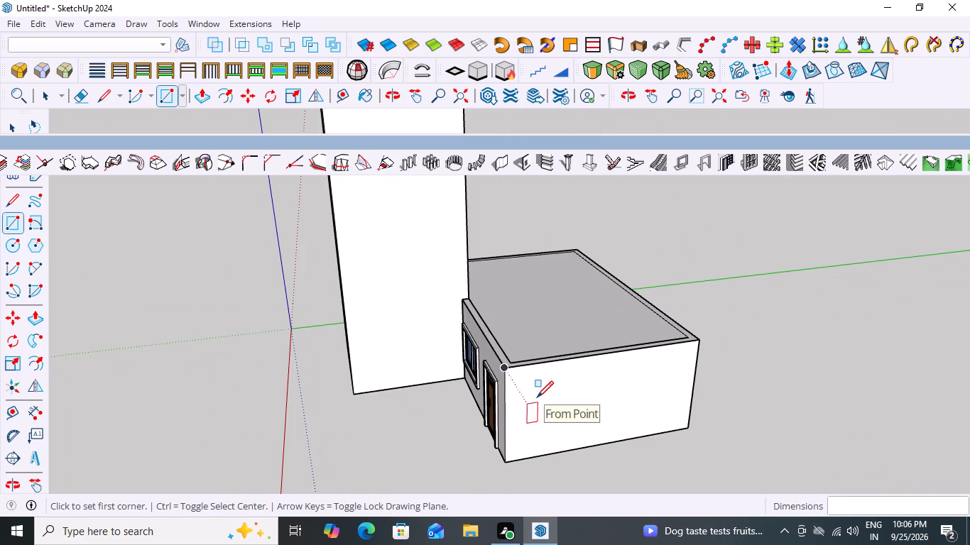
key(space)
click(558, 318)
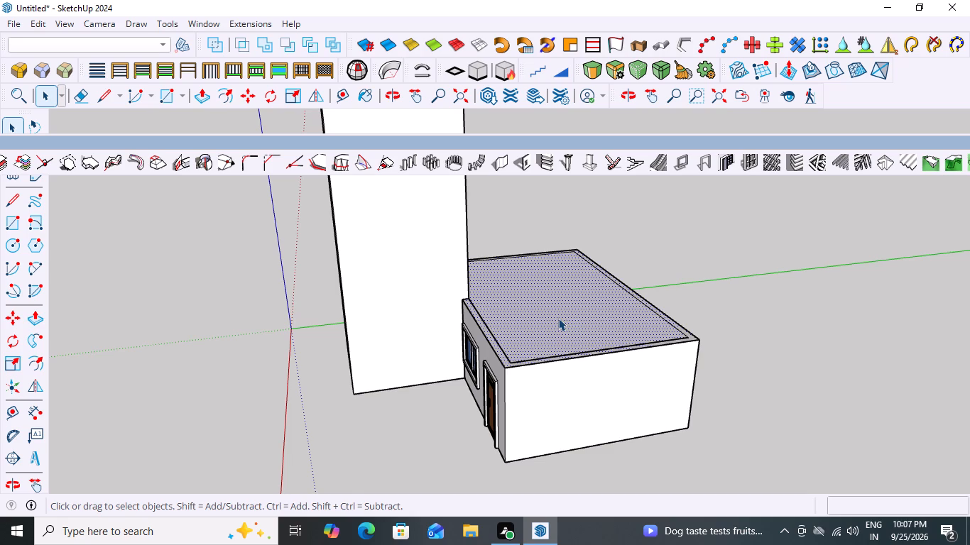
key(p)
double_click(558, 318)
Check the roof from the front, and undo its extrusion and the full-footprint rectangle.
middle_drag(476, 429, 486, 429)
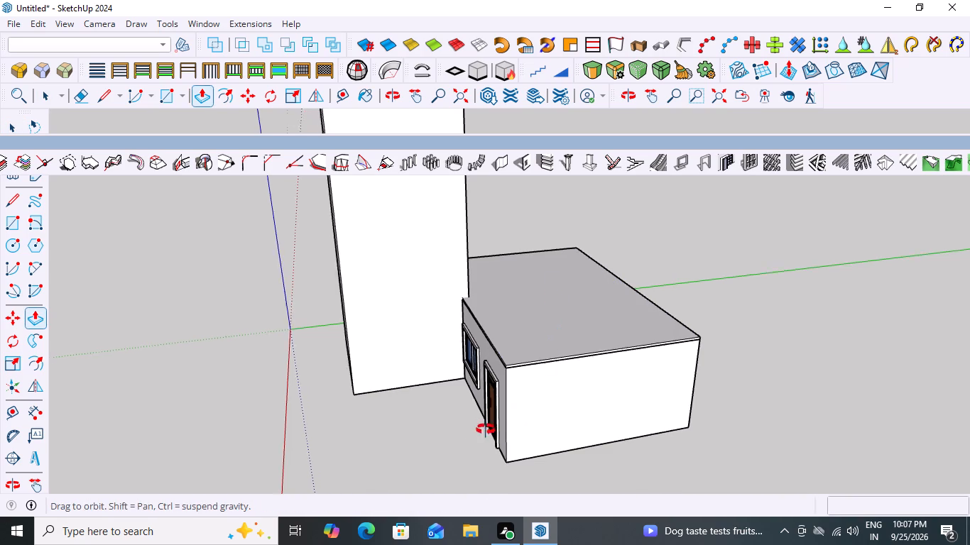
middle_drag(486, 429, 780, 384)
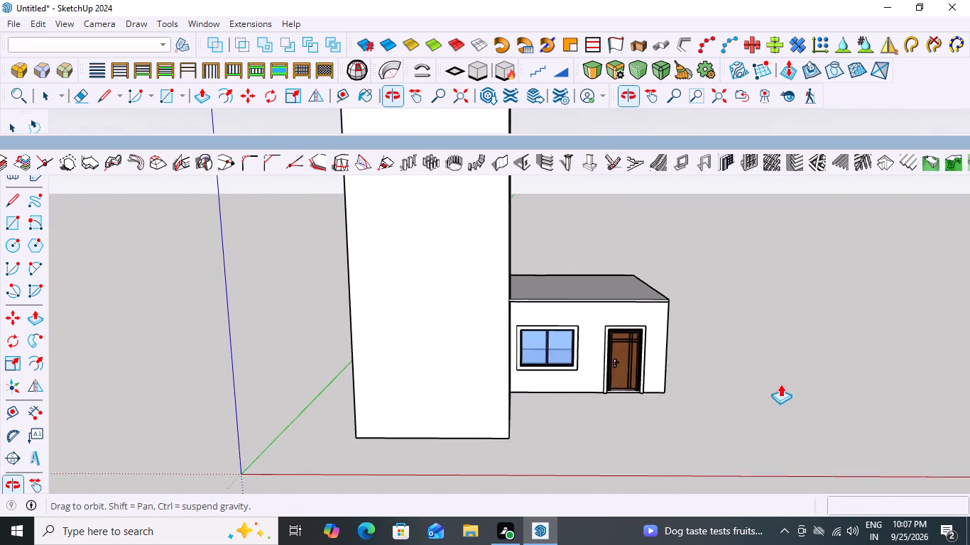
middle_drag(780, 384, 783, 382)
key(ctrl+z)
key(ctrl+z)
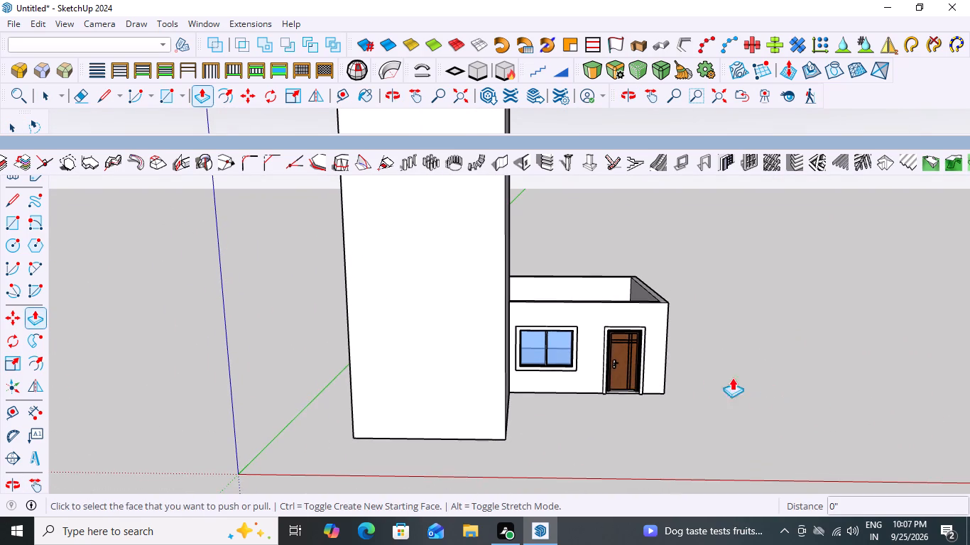
Draw a 19' 6" by 16' 9" rectangle on the wall tops, from the front wall's junction with the tall block to the opposite outer corner.
scroll(684, 361, down, 3)
middle_drag(796, 377, 366, 412)
scroll(795, 377, down, 1)
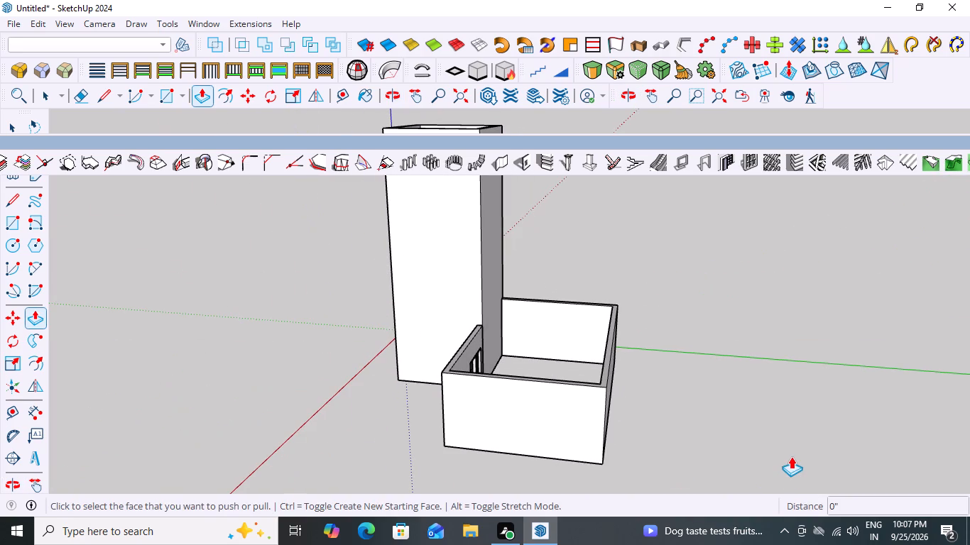
key(space)
middle_drag(503, 433, 556, 490)
scroll(552, 492, up, 1)
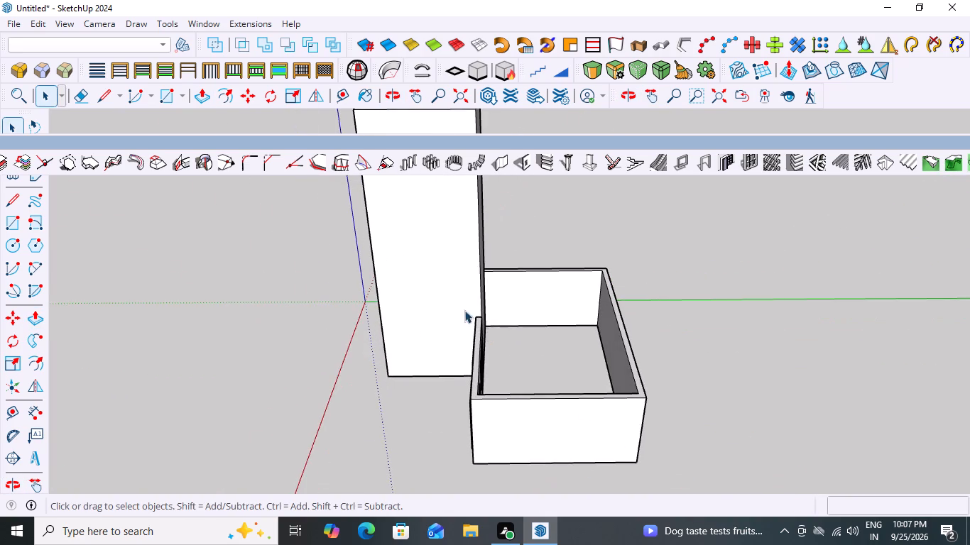
scroll(467, 310, up, 3)
middle_click(551, 421)
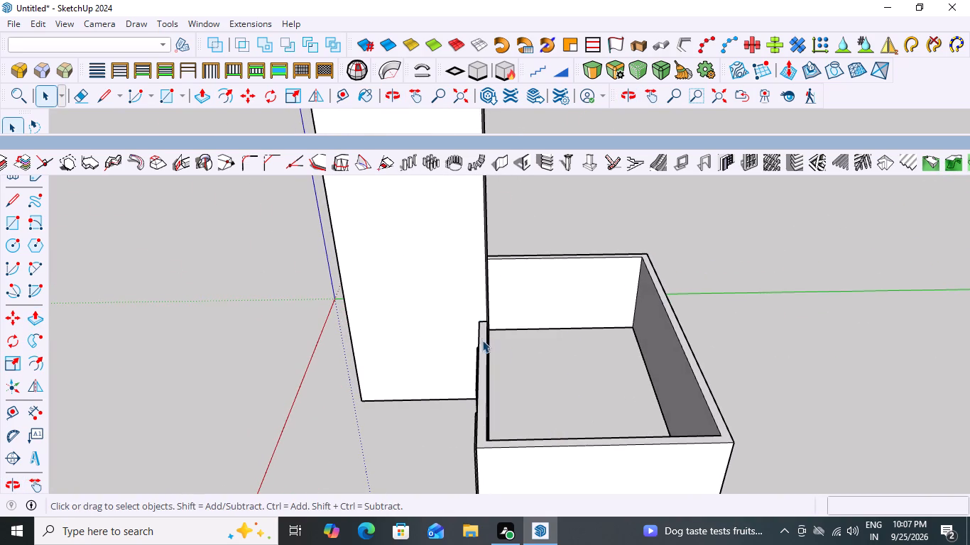
scroll(481, 338, up, 5)
scroll(581, 323, down, 7)
middle_drag(654, 329, 530, 351)
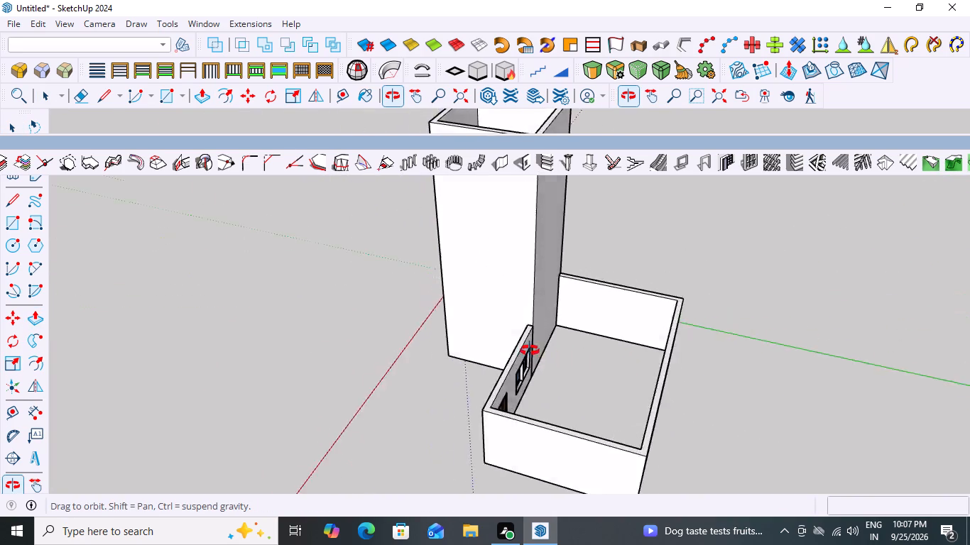
middle_drag(530, 351, 417, 330)
middle_drag(417, 330, 430, 336)
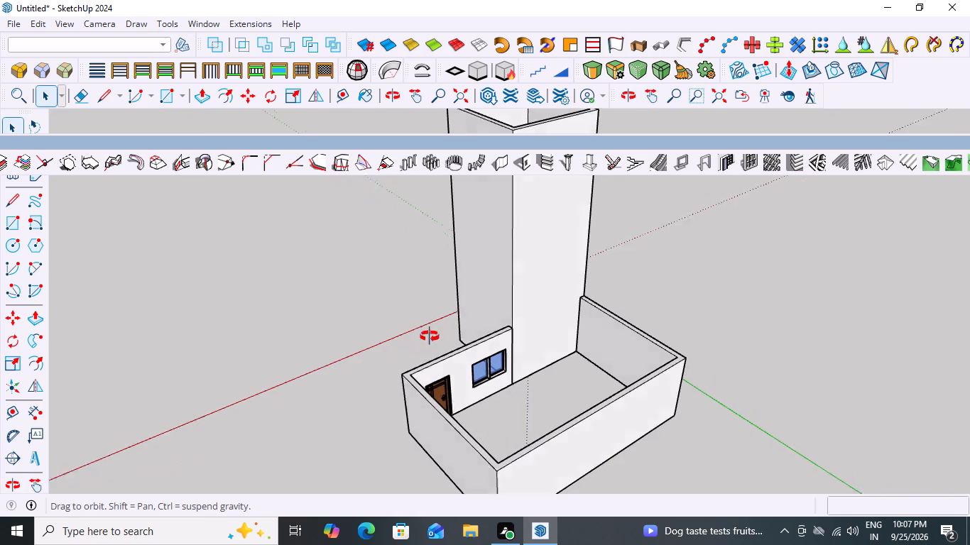
middle_drag(430, 336, 493, 365)
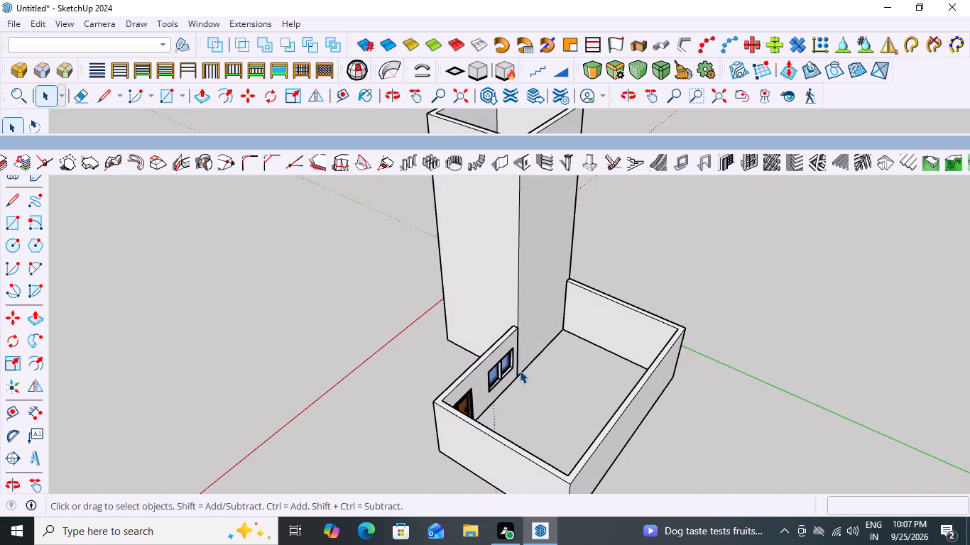
key(r)
scroll(514, 333, up, 1)
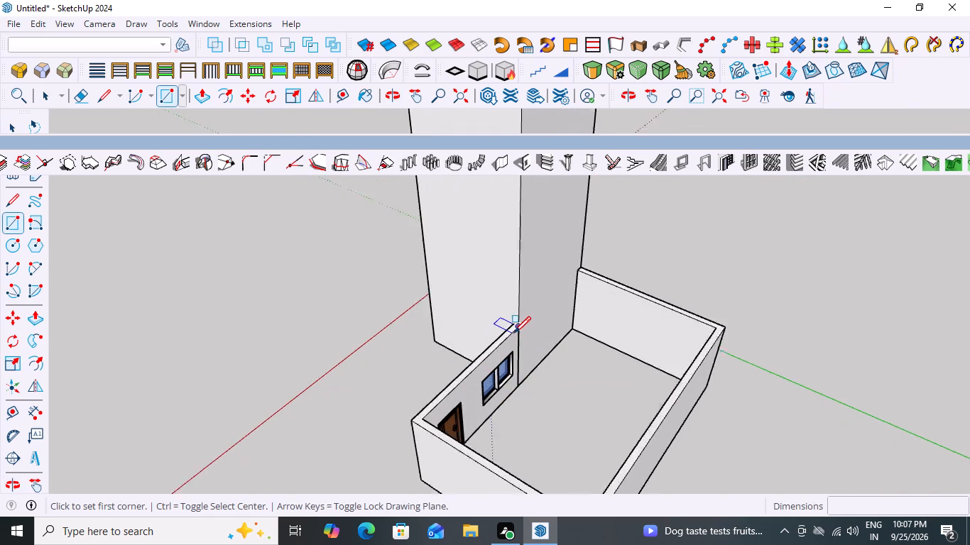
scroll(514, 333, up, 8)
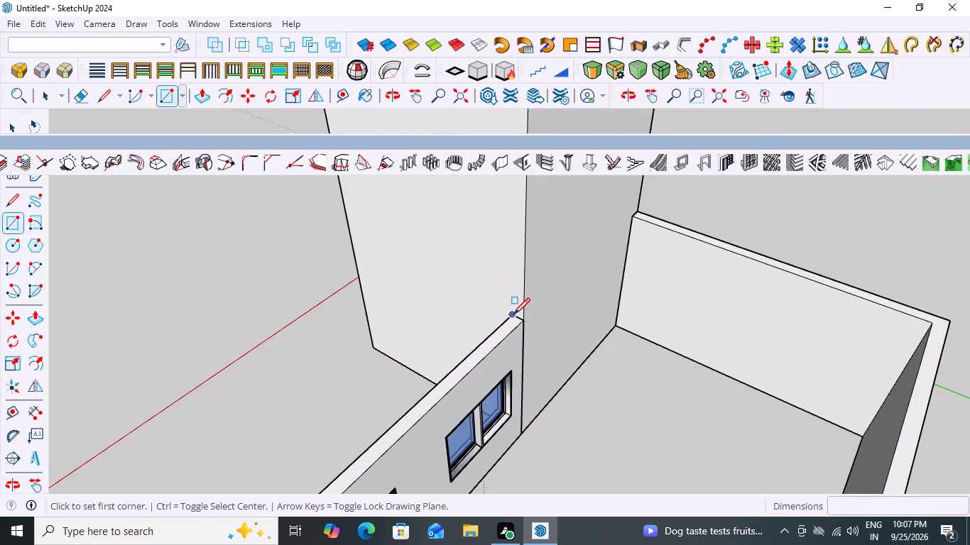
click(513, 316)
scroll(672, 387, down, 12)
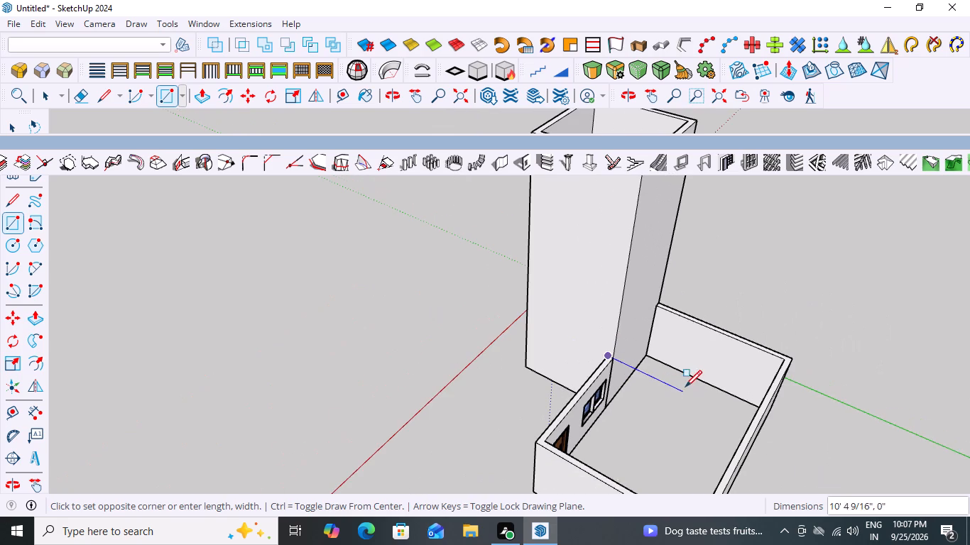
scroll(680, 403, down, 12)
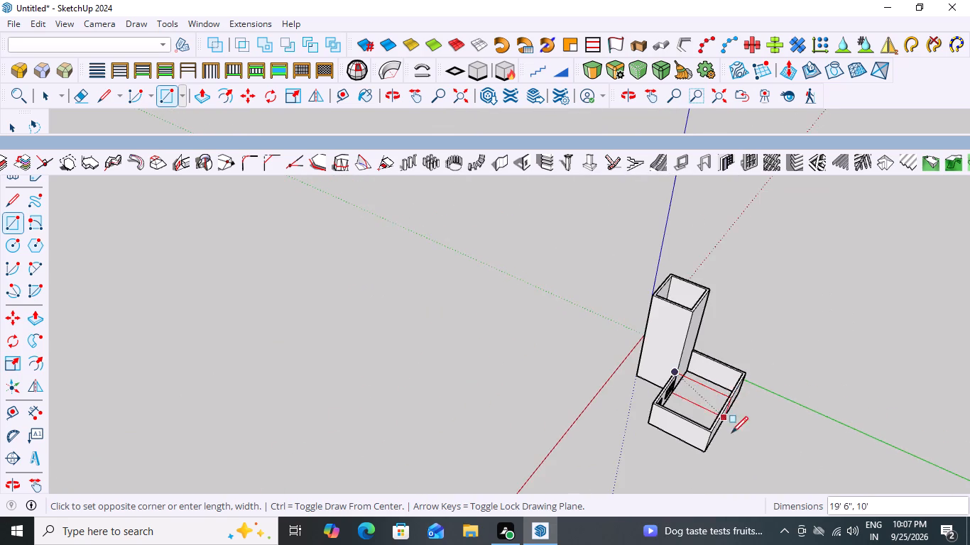
scroll(695, 460, up, 16)
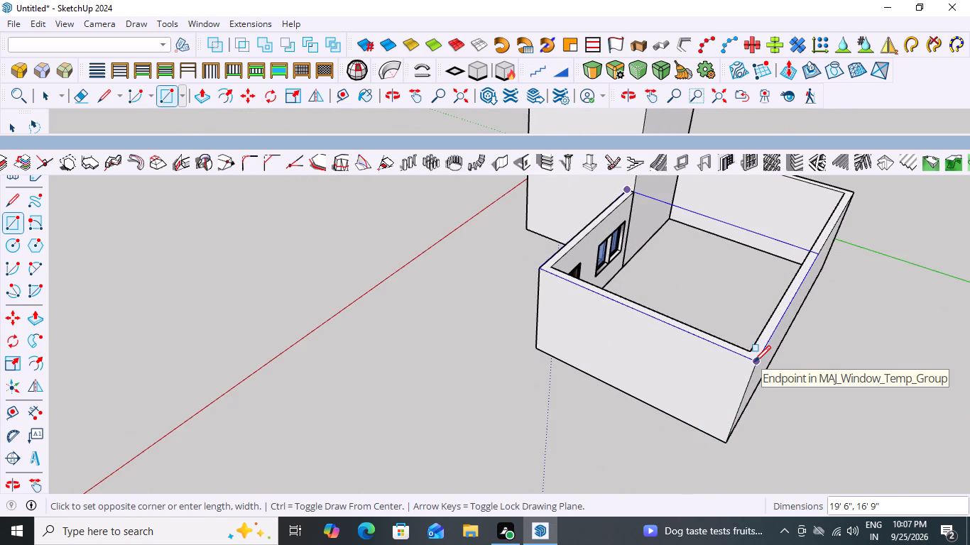
click(754, 362)
scroll(594, 411, down, 6)
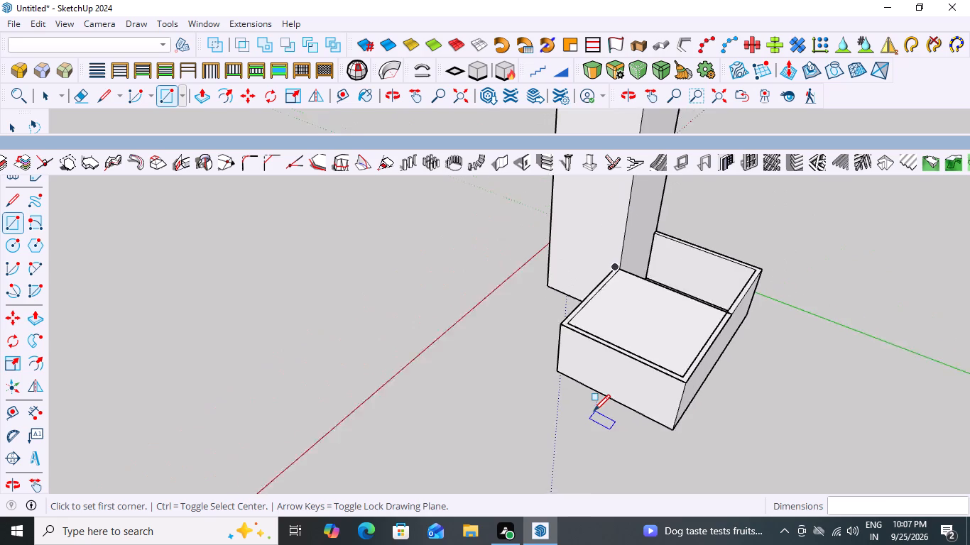
scroll(594, 411, down, 2)
key(space)
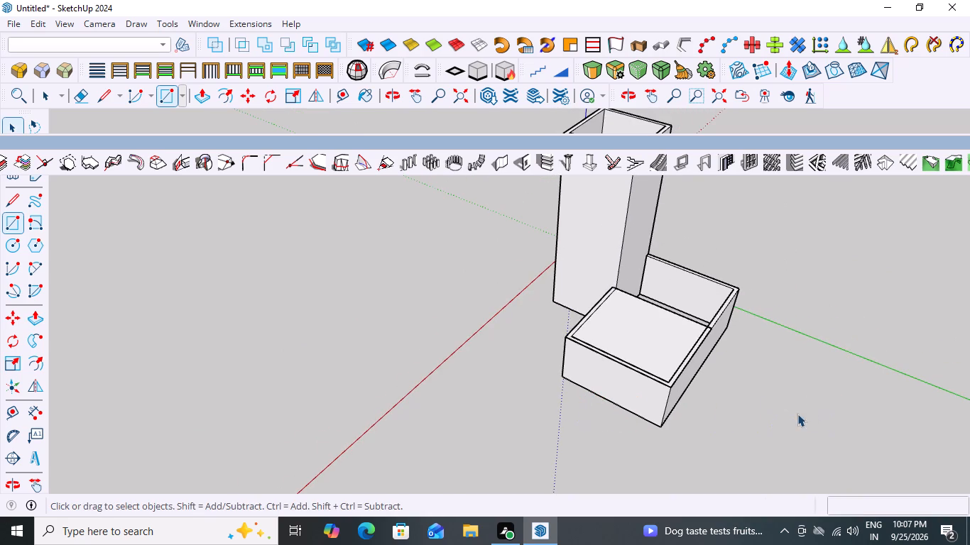
Push/Pull the partial roof face over the low room upward by 6".
scroll(560, 375, down, 1)
middle_drag(560, 375, 773, 353)
scroll(584, 269, up, 2)
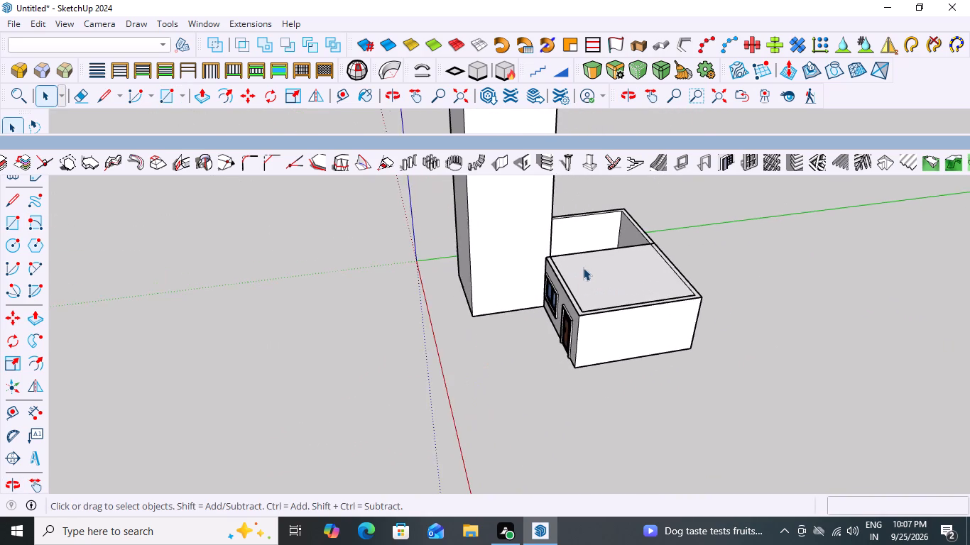
scroll(583, 268, up, 7)
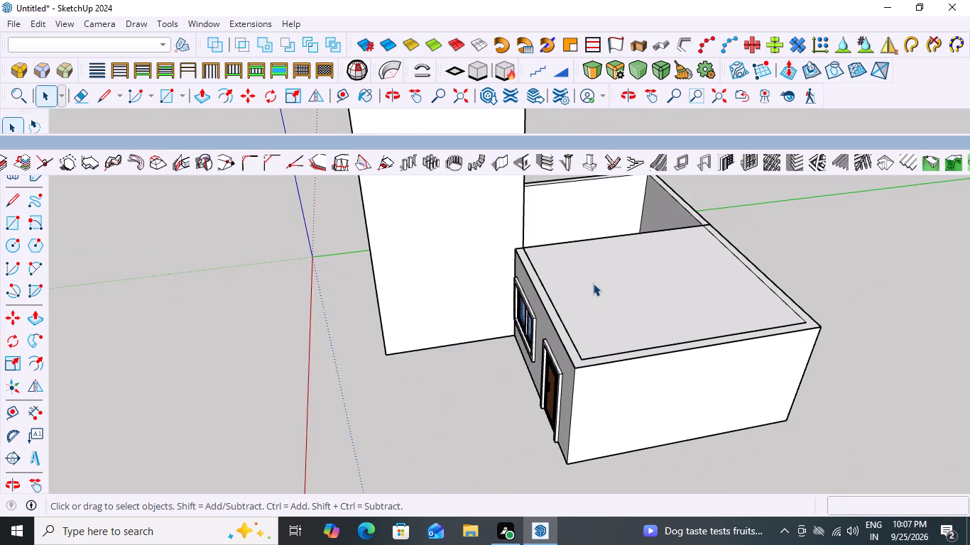
click(593, 283)
click(593, 283)
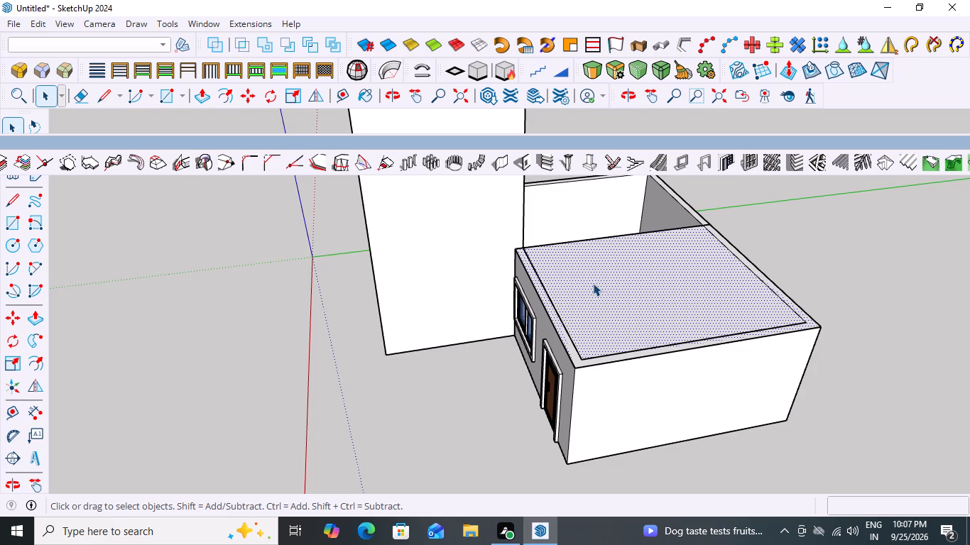
click(593, 283)
key(p)
click(593, 283)
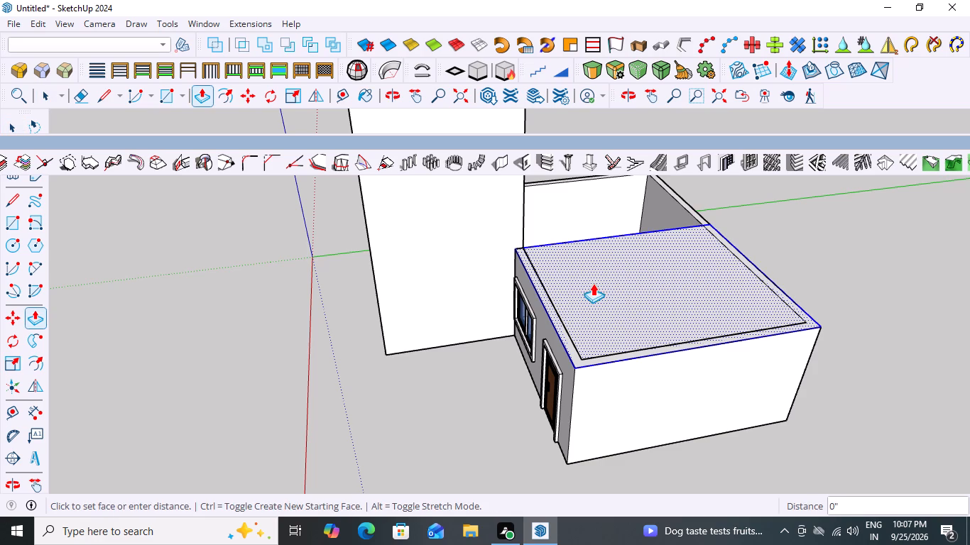
key(6)
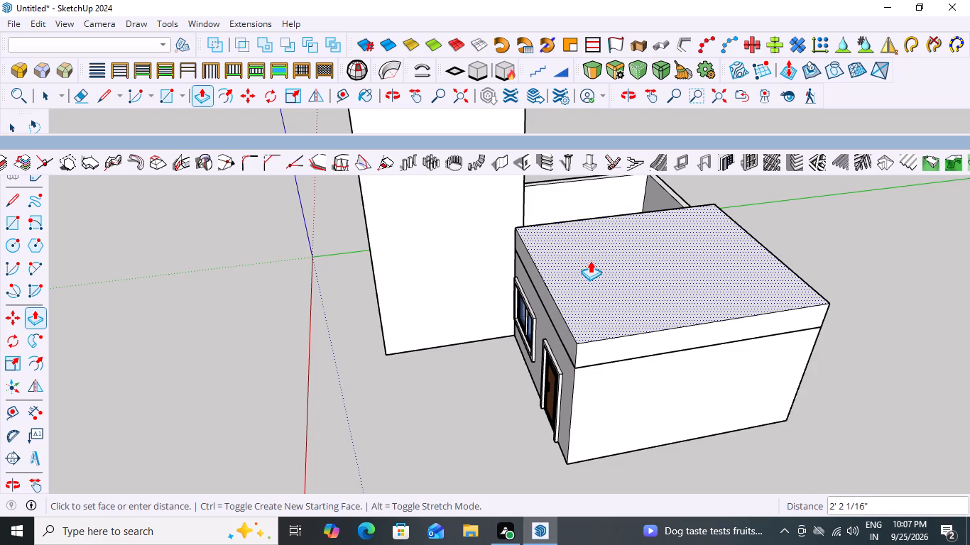
key(shift+quotedbl)
key(Return)
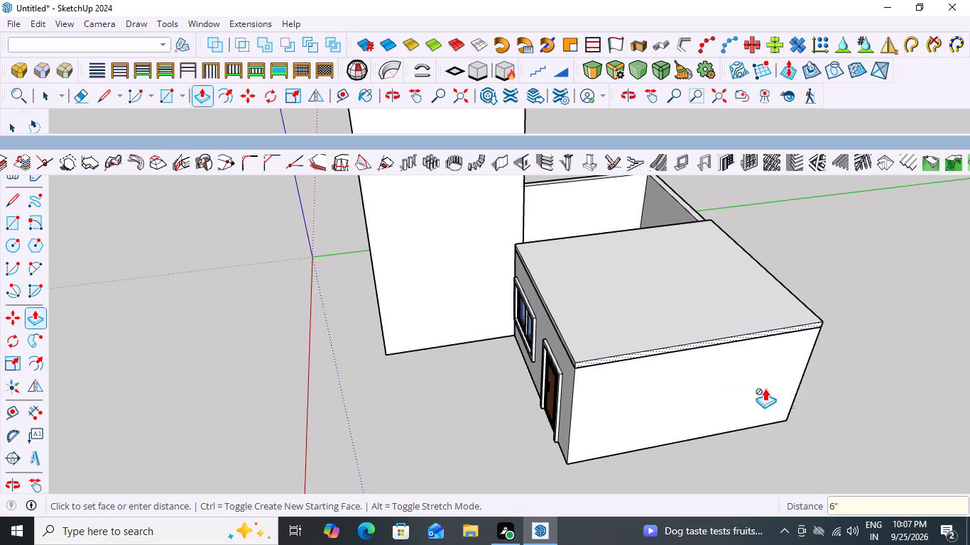
Examine the roof slab and the low room's uncovered part from the rear, beside the tall block.
scroll(584, 404, down, 3)
middle_drag(778, 424, 347, 352)
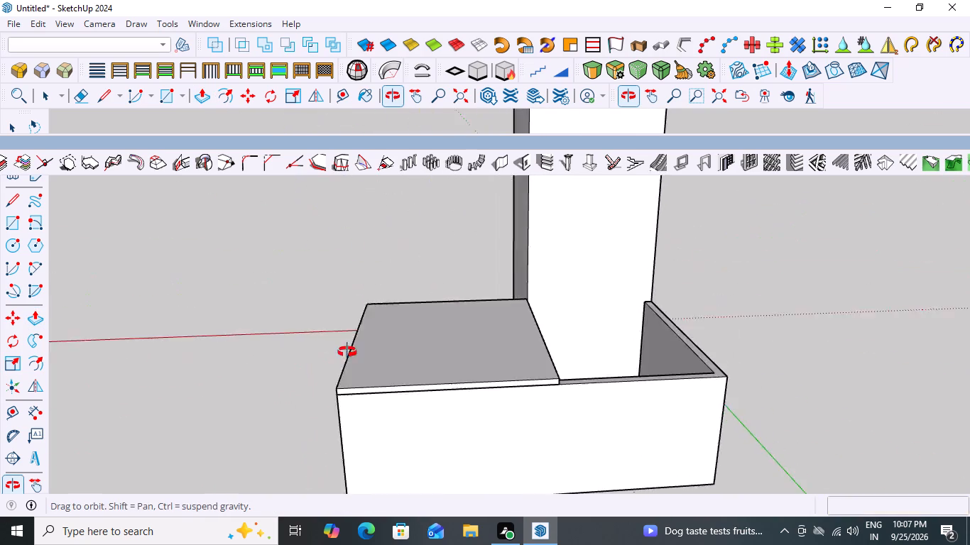
middle_drag(347, 352, 253, 330)
middle_drag(690, 403, 411, 460)
scroll(472, 455, up, 1)
scroll(697, 436, down, 4)
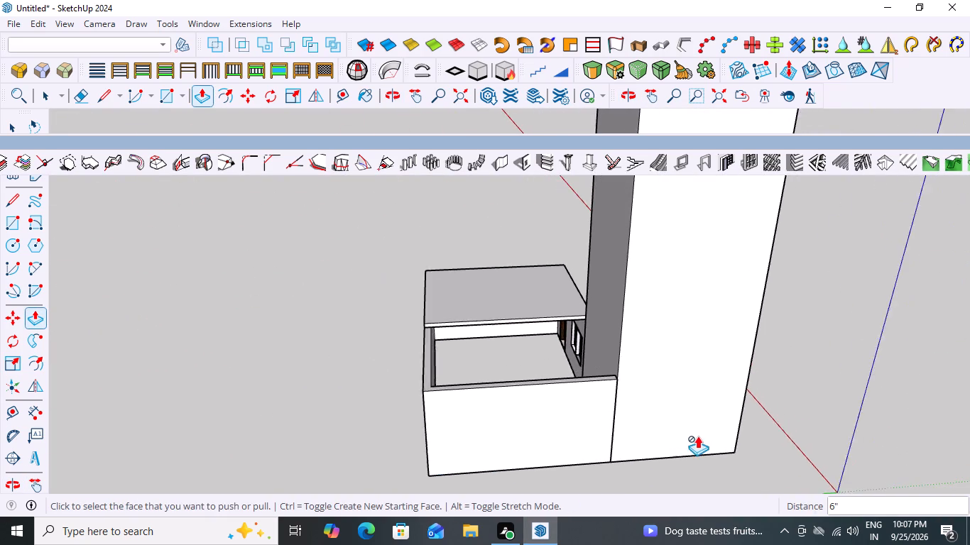
scroll(697, 436, down, 7)
middle_drag(783, 444, 798, 535)
scroll(687, 478, up, 2)
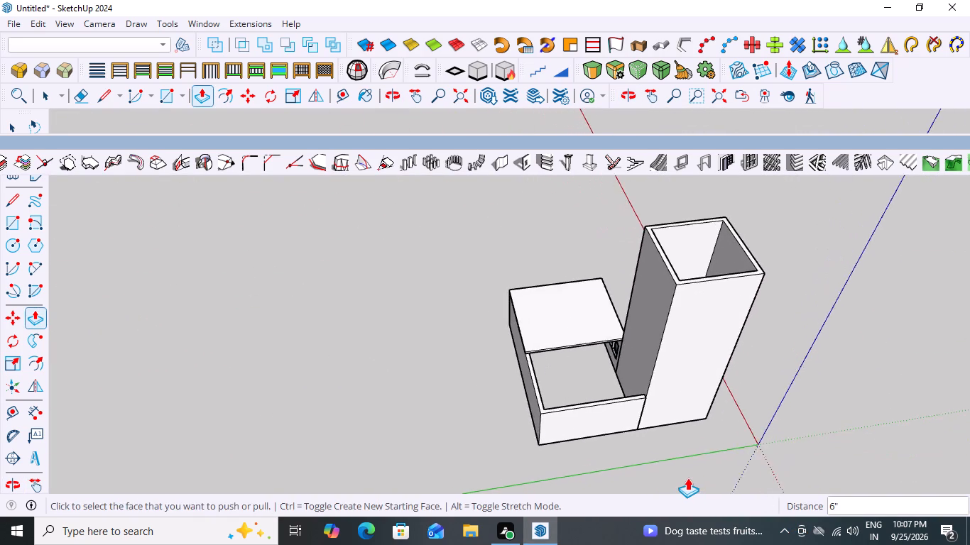
Select all connected faces and edges of the roof slab over the low room and make them a group.
scroll(687, 478, up, 6)
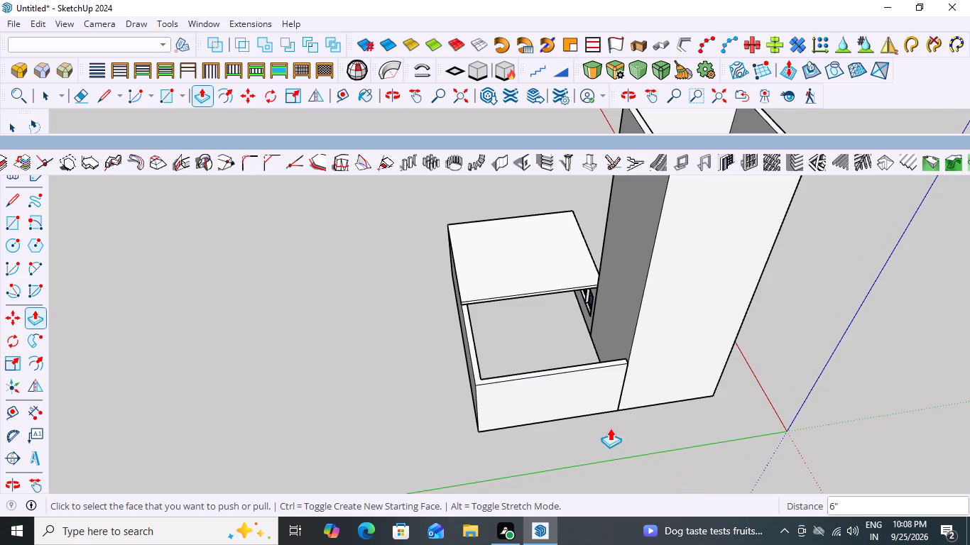
middle_drag(600, 430, 807, 414)
scroll(605, 404, up, 2)
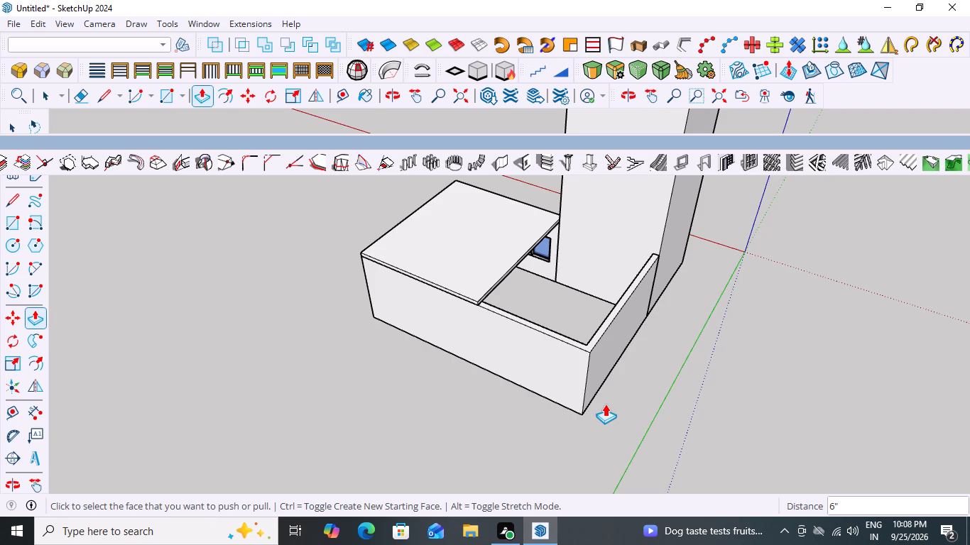
key(space)
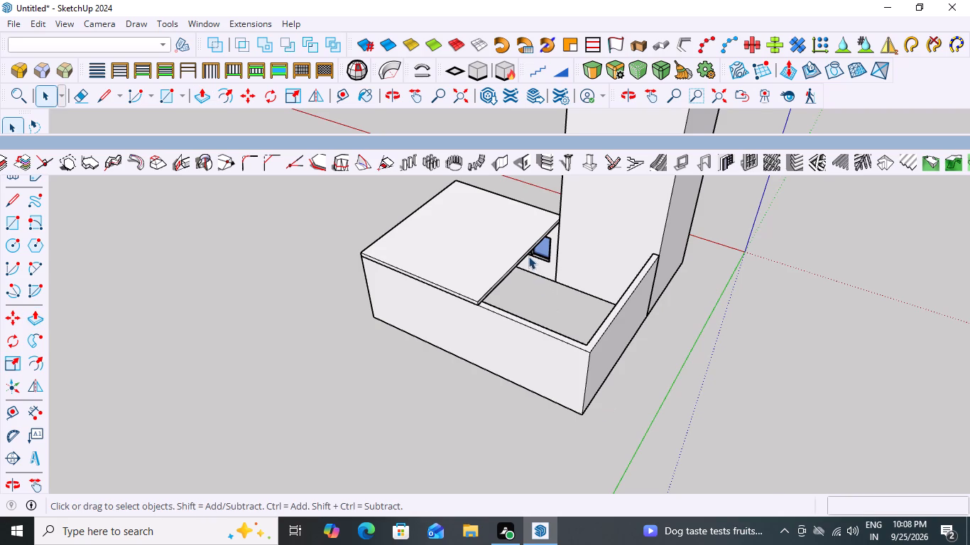
click(514, 265)
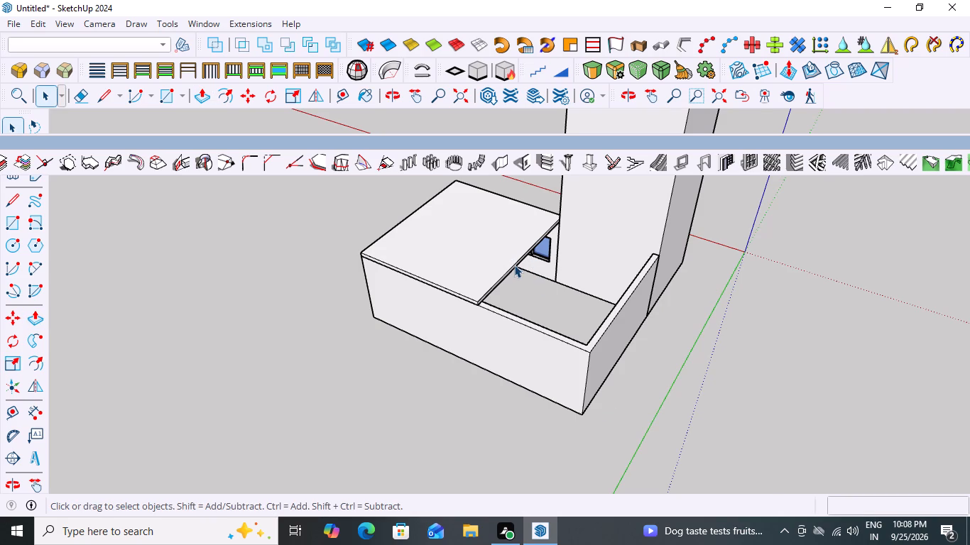
click(514, 265)
scroll(525, 275, up, 7)
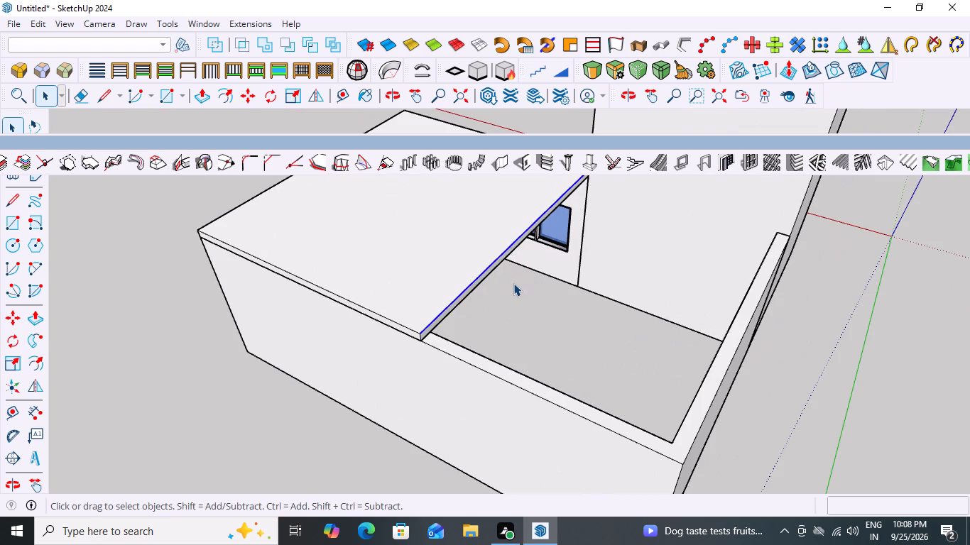
click(464, 292)
click(464, 292)
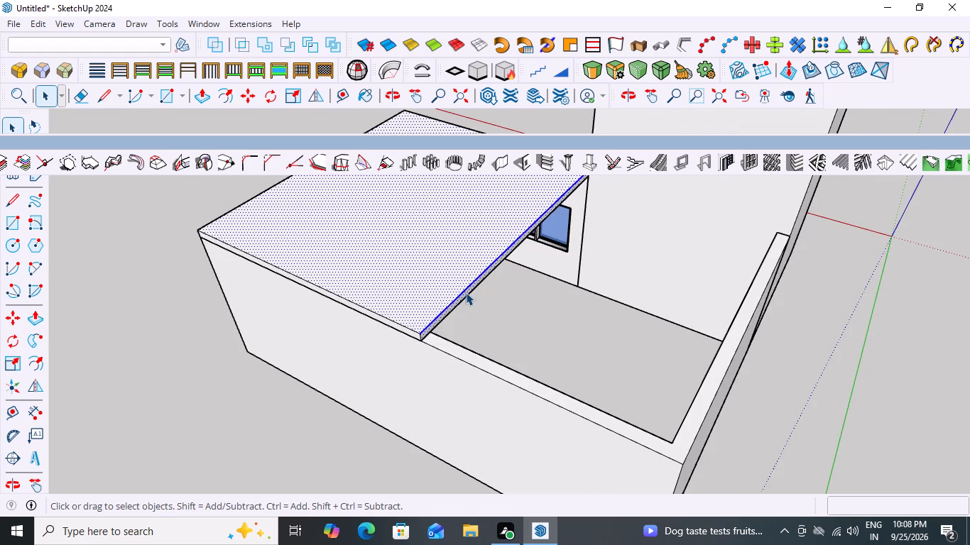
double_click(466, 292)
click(466, 292)
click(466, 292)
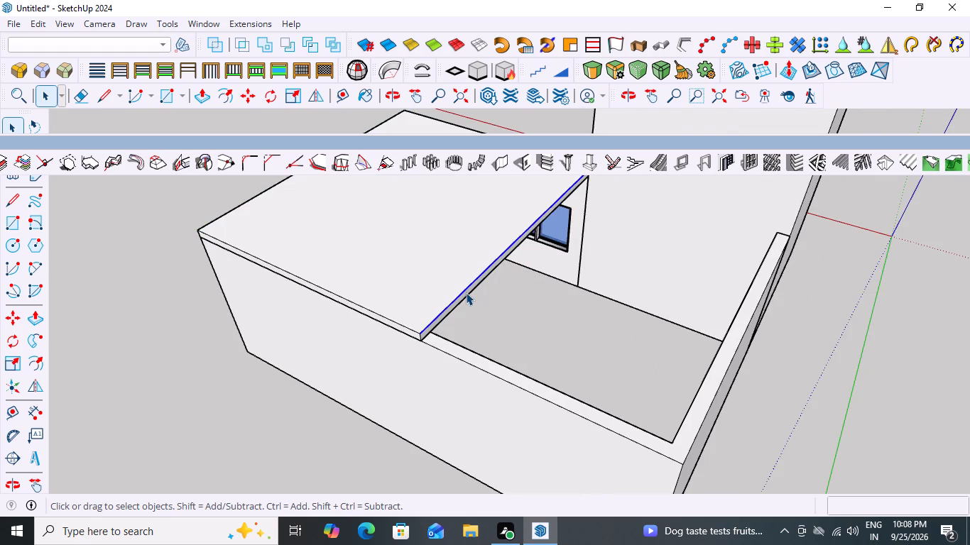
click(466, 292)
double_click(466, 292)
triple_click(466, 292)
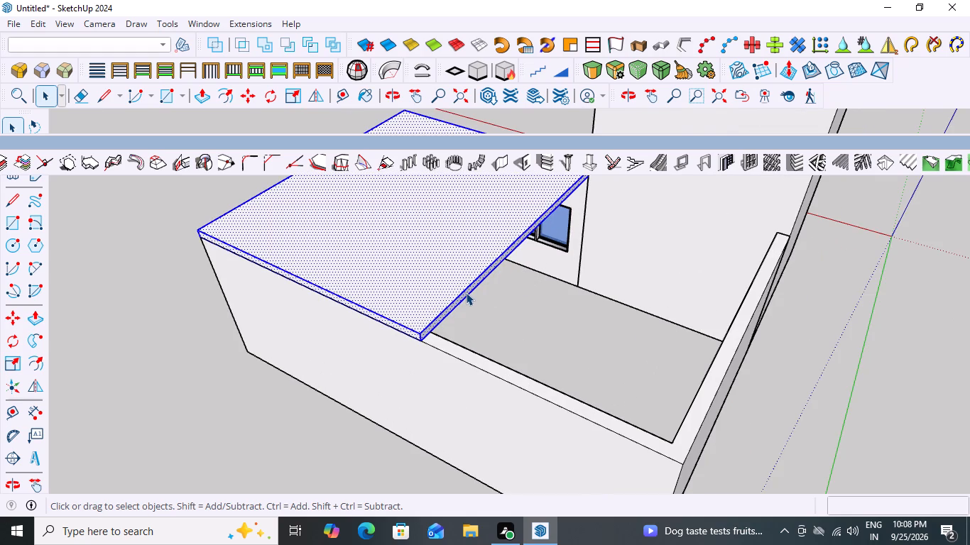
click(466, 292)
double_click(415, 268)
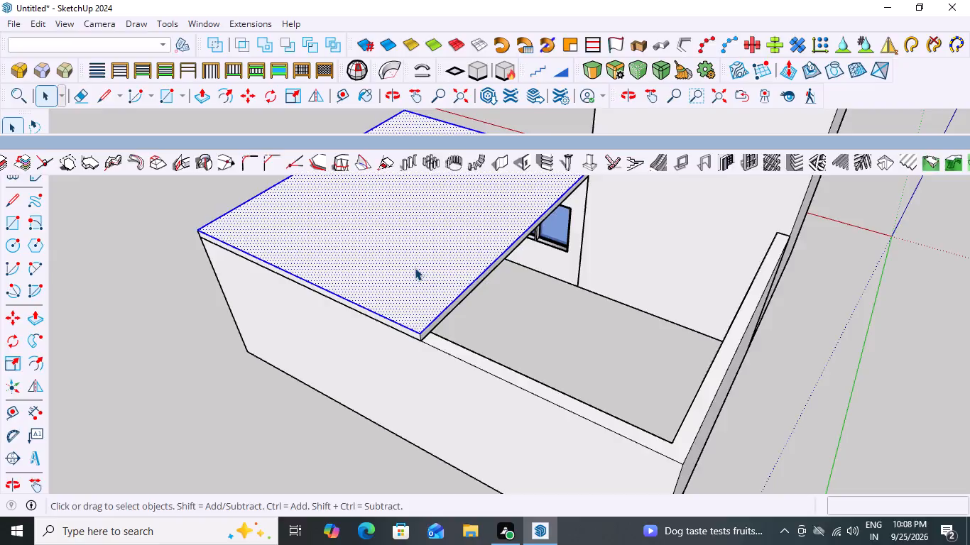
double_click(415, 268)
double_click(425, 326)
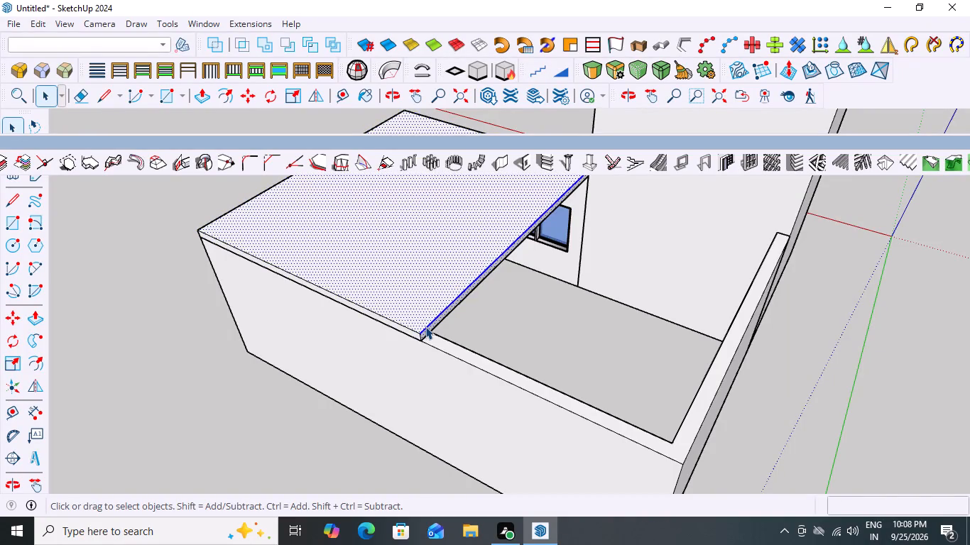
triple_click(427, 329)
double_click(427, 329)
right_click(427, 329)
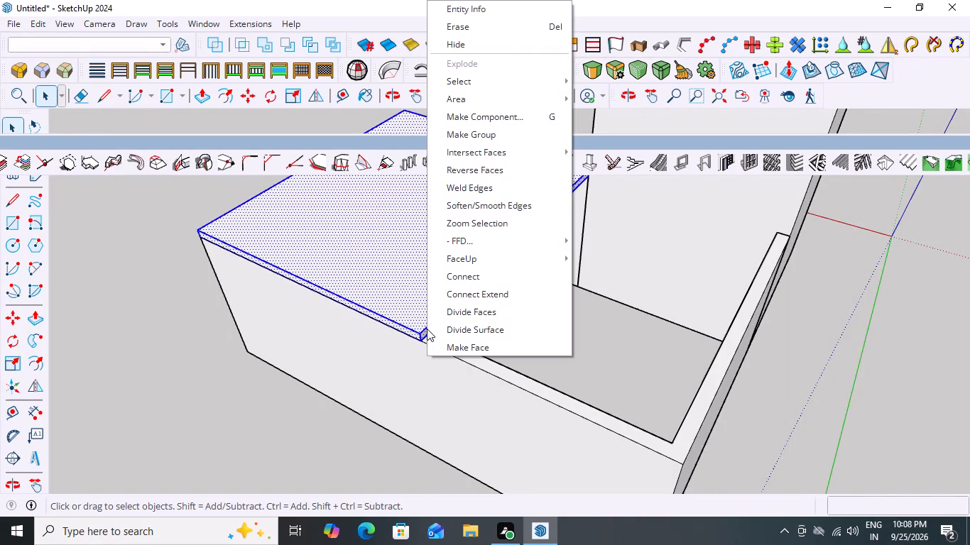
click(465, 133)
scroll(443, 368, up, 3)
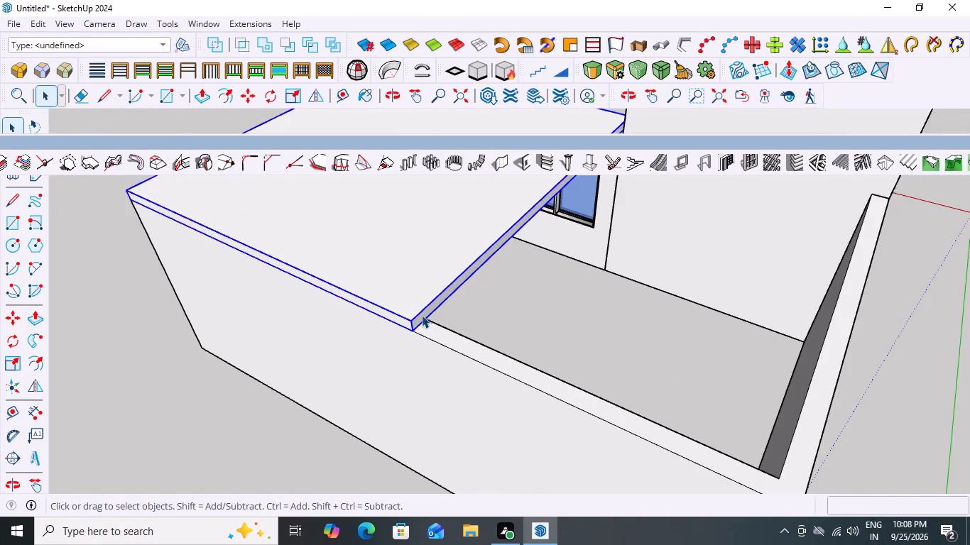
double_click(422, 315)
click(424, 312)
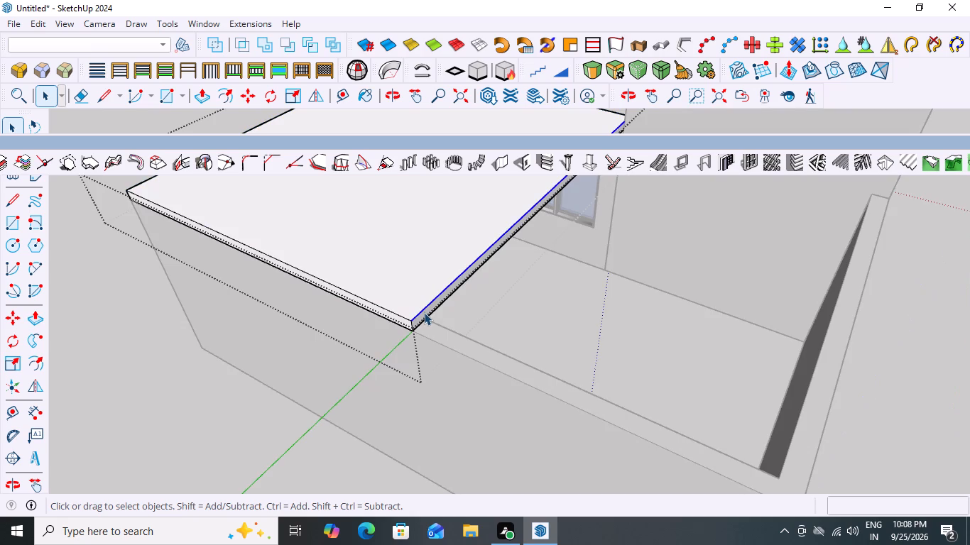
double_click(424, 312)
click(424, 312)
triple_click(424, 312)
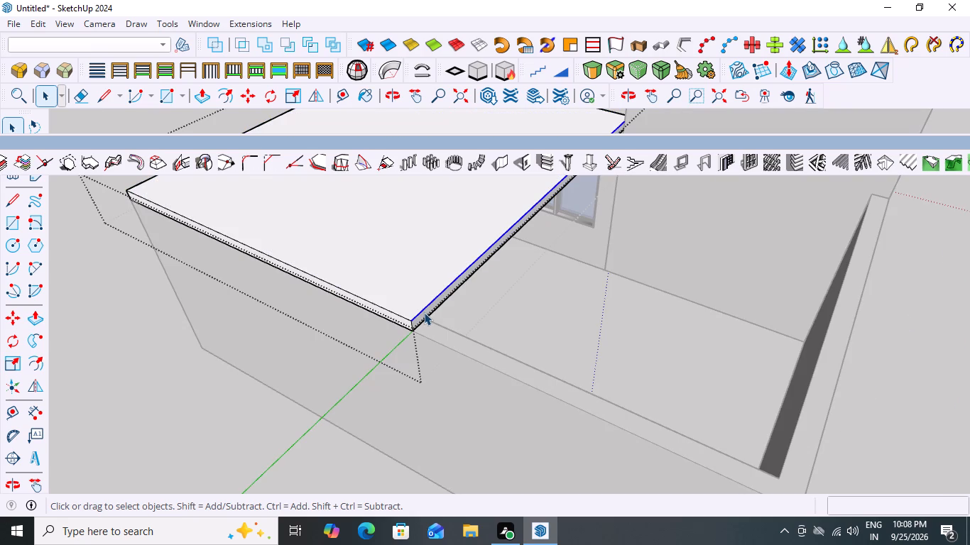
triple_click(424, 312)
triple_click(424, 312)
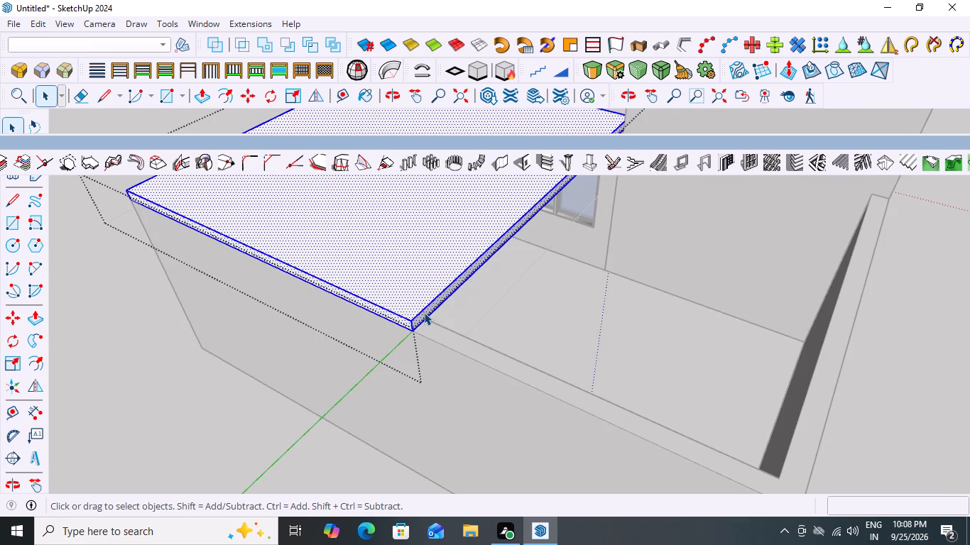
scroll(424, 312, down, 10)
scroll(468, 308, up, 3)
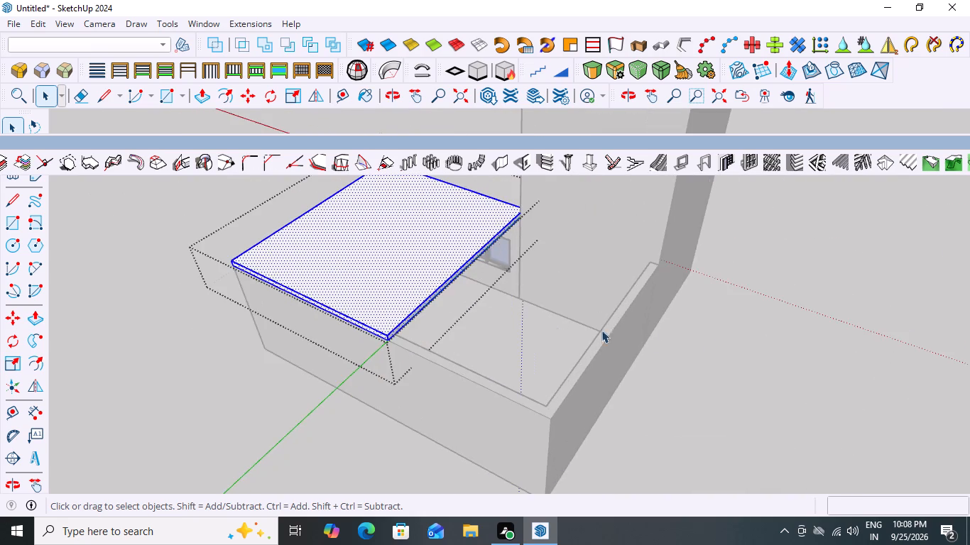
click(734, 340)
Inside the roof slab group, Push/Pull the end face beside the open area outward by 12' 9" to cover the low room.
scroll(445, 277, up, 4)
click(429, 302)
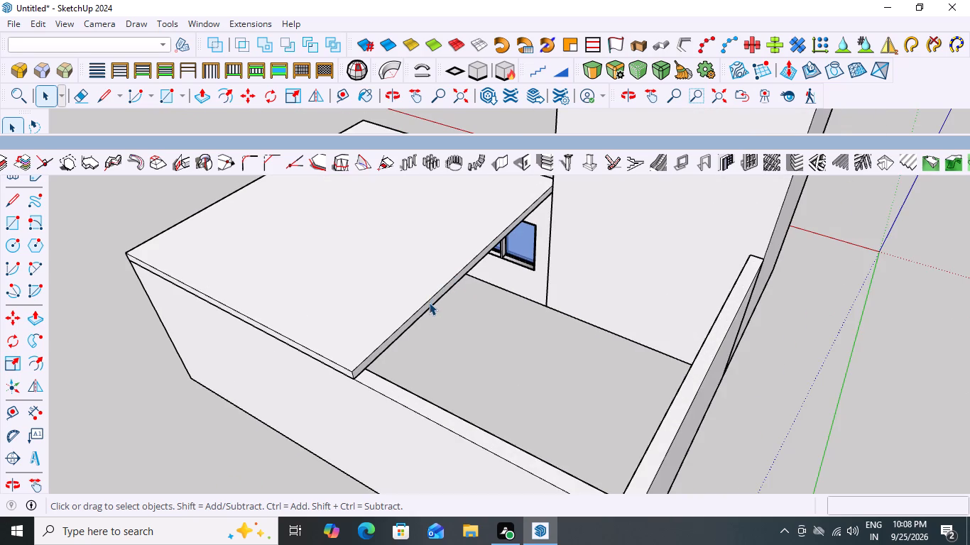
double_click(429, 302)
click(429, 302)
click(429, 302)
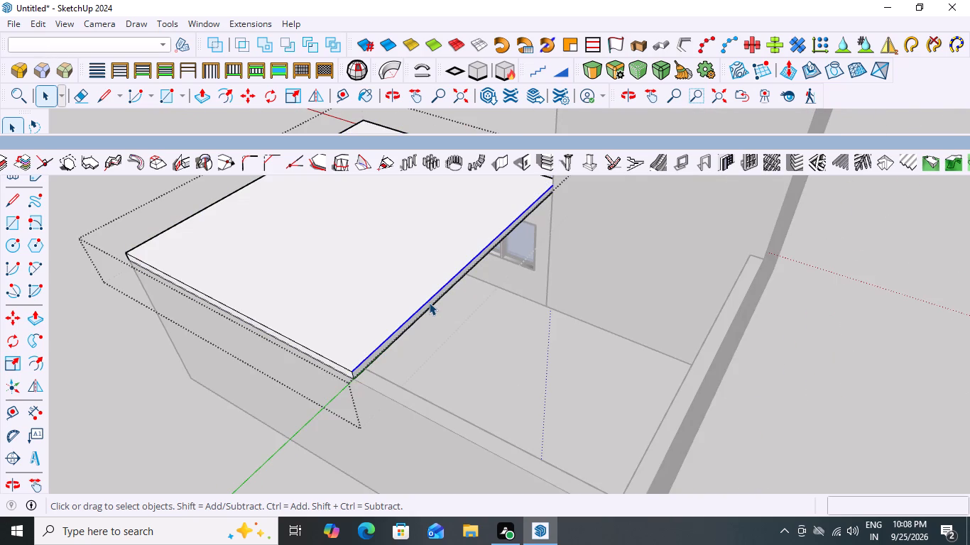
key(p)
click(427, 304)
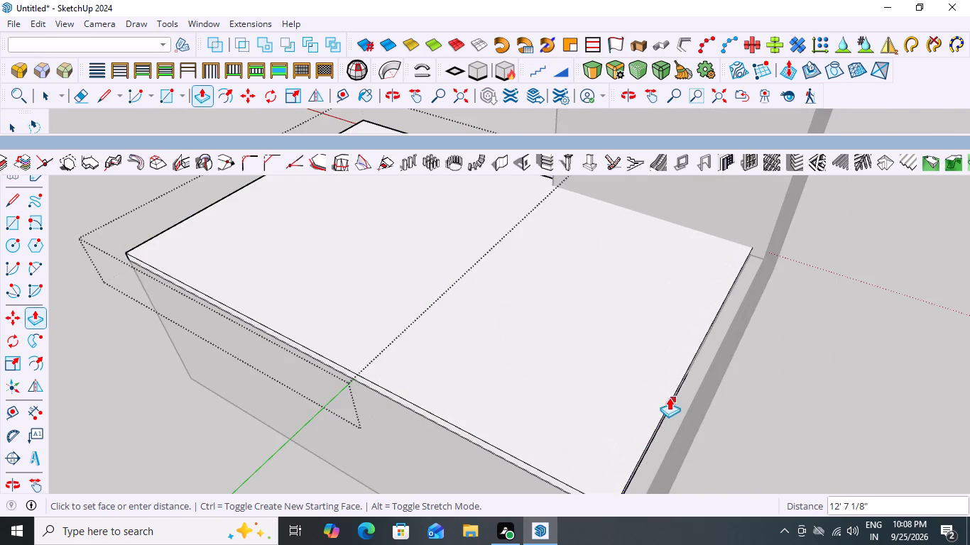
scroll(684, 408, down, 4)
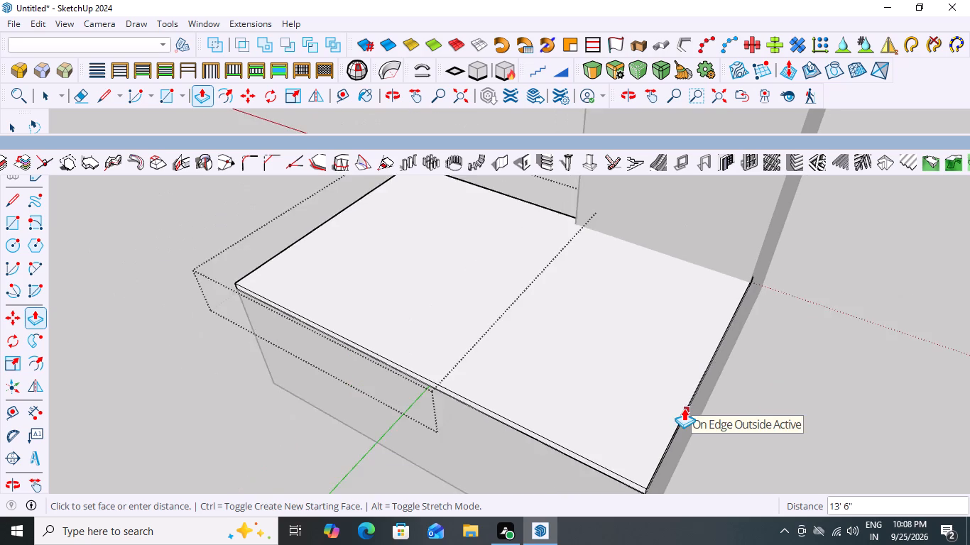
scroll(684, 408, down, 5)
middle_drag(684, 408, 494, 275)
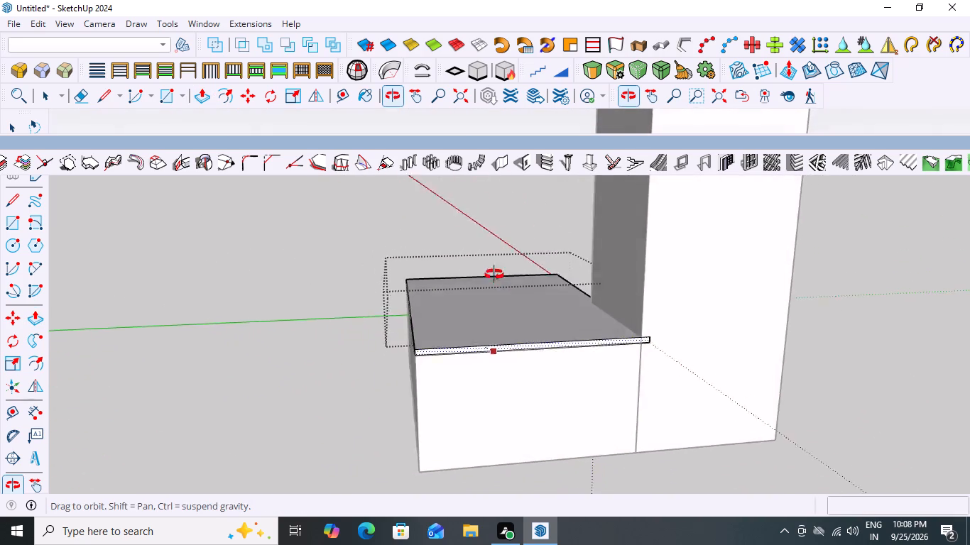
middle_drag(494, 275, 531, 274)
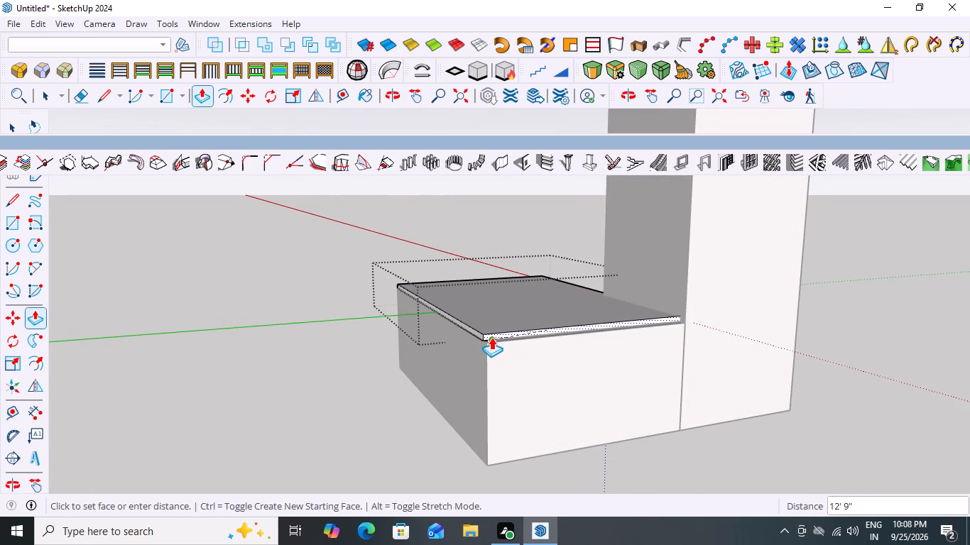
click(491, 337)
key(space)
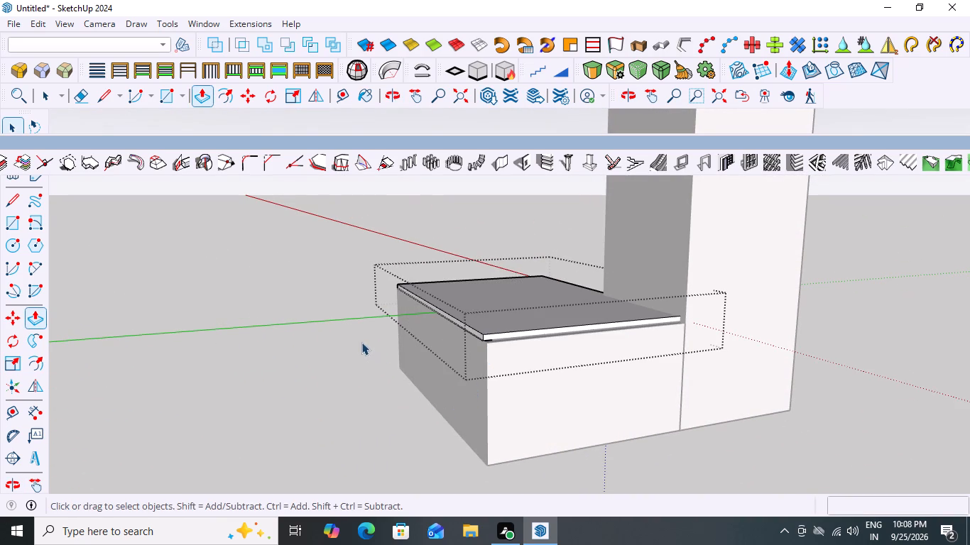
click(327, 362)
Reopen the roof slab group and Push/Pull its extended end face a further 6 9/16" across the end wall's top.
middle_drag(387, 391, 486, 445)
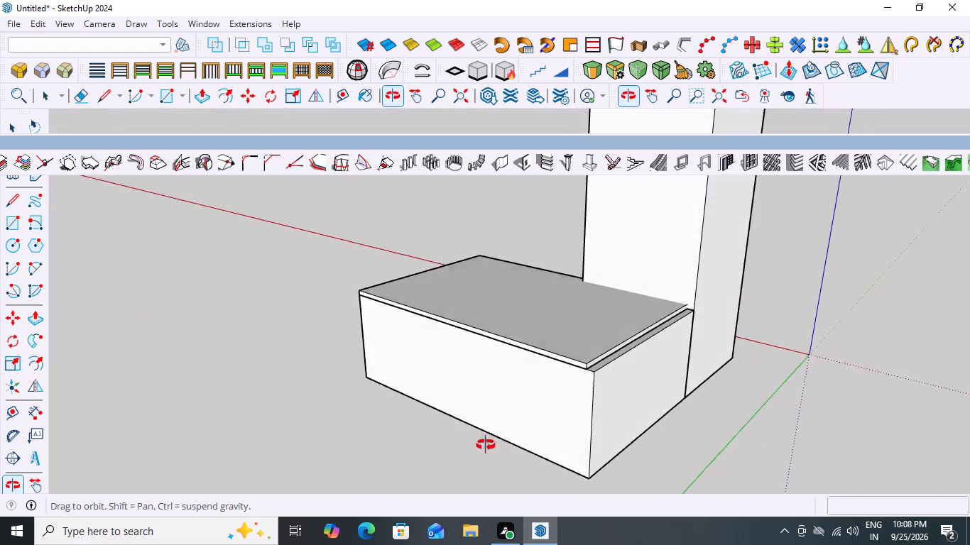
middle_drag(486, 445, 375, 469)
scroll(661, 358, up, 6)
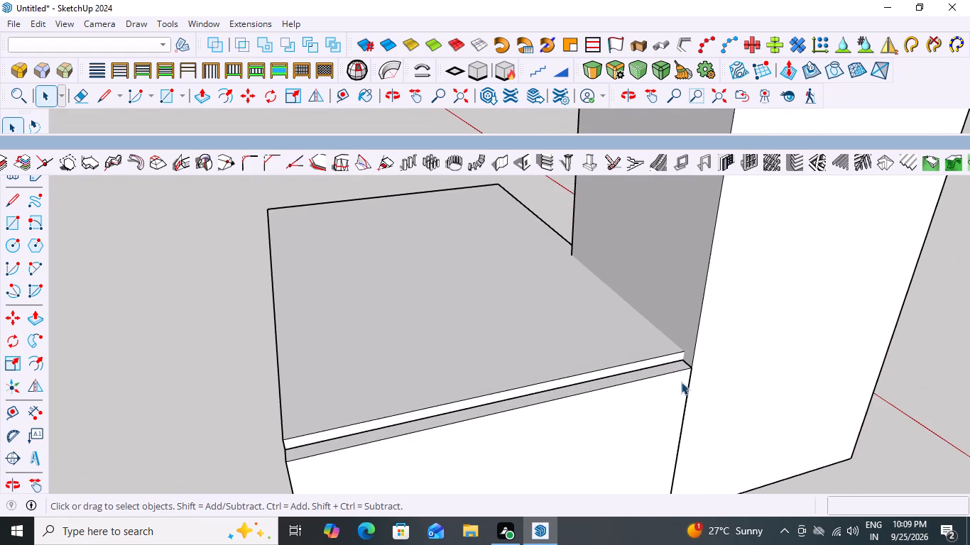
middle_drag(676, 385, 586, 353)
scroll(581, 364, up, 5)
click(574, 338)
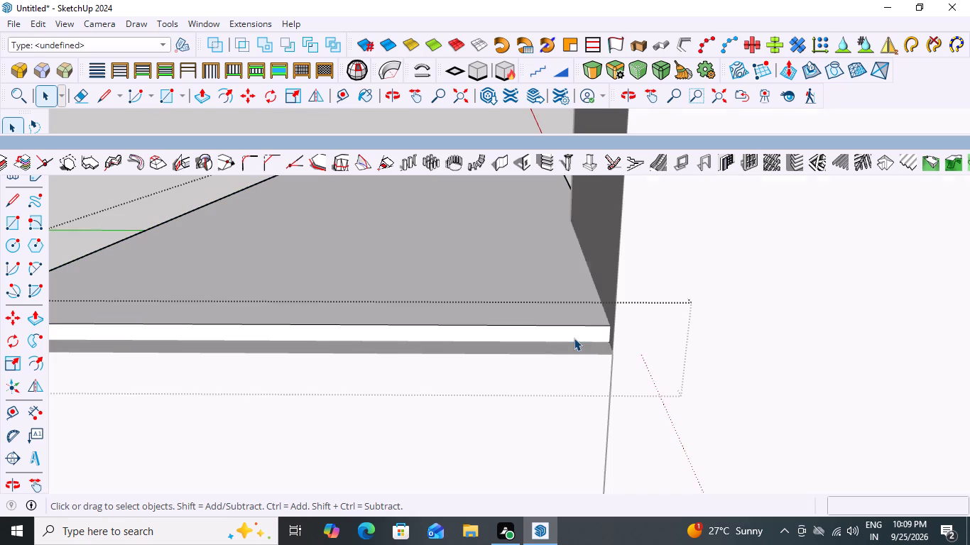
click(574, 338)
double_click(574, 338)
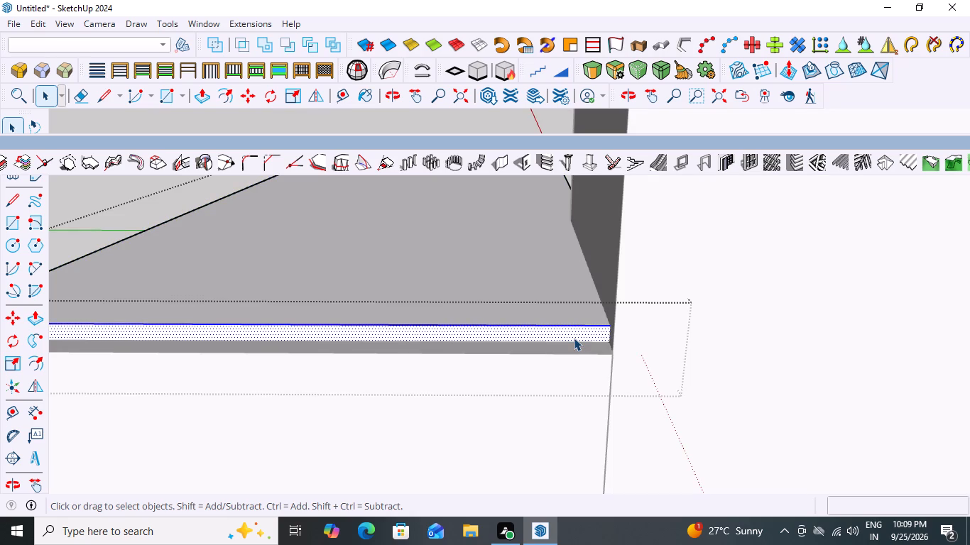
key(p)
click(580, 326)
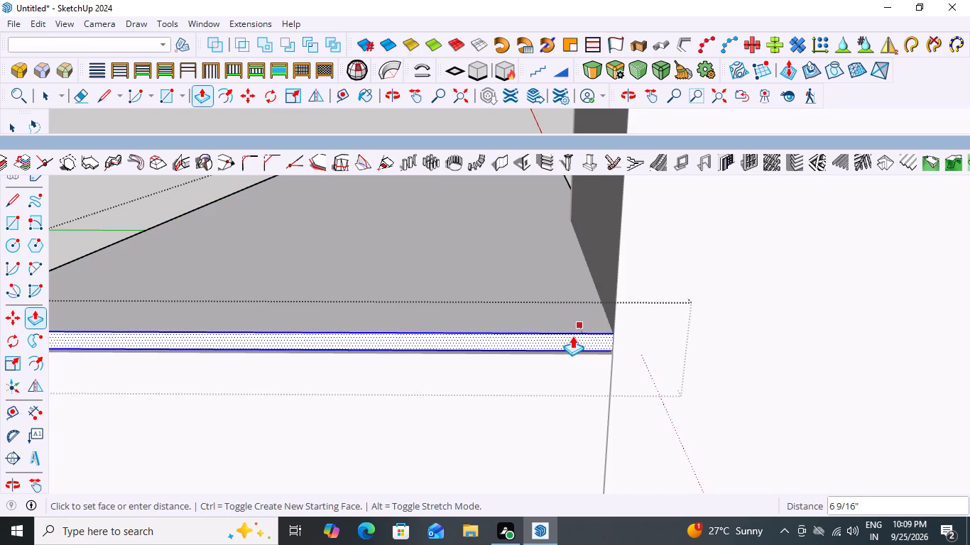
double_click(572, 336)
Push/Pull the slab's end face another 2 7/16" to the low wall's outer corner and leave the group.
scroll(590, 307, down, 6)
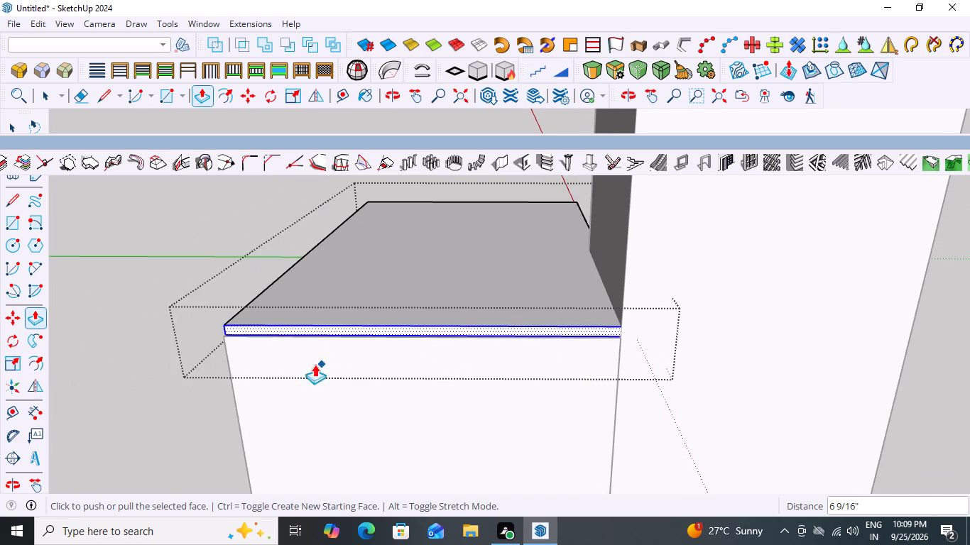
middle_drag(315, 364, 544, 390)
scroll(629, 446, up, 6)
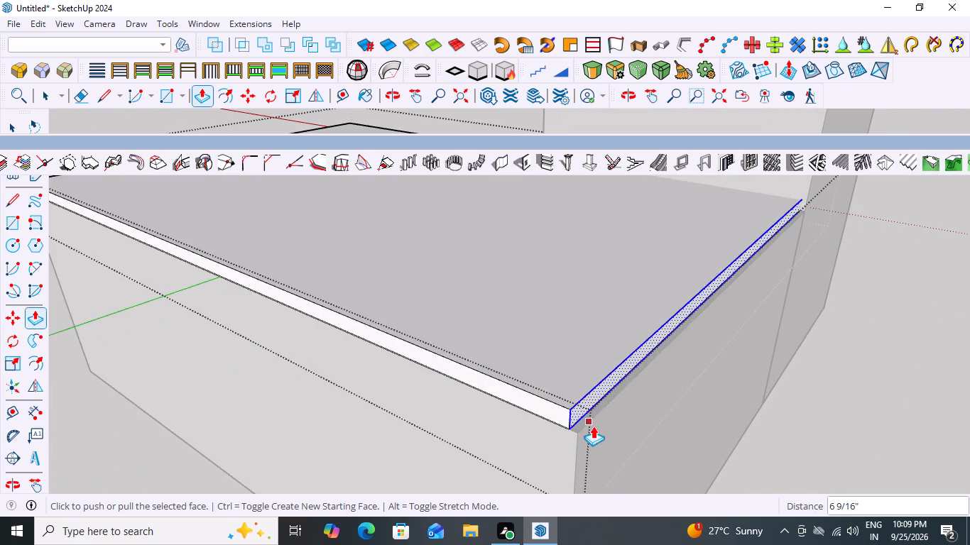
click(580, 407)
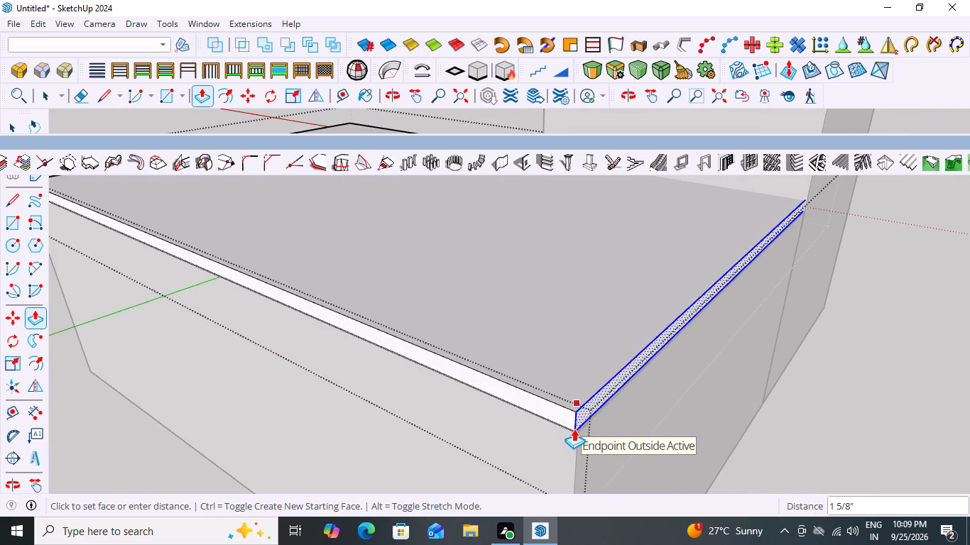
click(572, 435)
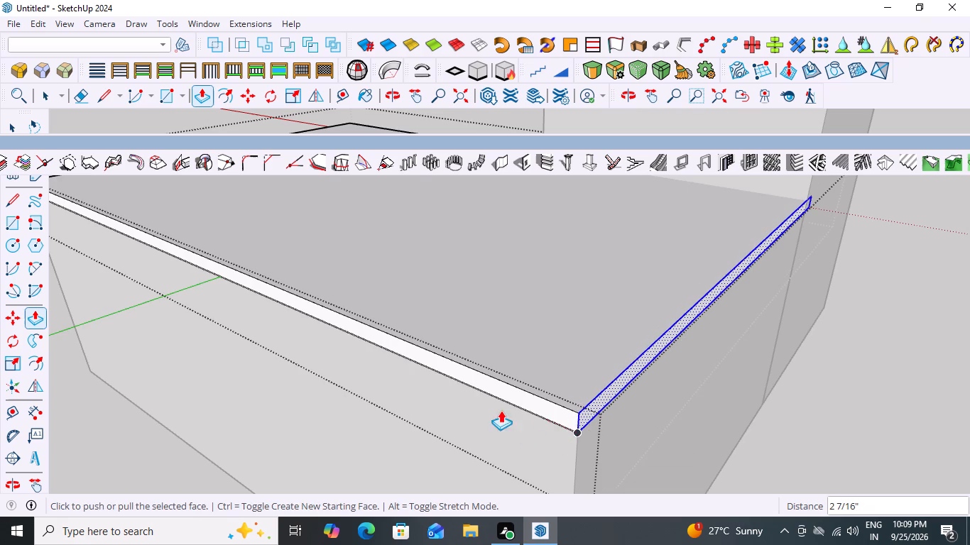
key(space)
click(282, 430)
Examine how the extended roof slab's end meets the corner of the tall tower wall beside the low room.
scroll(418, 393, down, 3)
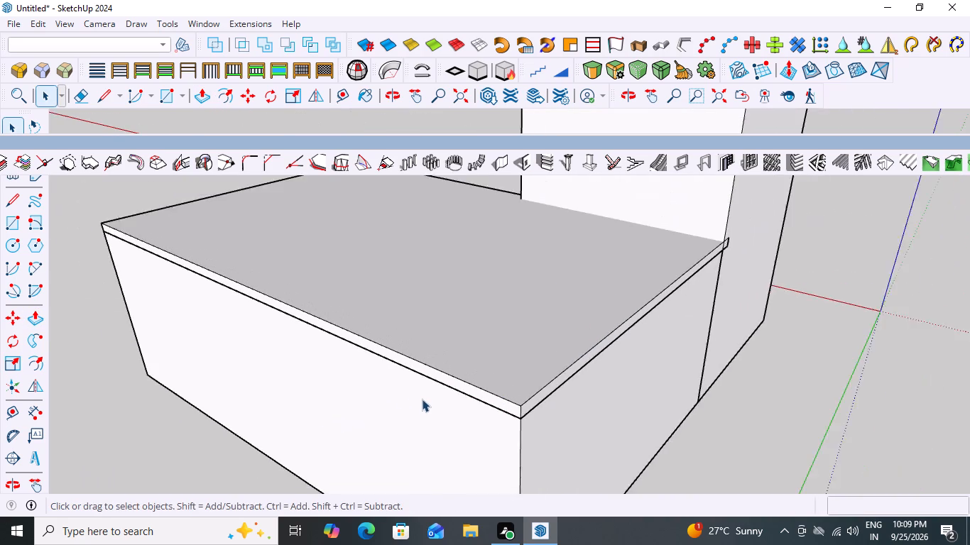
scroll(422, 399, down, 3)
middle_drag(690, 370, 526, 355)
scroll(605, 304, up, 6)
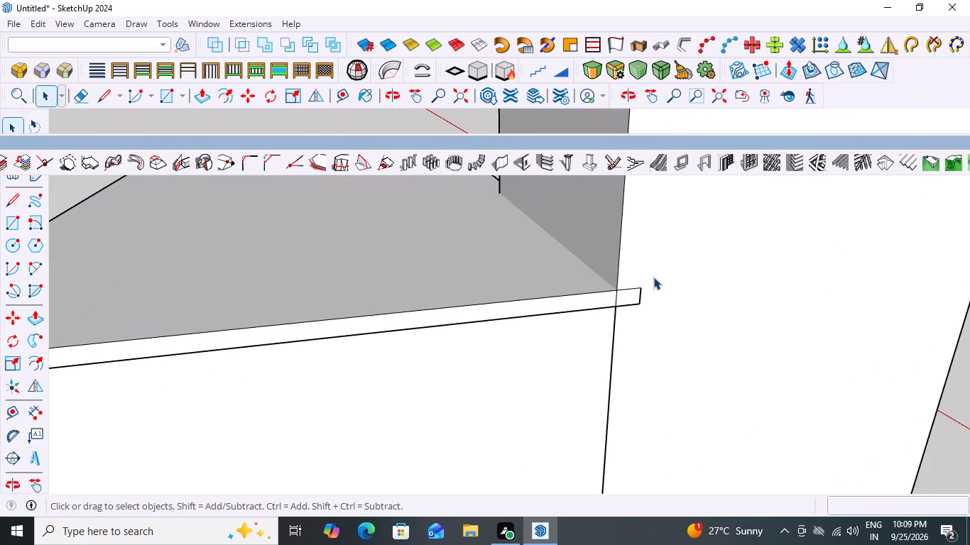
scroll(664, 293, down, 4)
scroll(655, 341, up, 2)
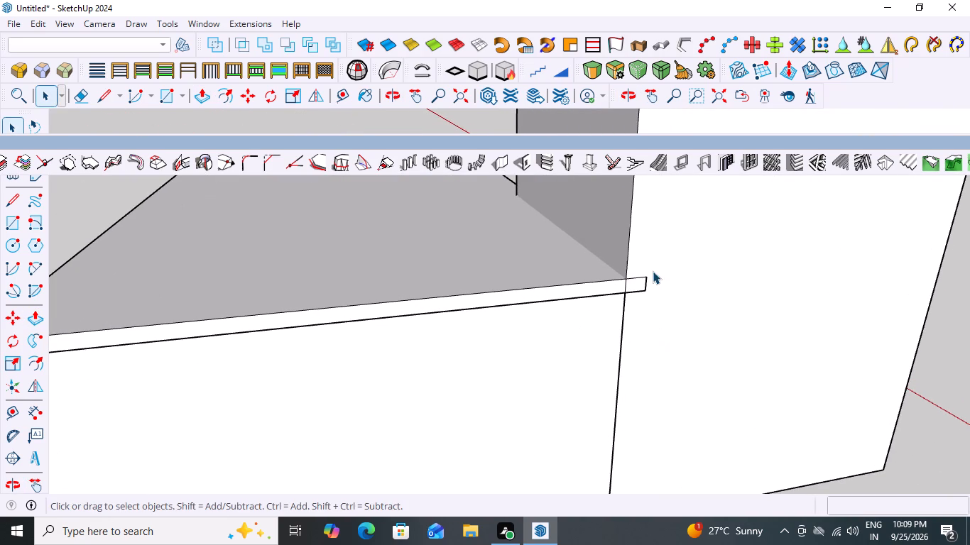
click(634, 275)
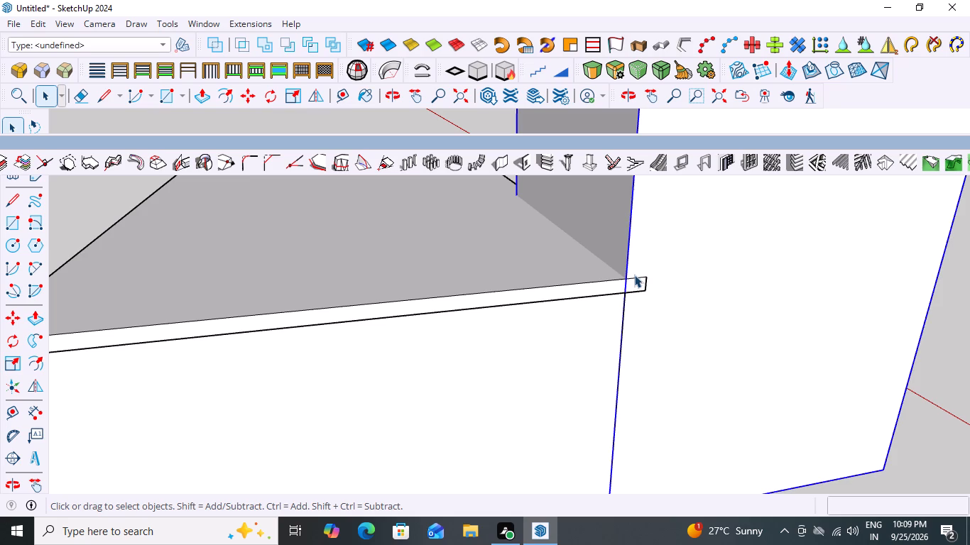
click(634, 277)
click(634, 277)
click(634, 277)
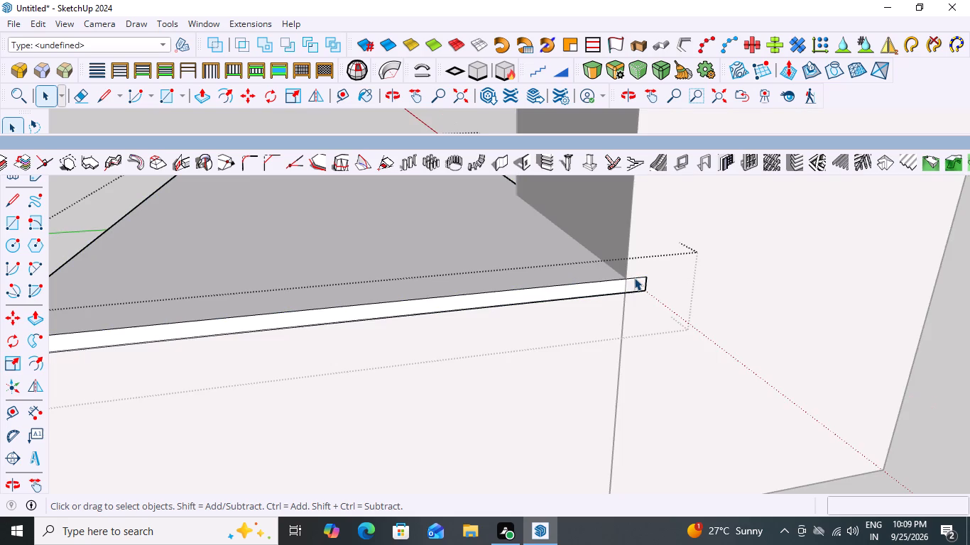
click(634, 277)
triple_click(634, 277)
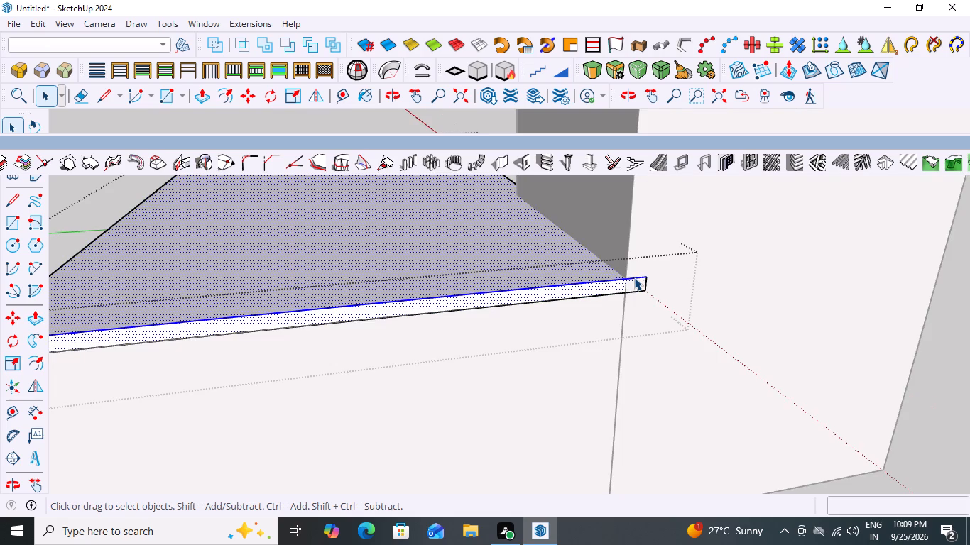
click(634, 277)
scroll(634, 277, down, 13)
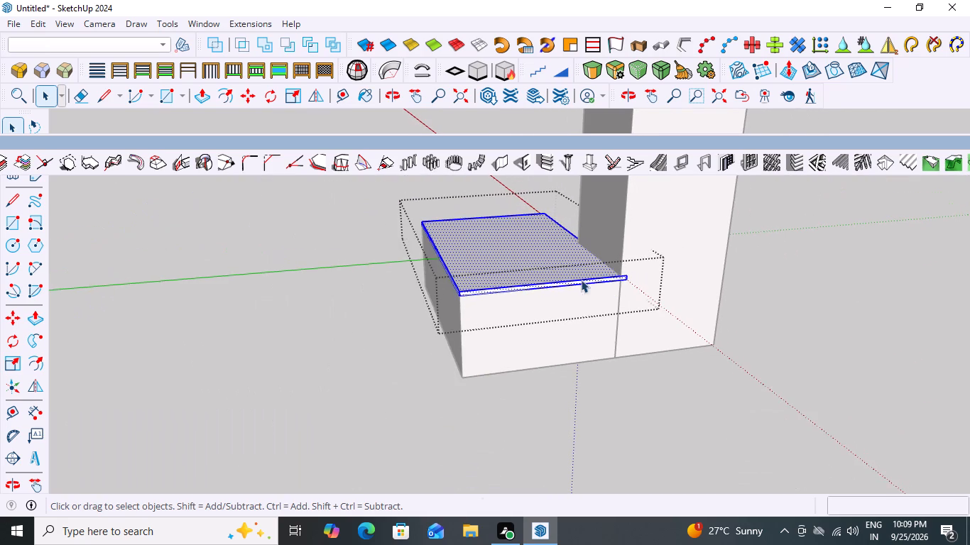
click(228, 239)
middle_drag(654, 294, 330, 254)
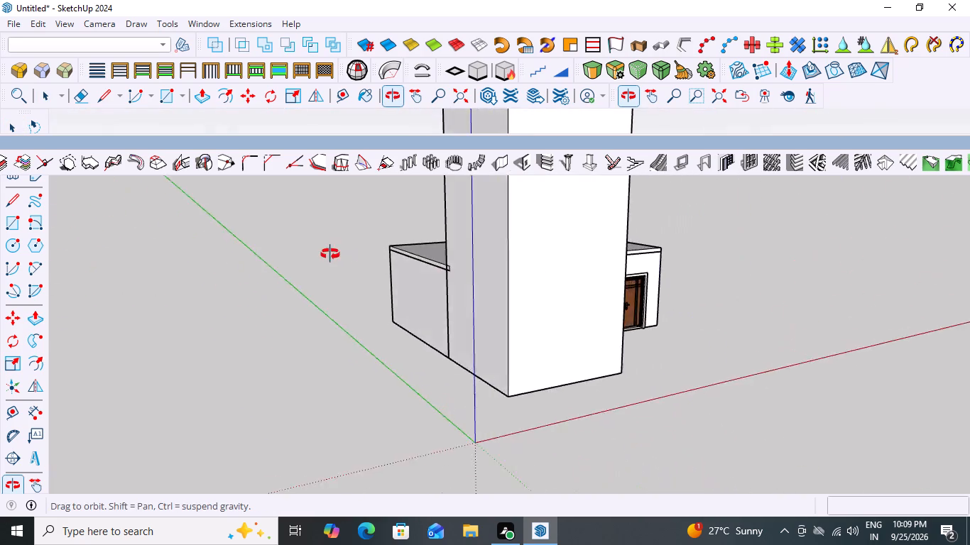
middle_drag(330, 254, 823, 310)
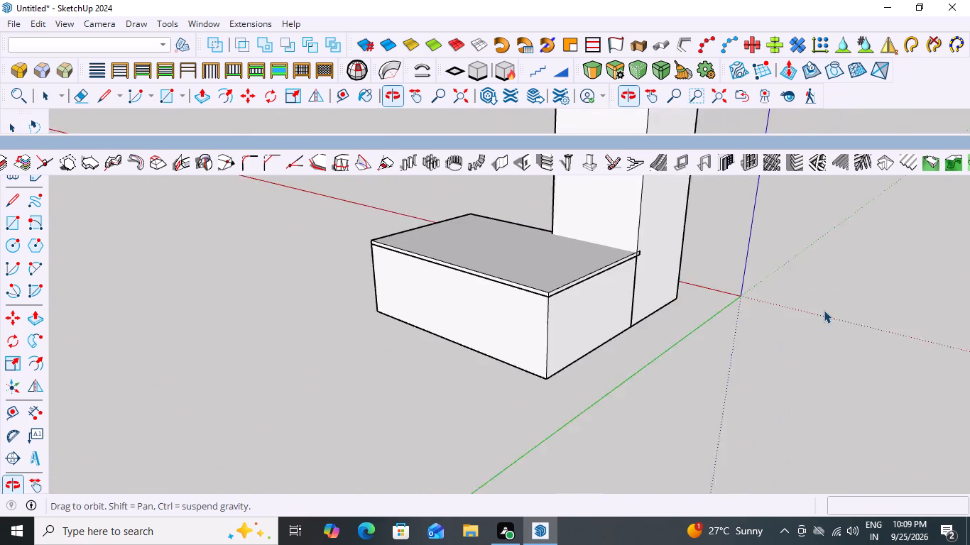
middle_drag(773, 308, 636, 300)
scroll(631, 287, up, 5)
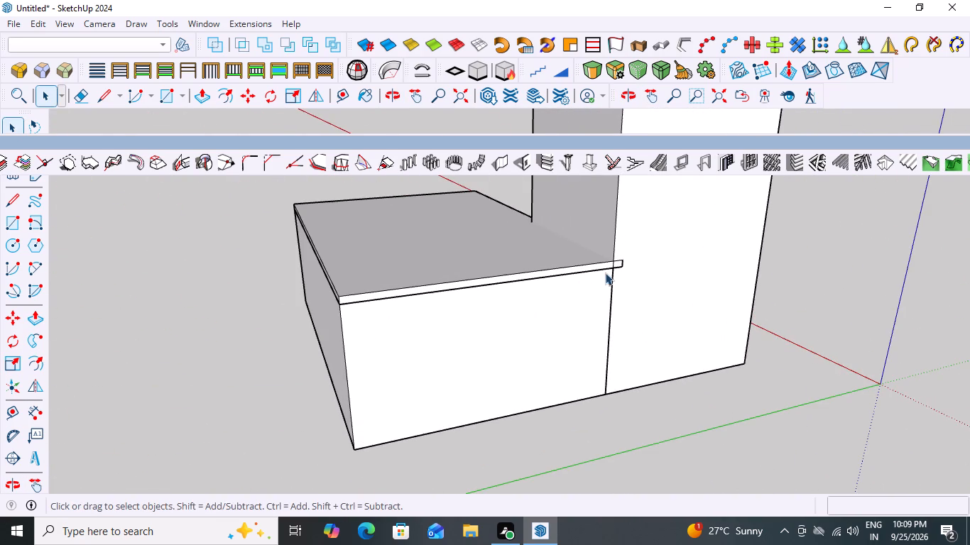
scroll(605, 272, down, 2)
middle_drag(626, 250, 613, 319)
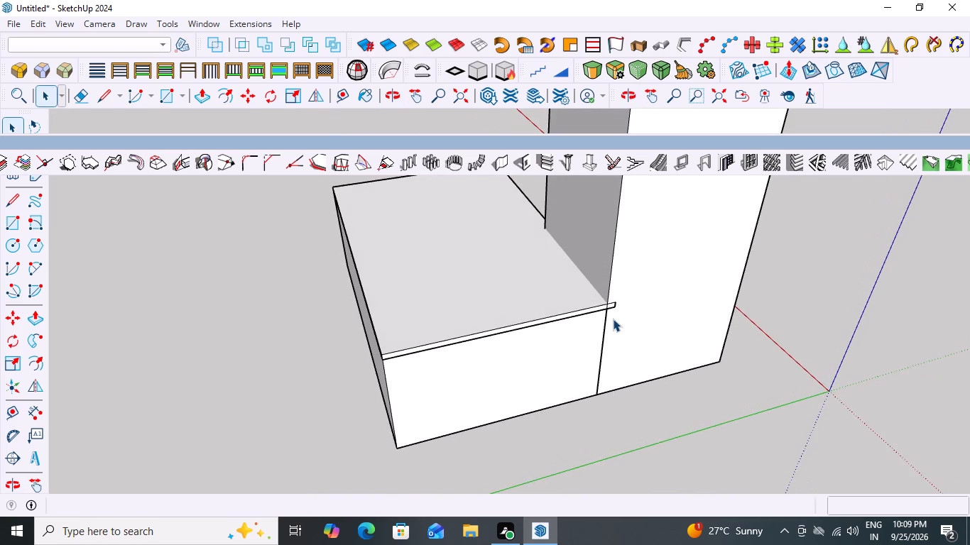
Inside the tall tower group, Push/Pull the wall face above the low roof outward by 2 7/16".
double_click(574, 224)
double_click(574, 224)
double_click(574, 224)
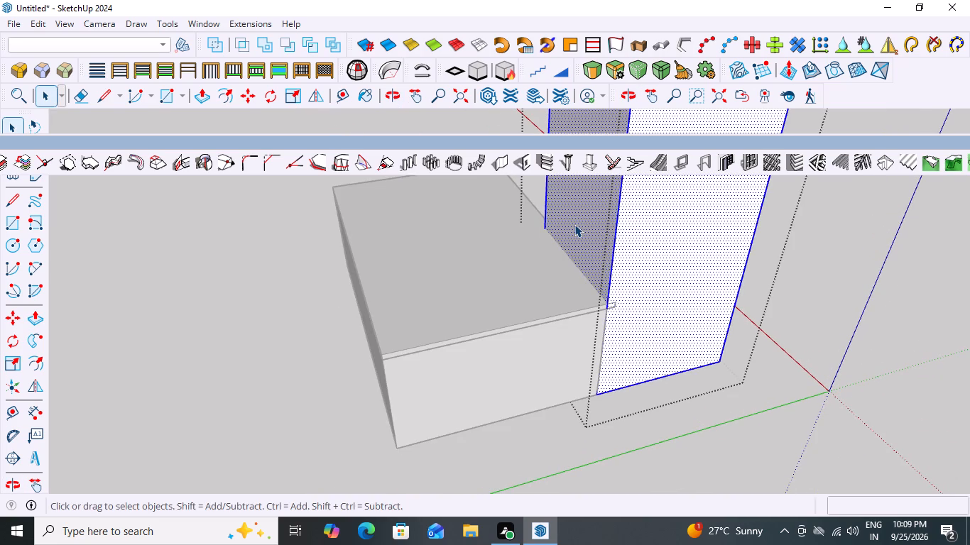
triple_click(574, 224)
triple_click(575, 223)
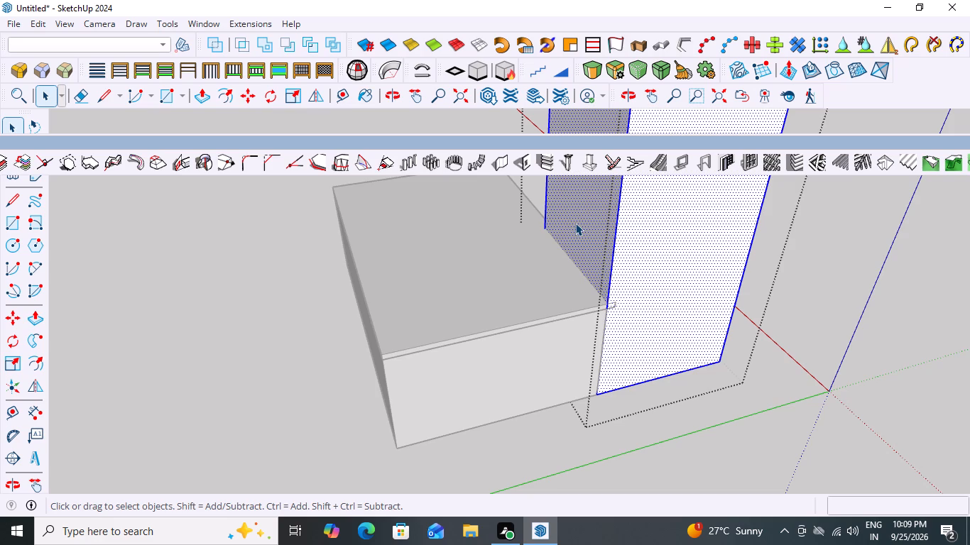
click(888, 243)
double_click(584, 234)
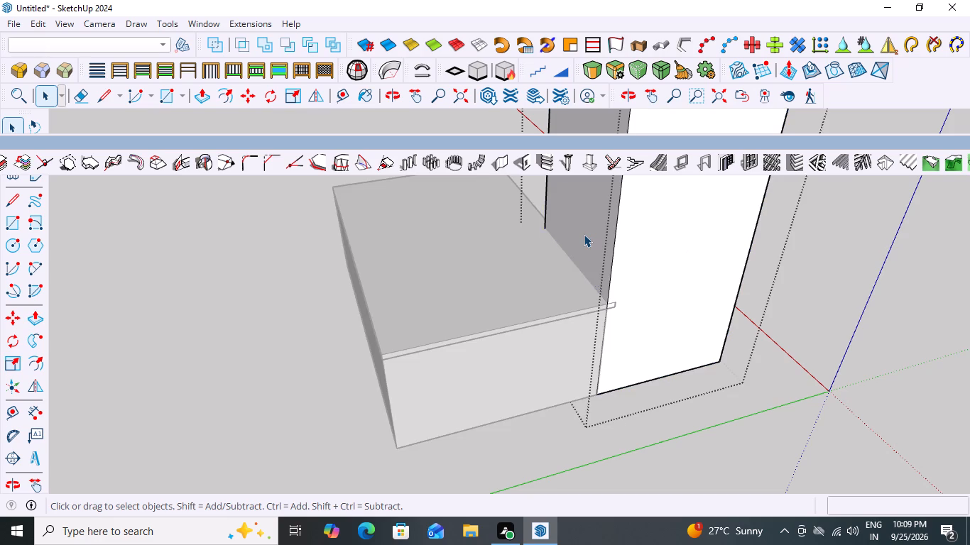
double_click(584, 234)
click(584, 234)
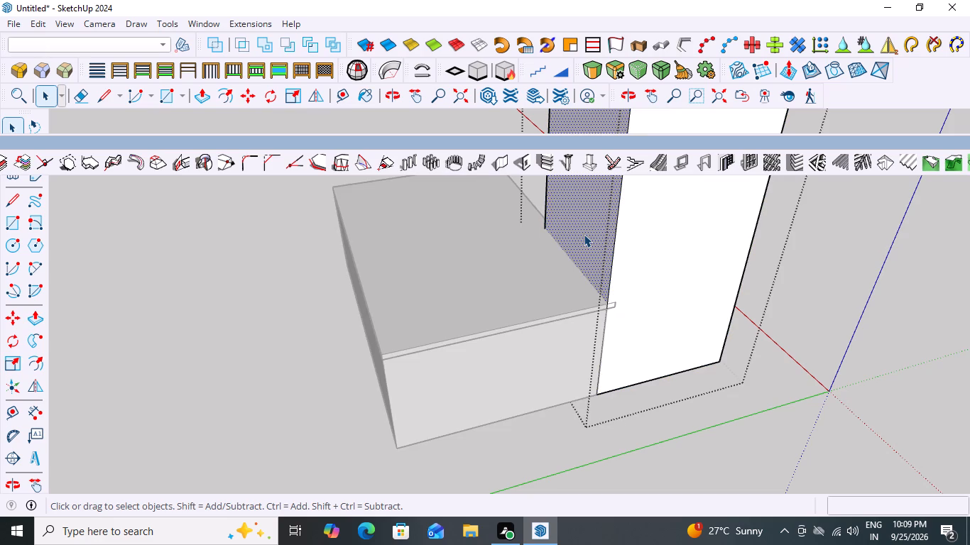
key(p)
double_click(584, 234)
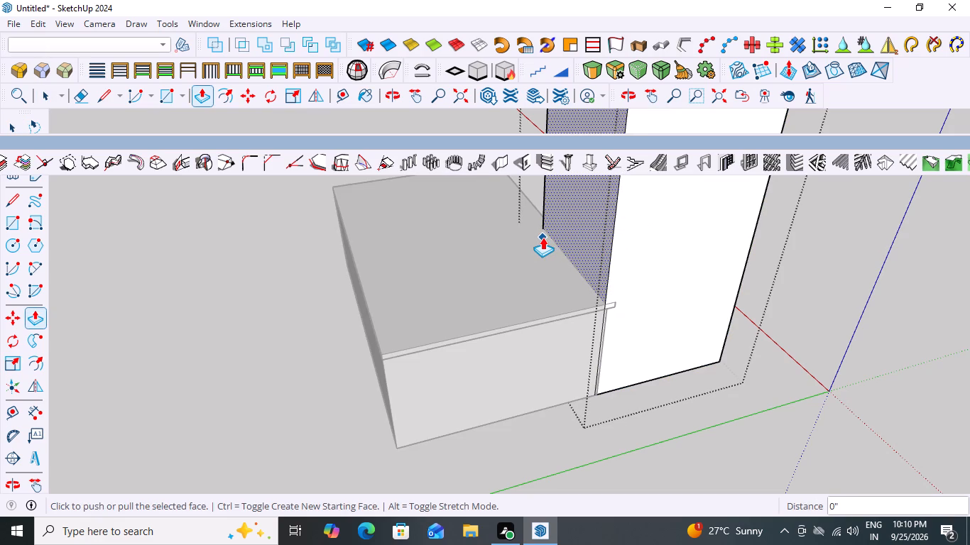
key(Escape)
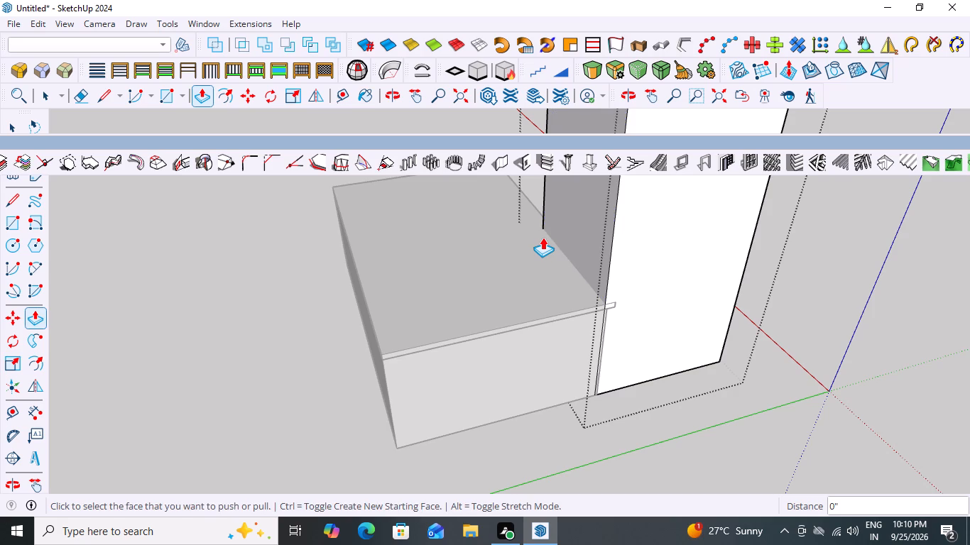
key(ctrl+z)
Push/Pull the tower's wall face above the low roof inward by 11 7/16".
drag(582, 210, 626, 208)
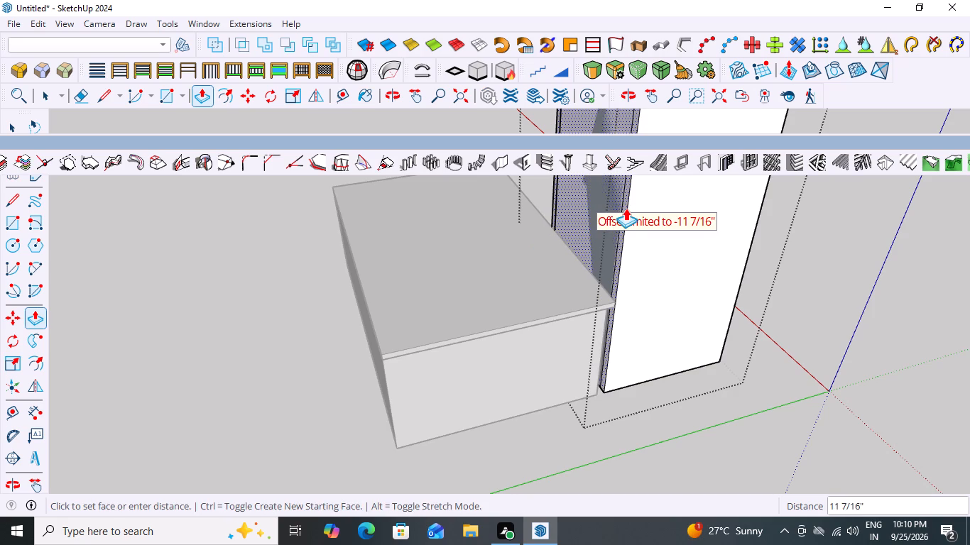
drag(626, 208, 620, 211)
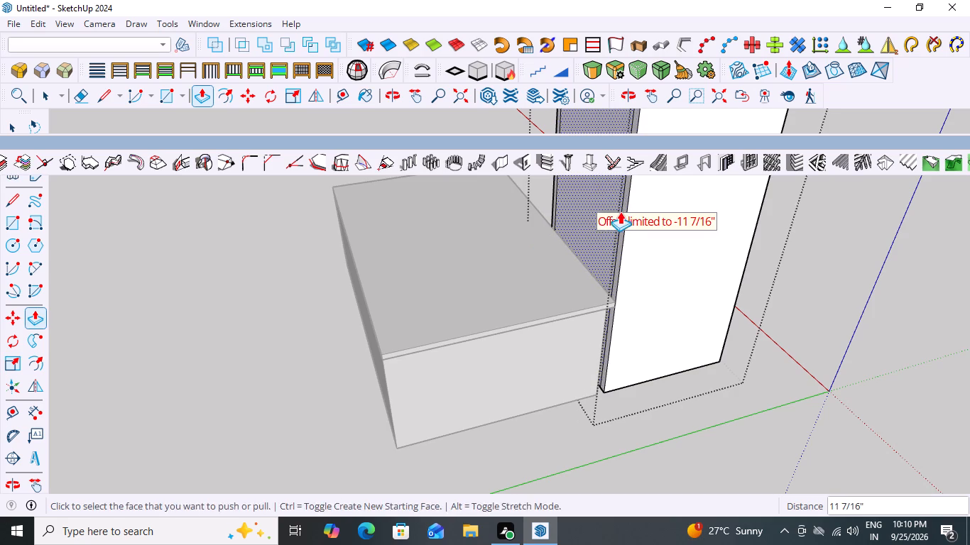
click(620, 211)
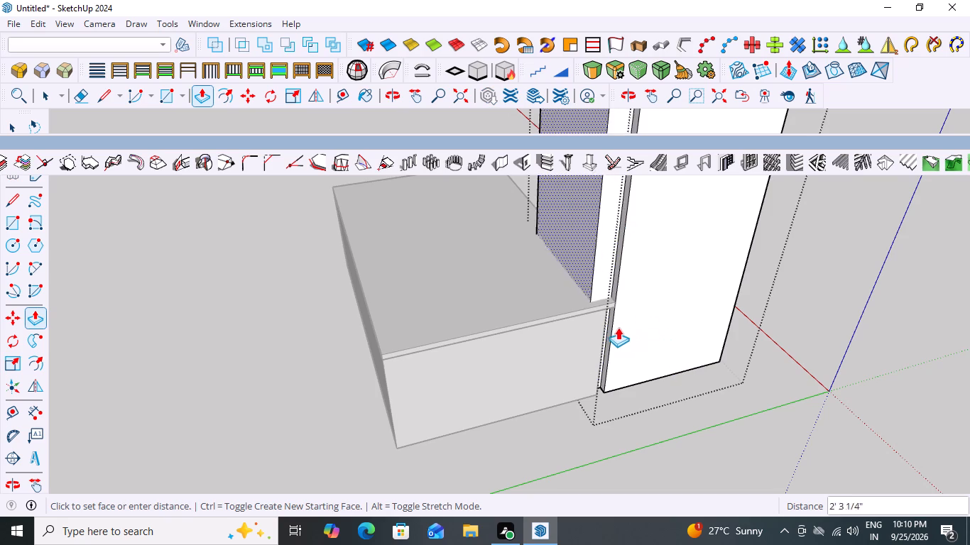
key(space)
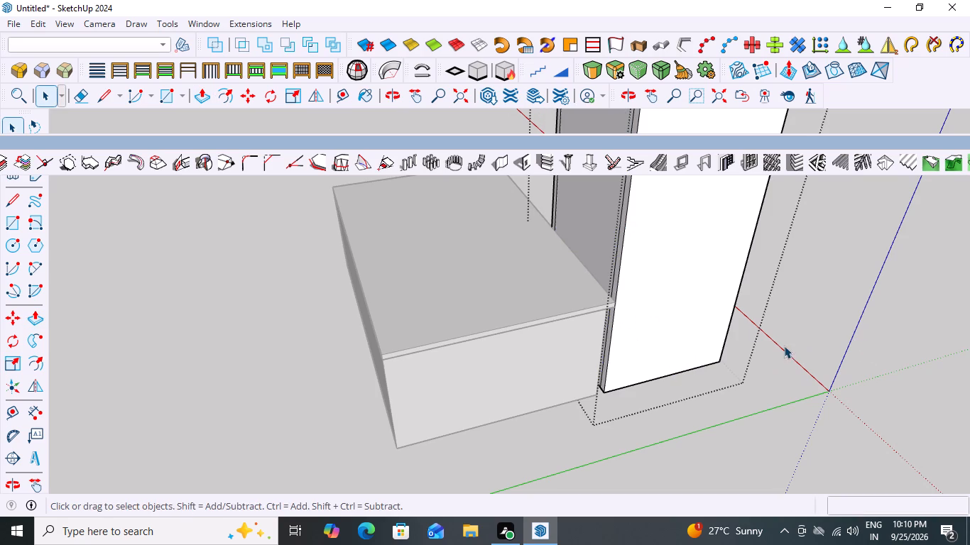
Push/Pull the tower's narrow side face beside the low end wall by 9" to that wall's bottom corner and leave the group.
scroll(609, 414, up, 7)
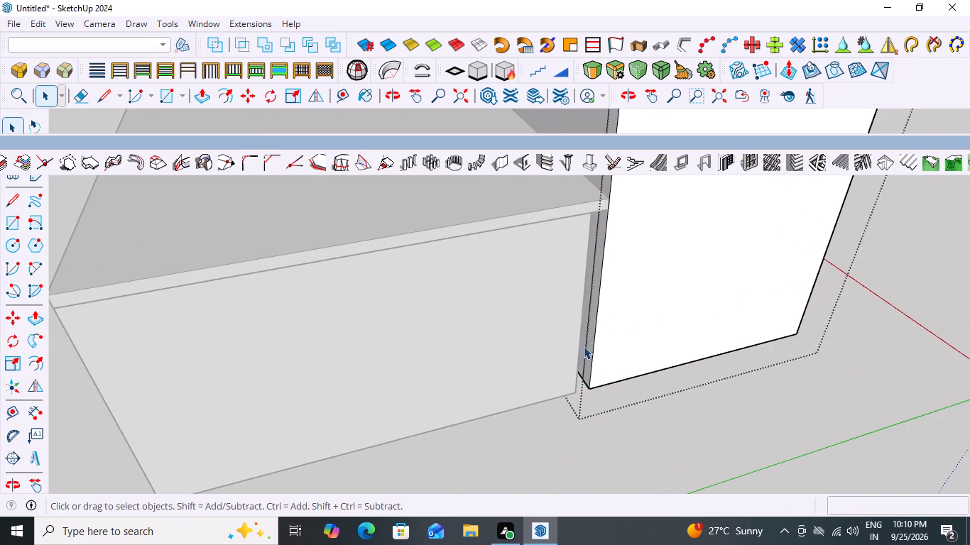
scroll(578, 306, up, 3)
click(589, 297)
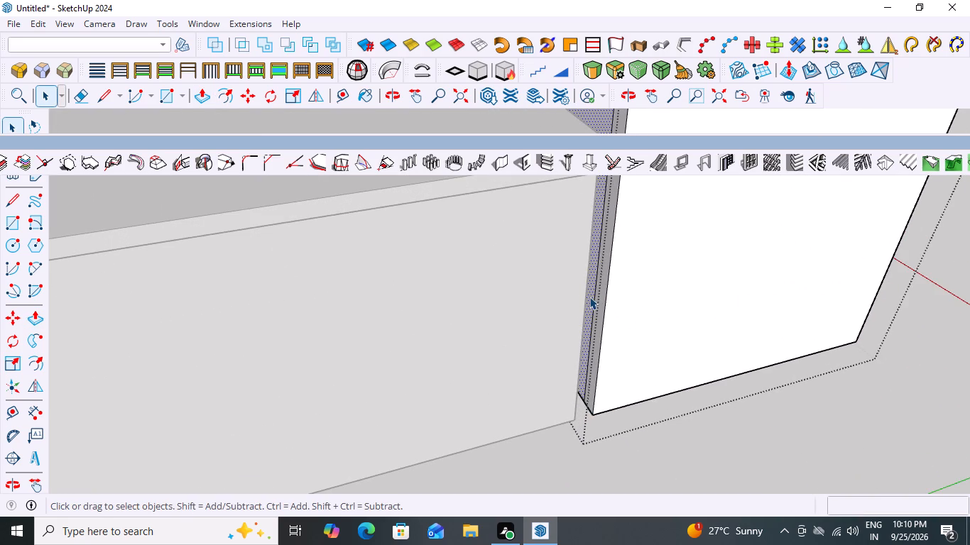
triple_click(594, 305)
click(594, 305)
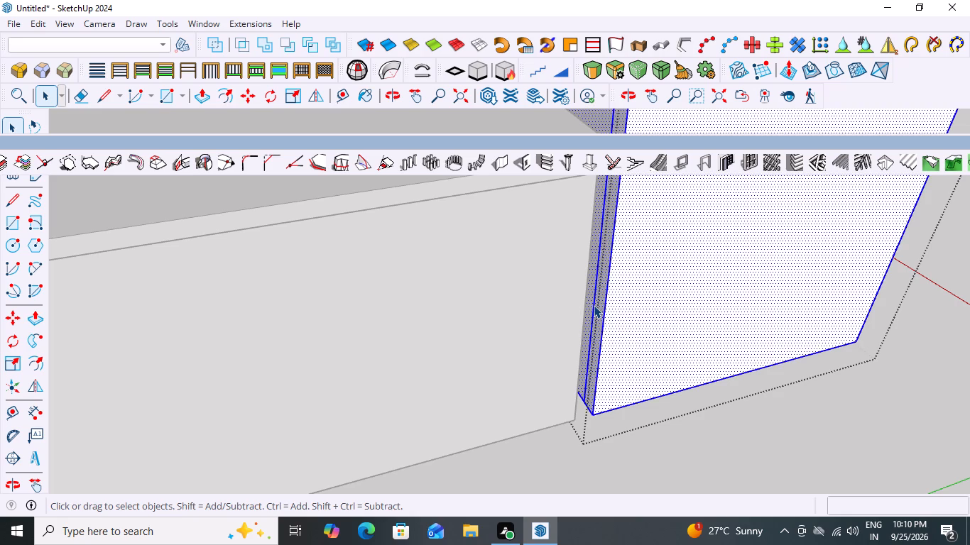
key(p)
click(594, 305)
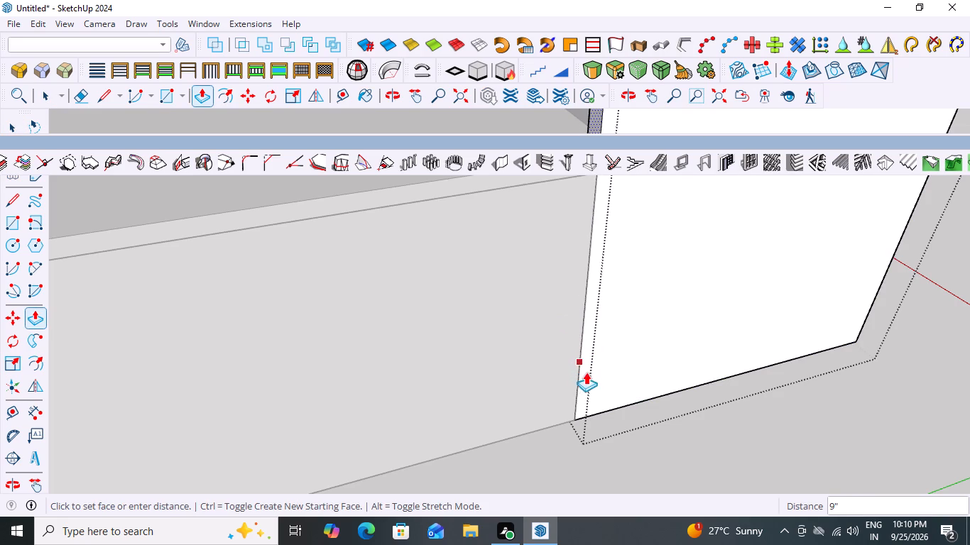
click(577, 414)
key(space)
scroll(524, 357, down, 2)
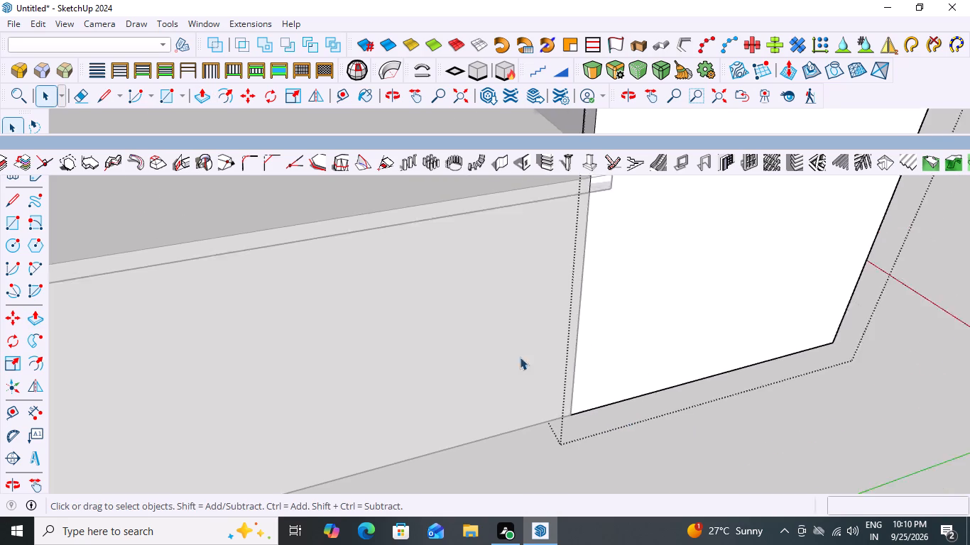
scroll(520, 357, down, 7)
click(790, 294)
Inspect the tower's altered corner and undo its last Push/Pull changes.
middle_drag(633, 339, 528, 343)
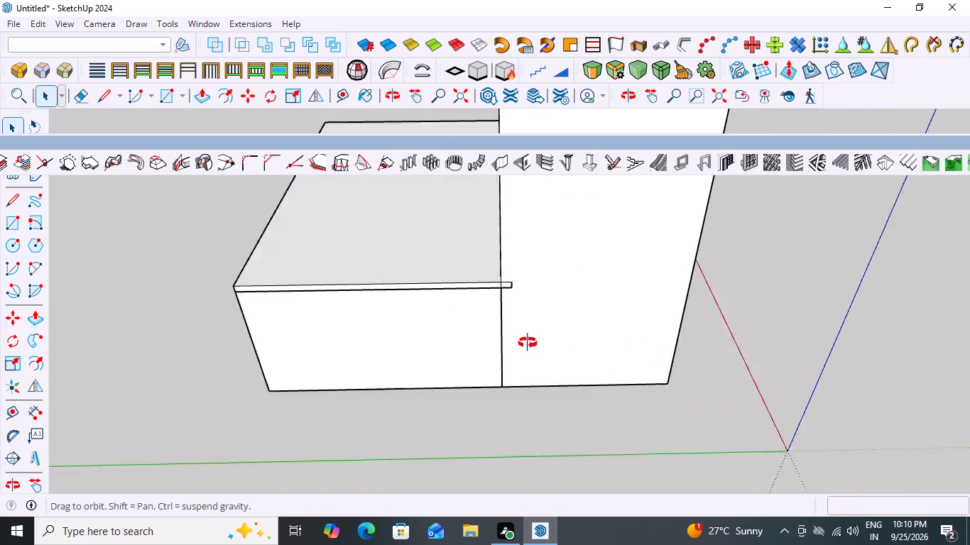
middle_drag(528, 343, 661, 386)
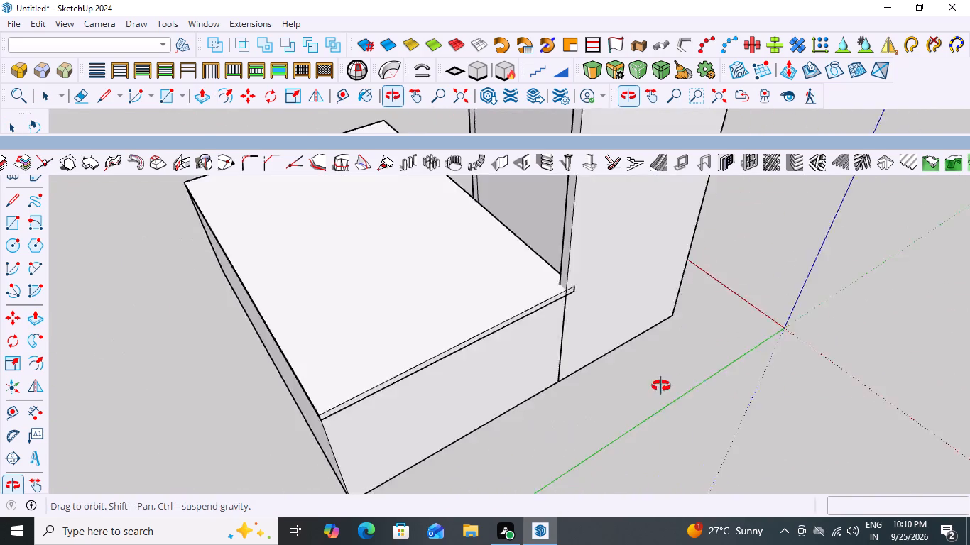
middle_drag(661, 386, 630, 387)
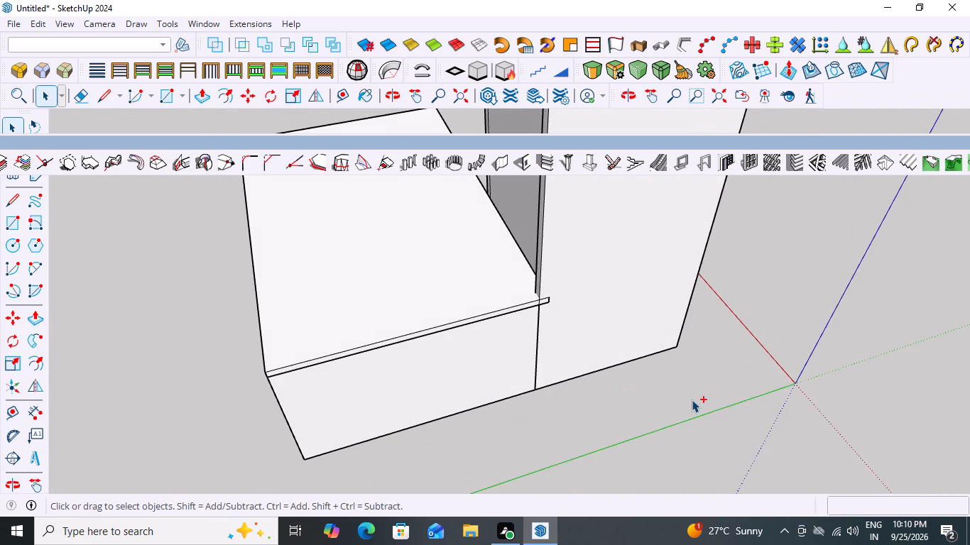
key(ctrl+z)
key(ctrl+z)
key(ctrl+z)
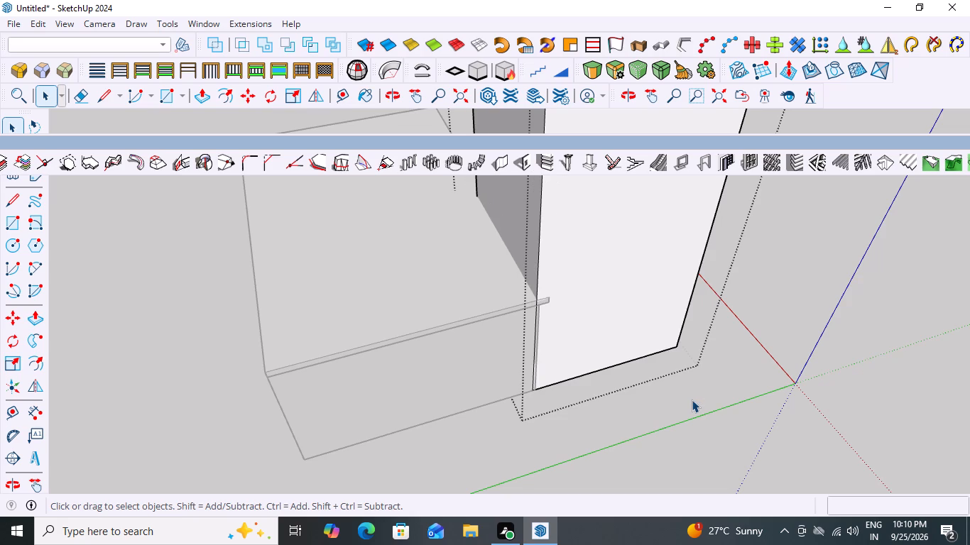
Inside the tall tower group, Push/Pull the wall face above the low roof flush with the low end wall's corner and leave the group.
scroll(692, 400, down, 13)
middle_drag(457, 276, 512, 276)
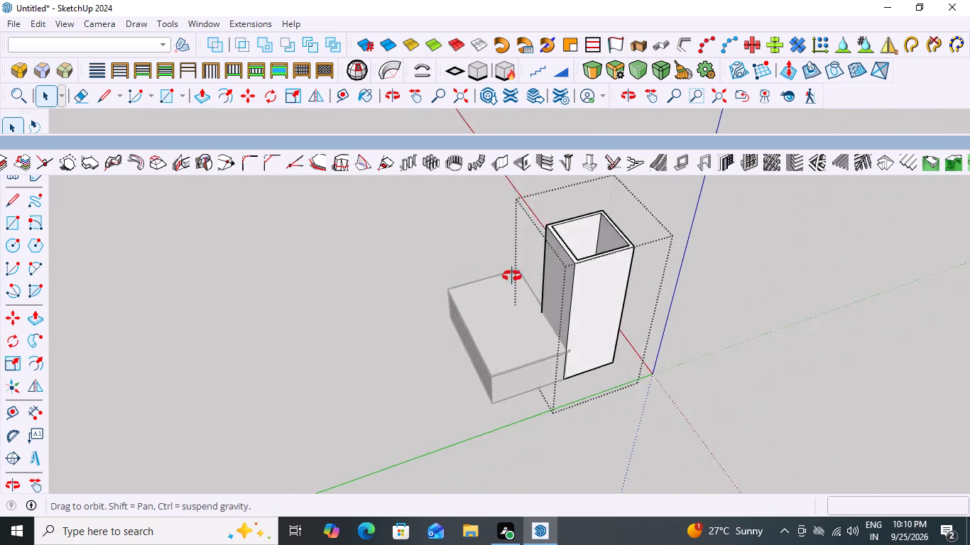
middle_drag(512, 276, 620, 275)
click(704, 255)
click(576, 244)
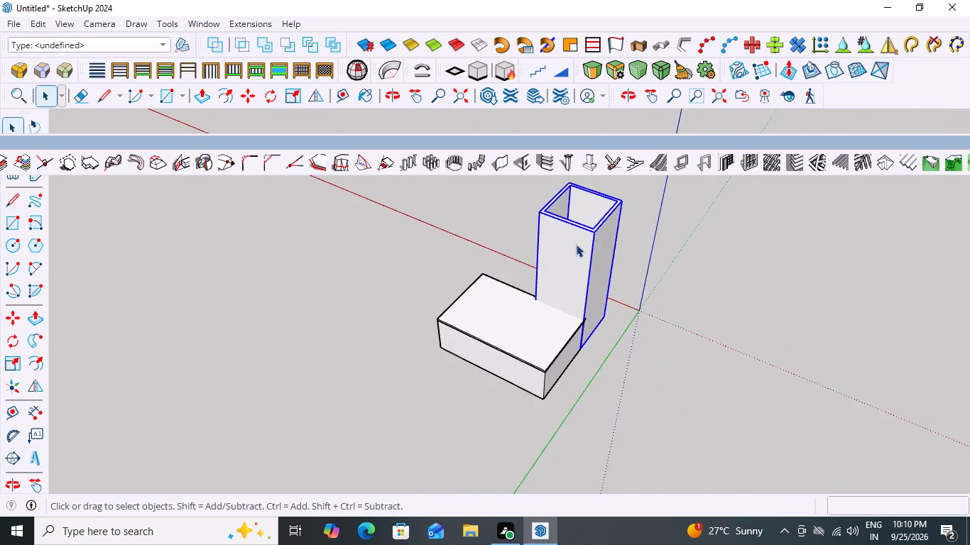
double_click(576, 244)
click(574, 246)
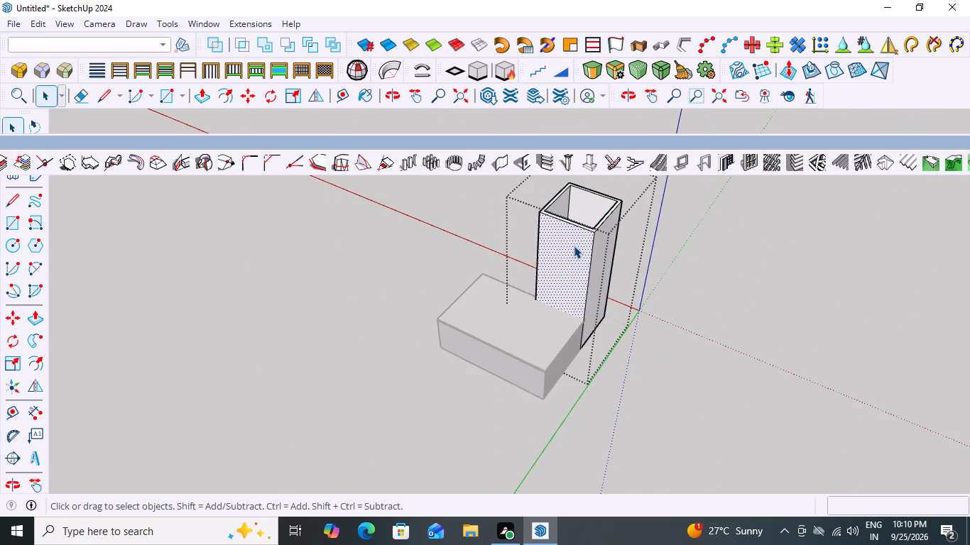
middle_drag(756, 450, 562, 374)
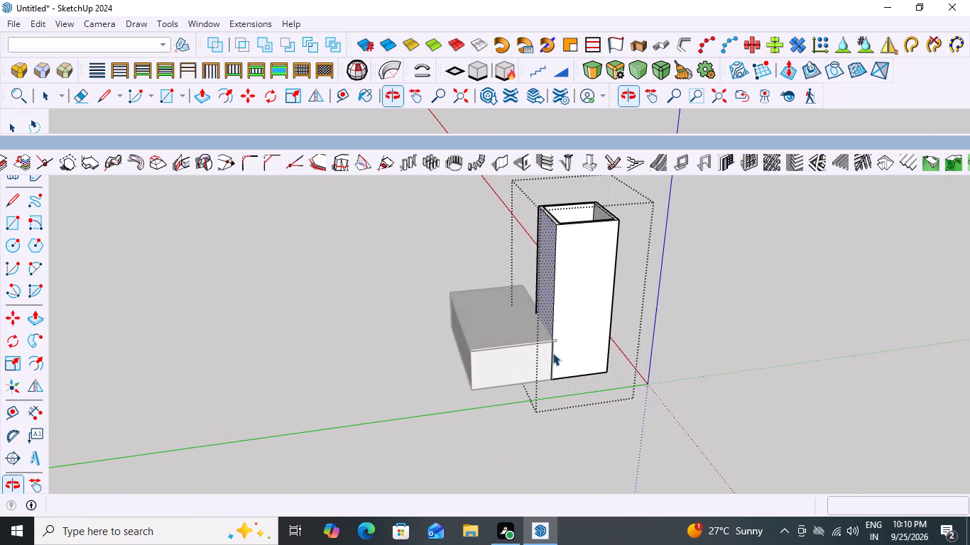
scroll(535, 294, up, 7)
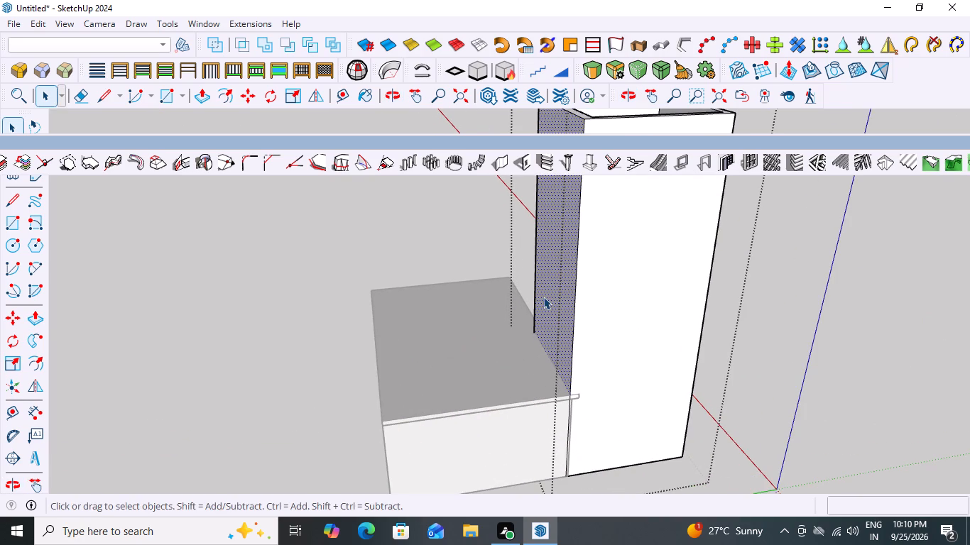
key(p)
click(546, 304)
drag(546, 304, 571, 307)
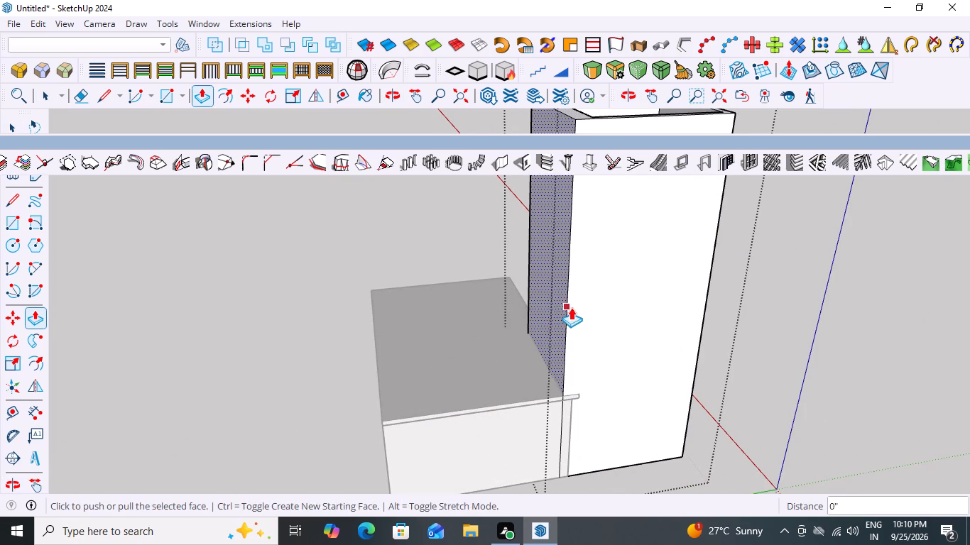
drag(571, 307, 577, 308)
drag(545, 292, 582, 309)
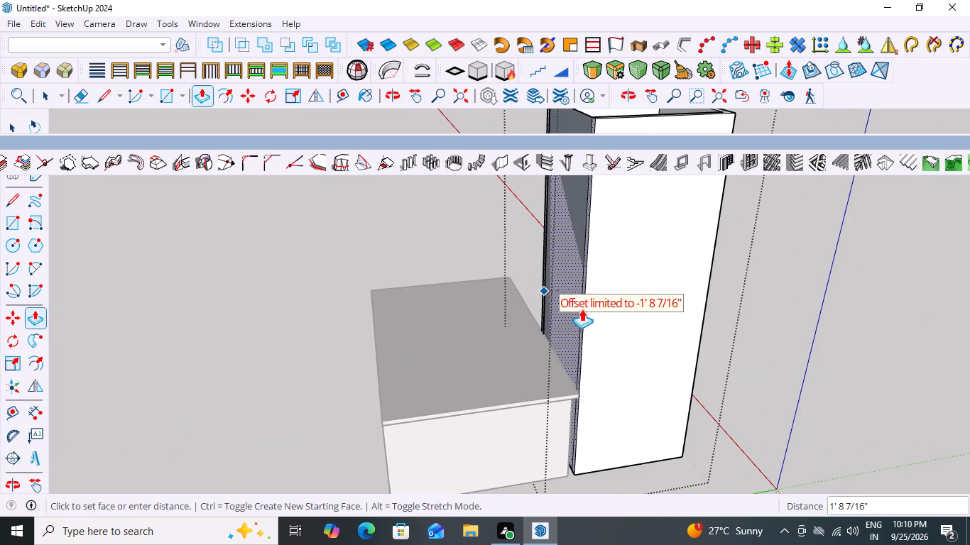
drag(582, 309, 572, 404)
key(space)
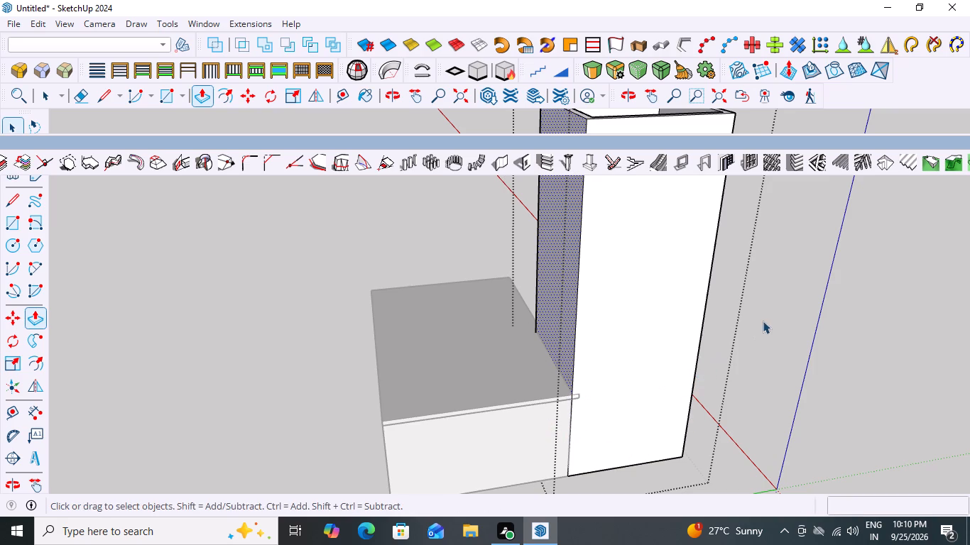
click(770, 312)
Examine the corner where the low roof slab and end wall meet the tall tower, and the building's other sides.
middle_drag(760, 341, 792, 291)
scroll(597, 378, up, 9)
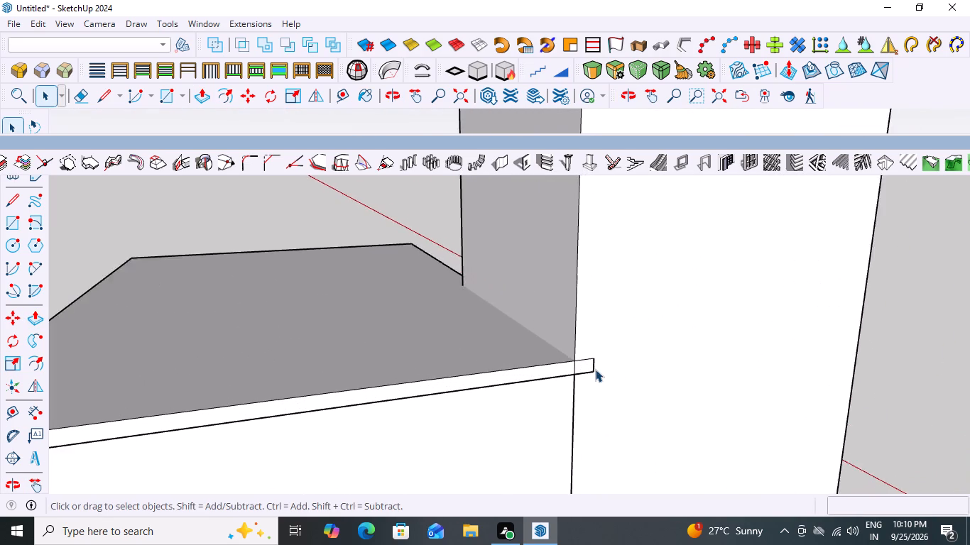
scroll(595, 369, up, 3)
scroll(543, 346, down, 7)
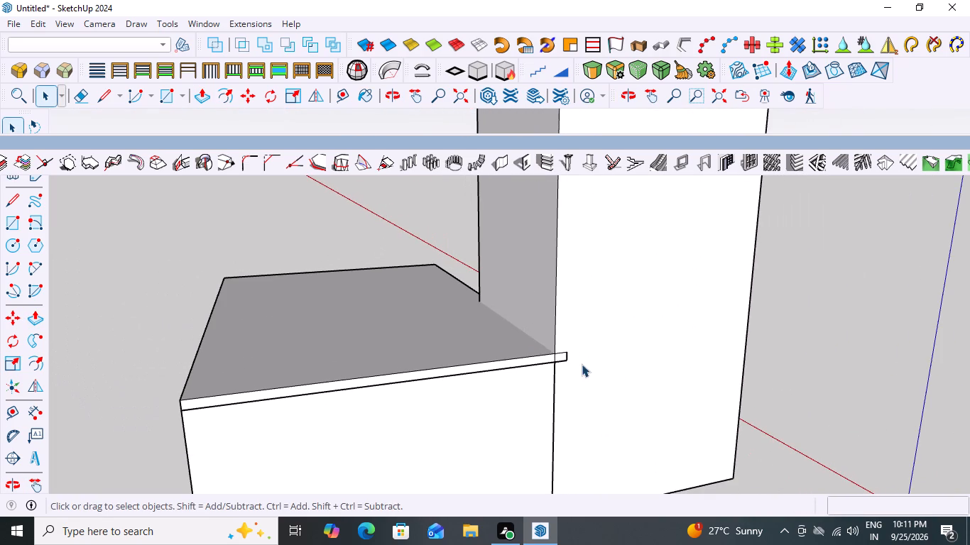
middle_click(519, 370)
scroll(492, 304, down, 4)
middle_drag(460, 302, 503, 415)
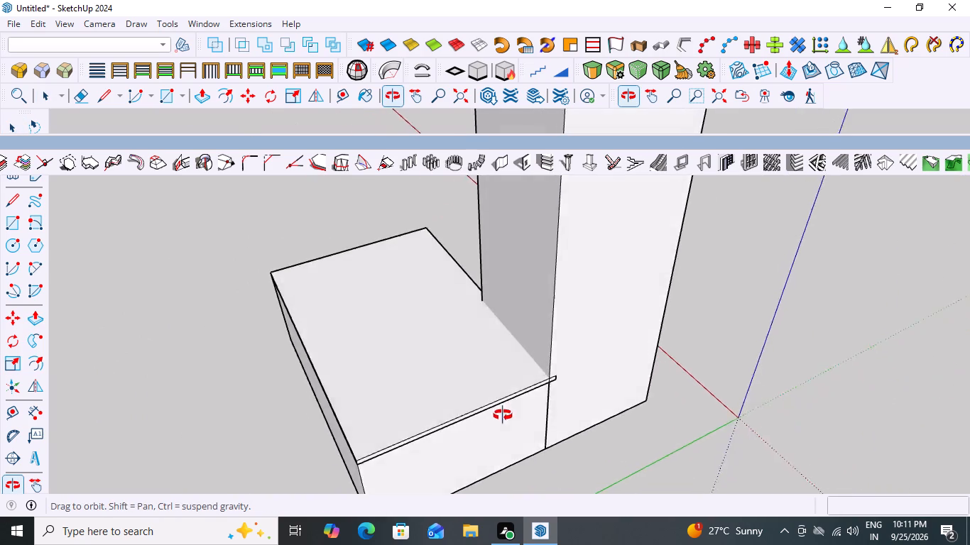
middle_drag(503, 415, 878, 406)
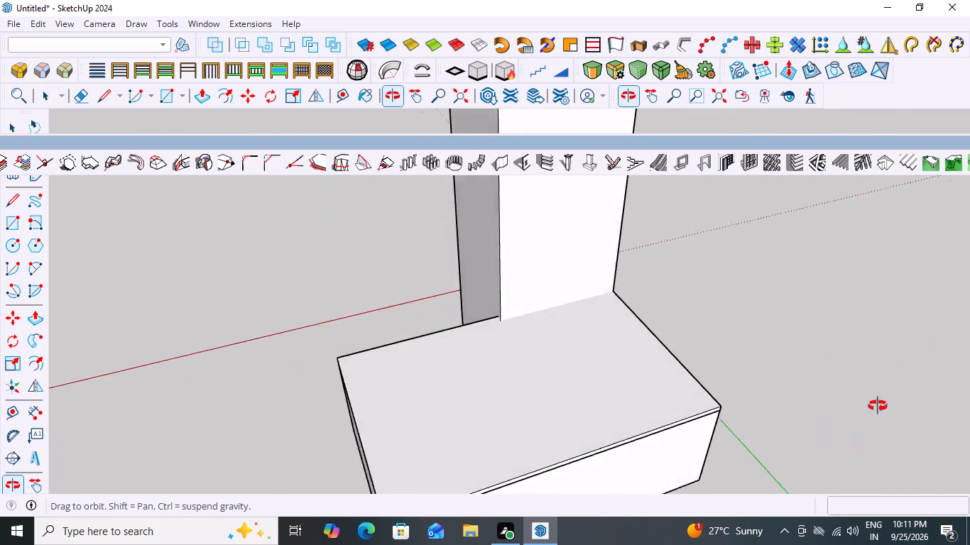
middle_drag(878, 406, 920, 406)
scroll(625, 315, down, 7)
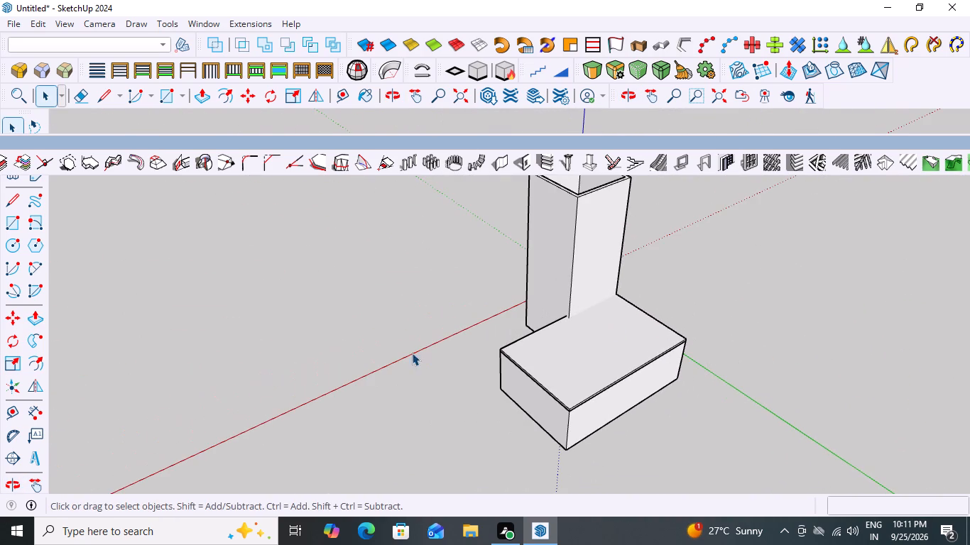
middle_drag(543, 387, 797, 392)
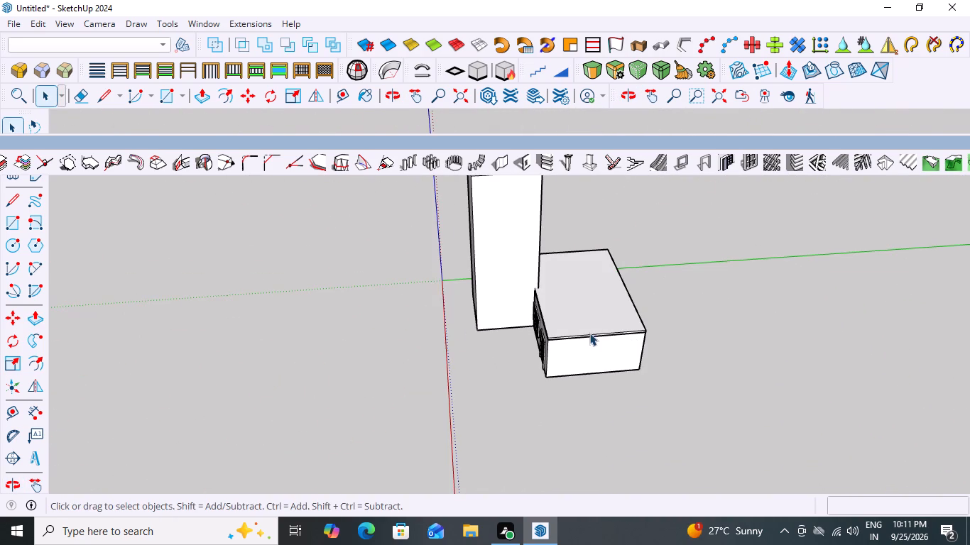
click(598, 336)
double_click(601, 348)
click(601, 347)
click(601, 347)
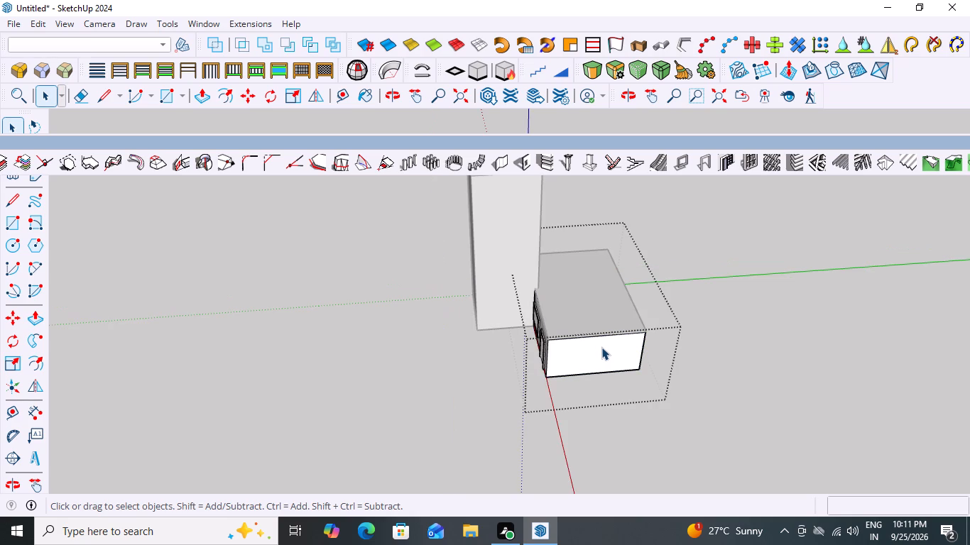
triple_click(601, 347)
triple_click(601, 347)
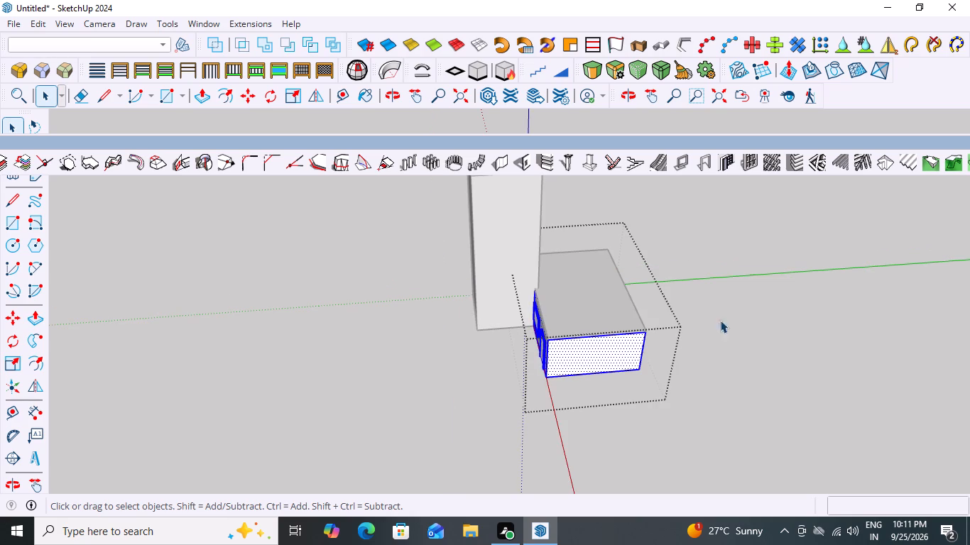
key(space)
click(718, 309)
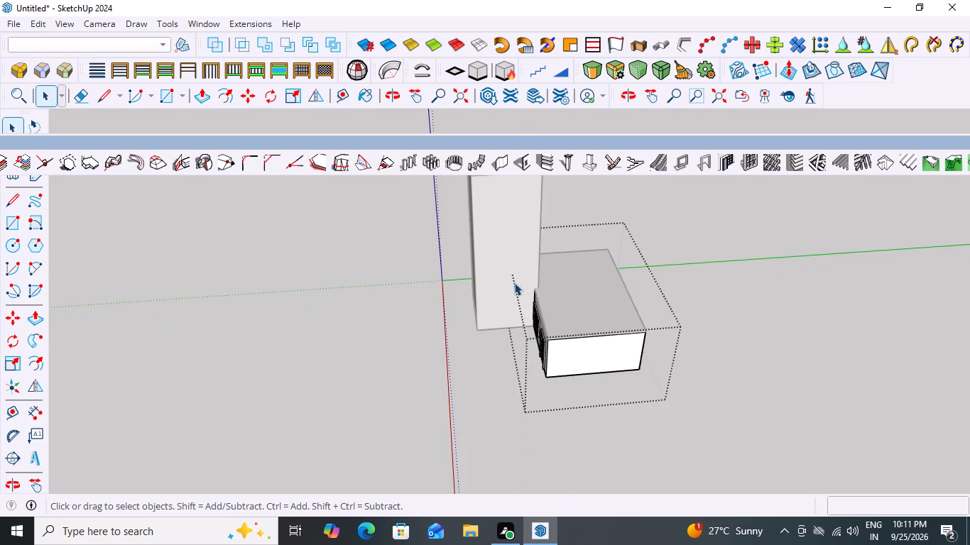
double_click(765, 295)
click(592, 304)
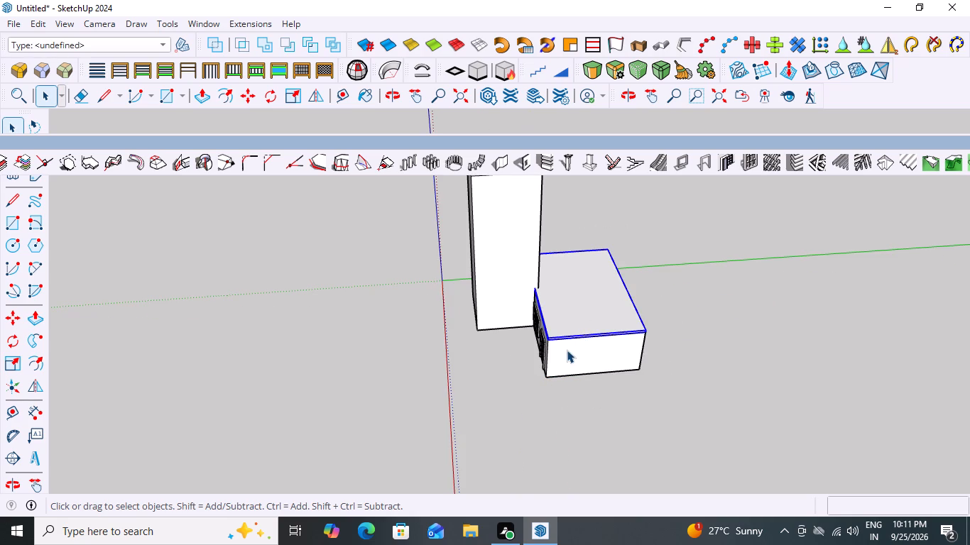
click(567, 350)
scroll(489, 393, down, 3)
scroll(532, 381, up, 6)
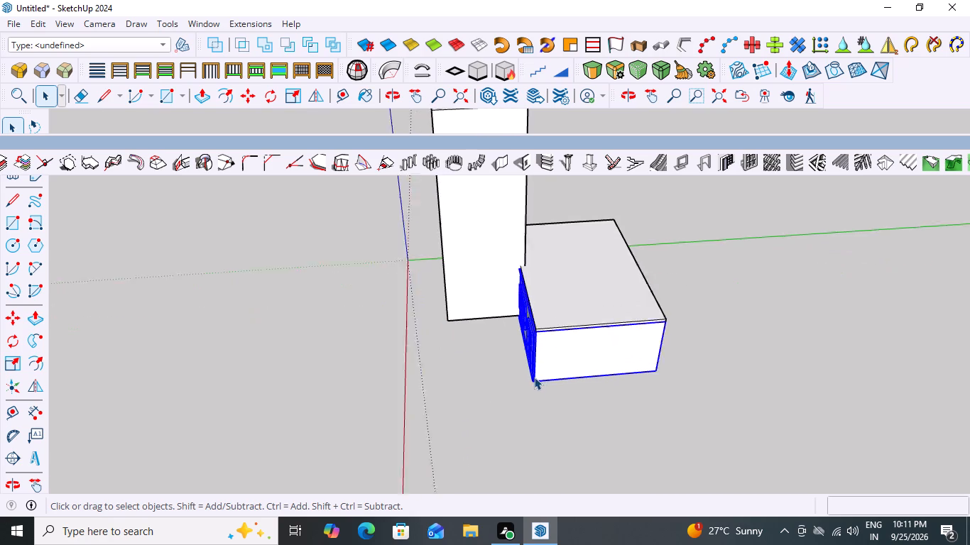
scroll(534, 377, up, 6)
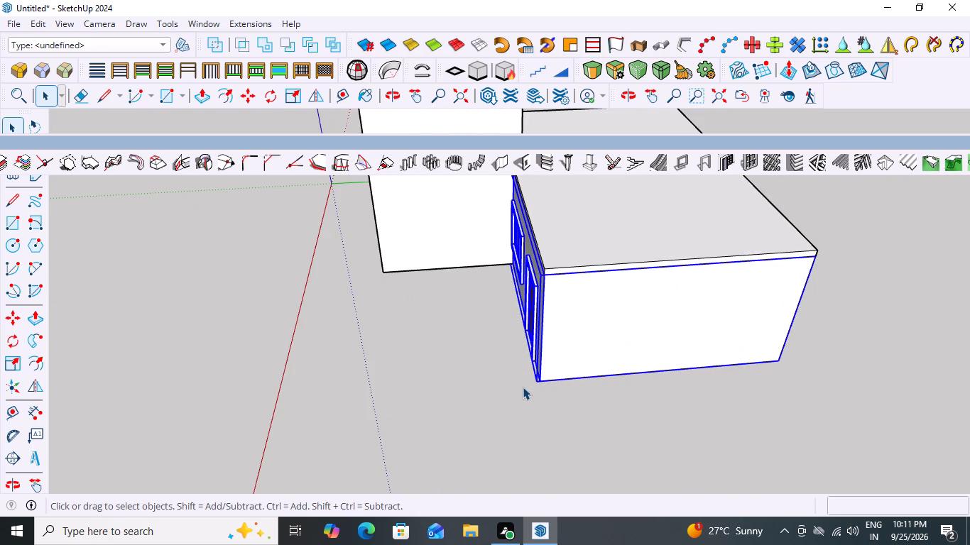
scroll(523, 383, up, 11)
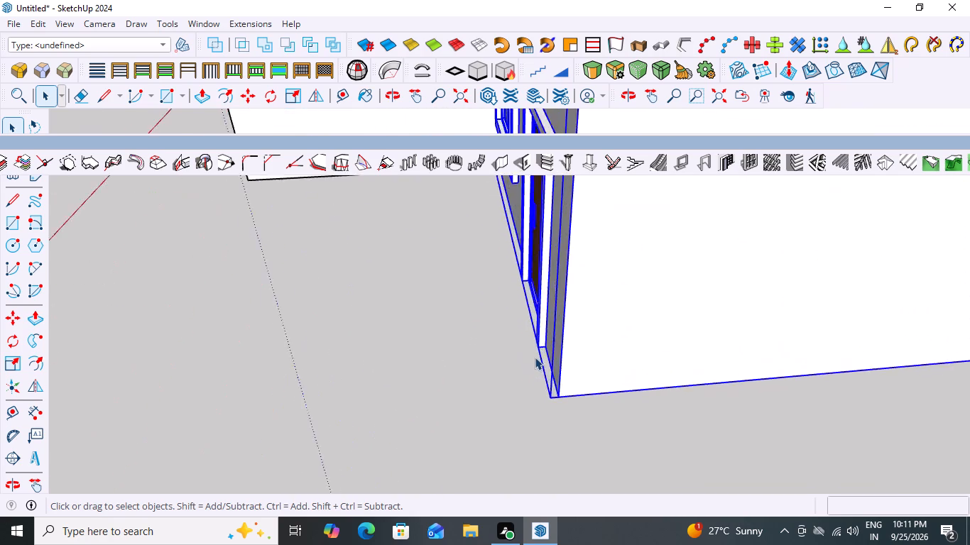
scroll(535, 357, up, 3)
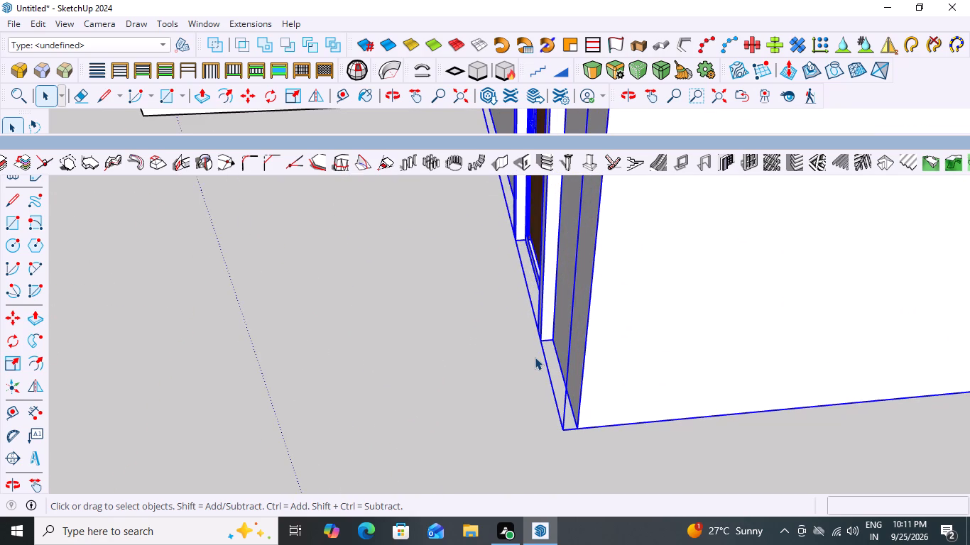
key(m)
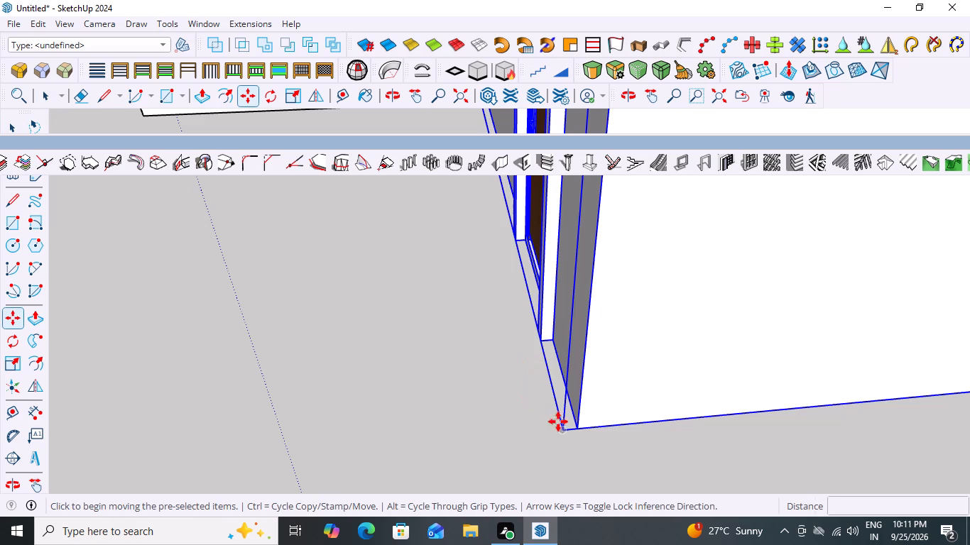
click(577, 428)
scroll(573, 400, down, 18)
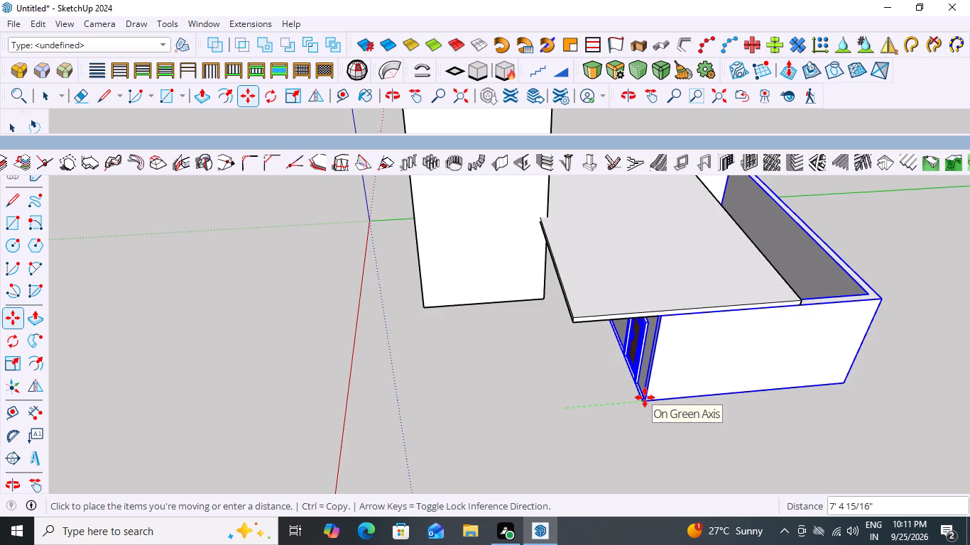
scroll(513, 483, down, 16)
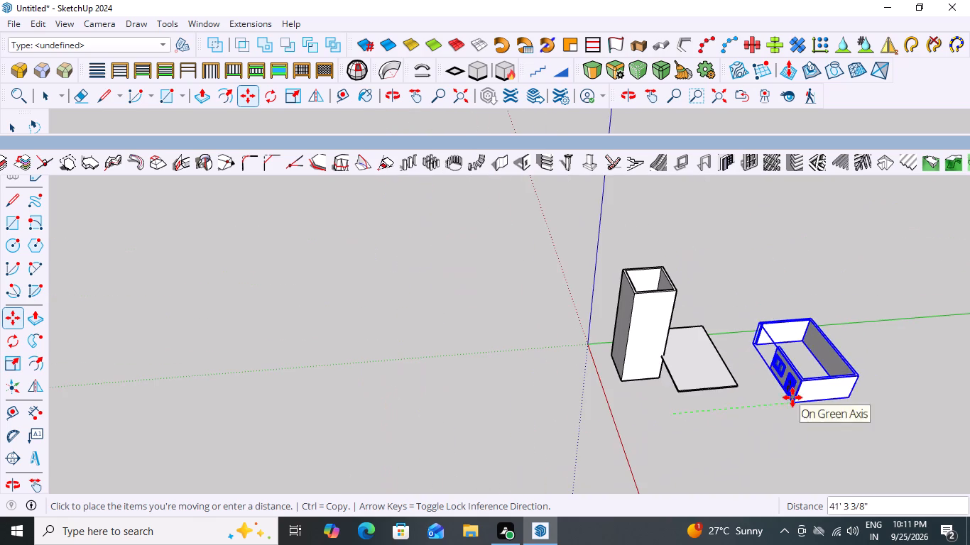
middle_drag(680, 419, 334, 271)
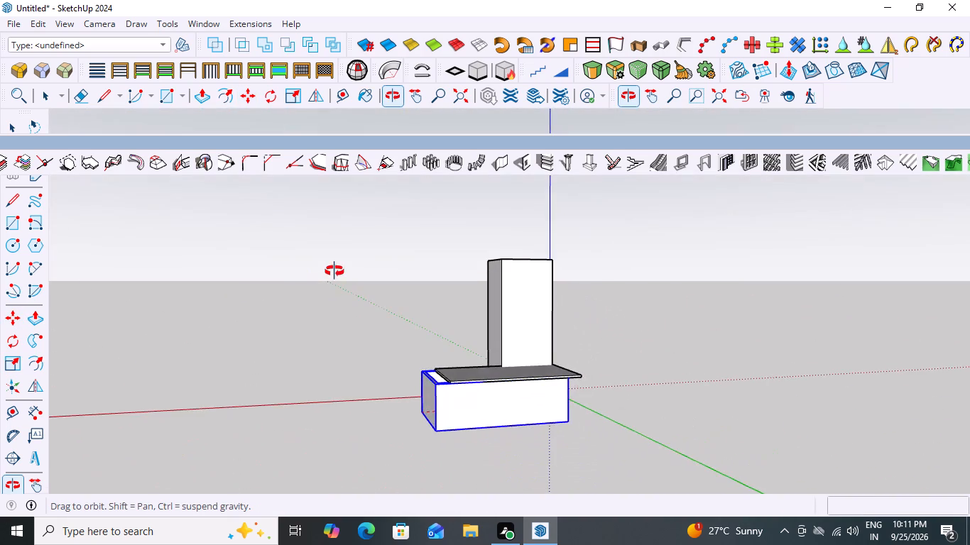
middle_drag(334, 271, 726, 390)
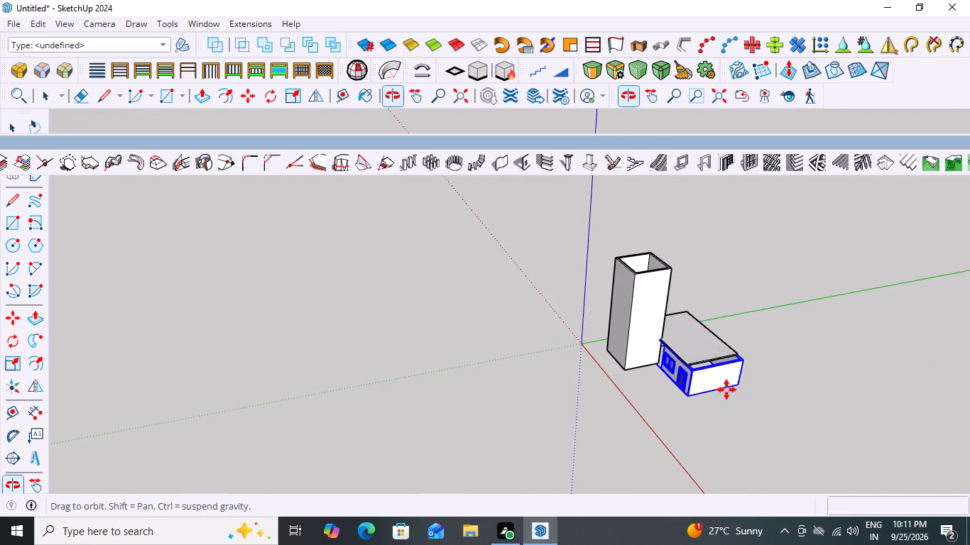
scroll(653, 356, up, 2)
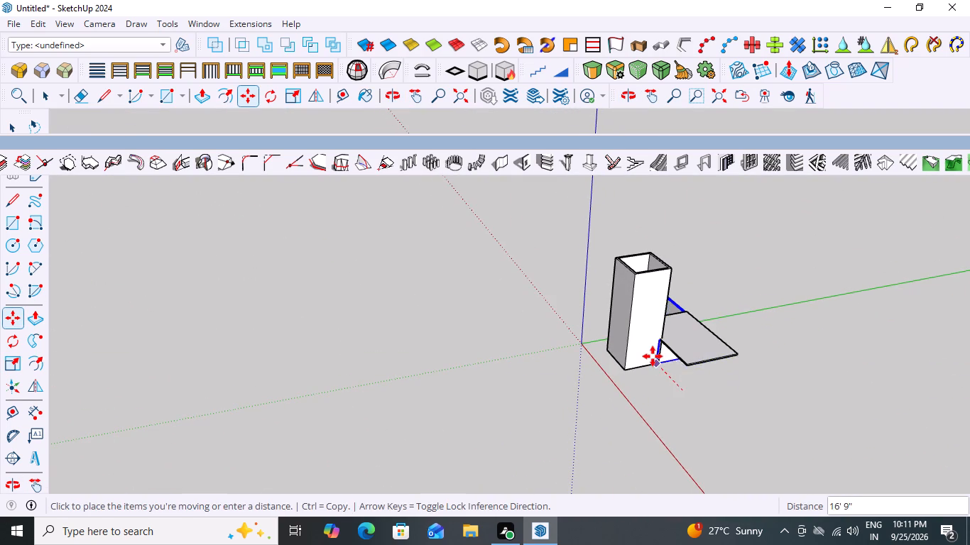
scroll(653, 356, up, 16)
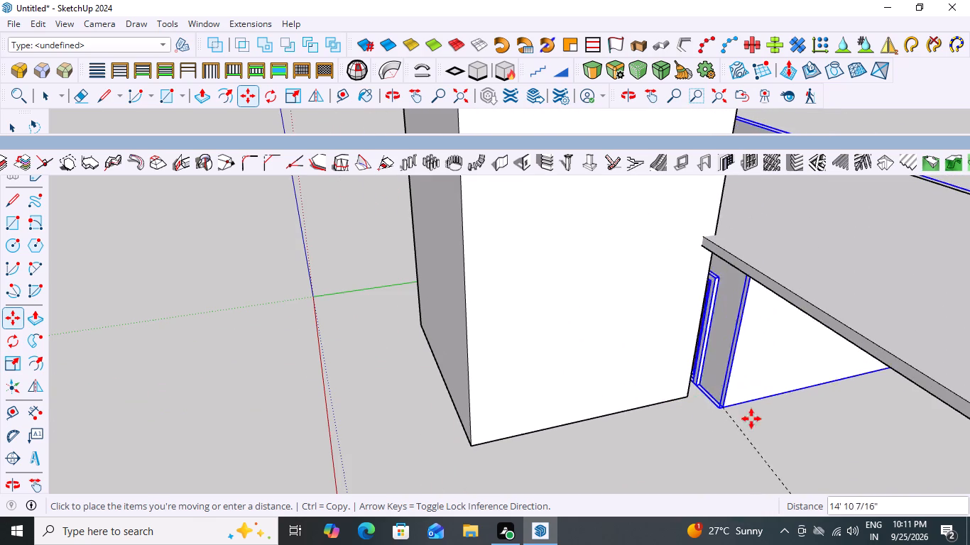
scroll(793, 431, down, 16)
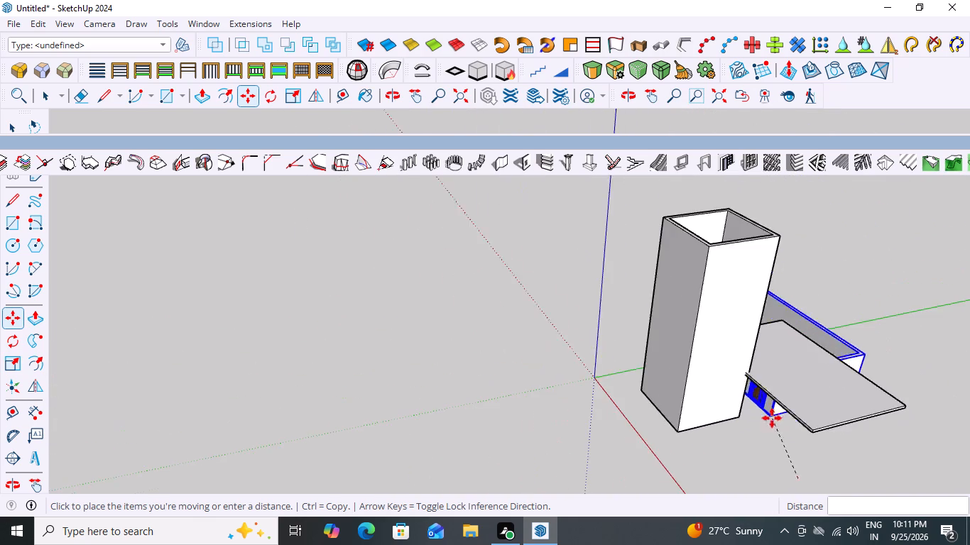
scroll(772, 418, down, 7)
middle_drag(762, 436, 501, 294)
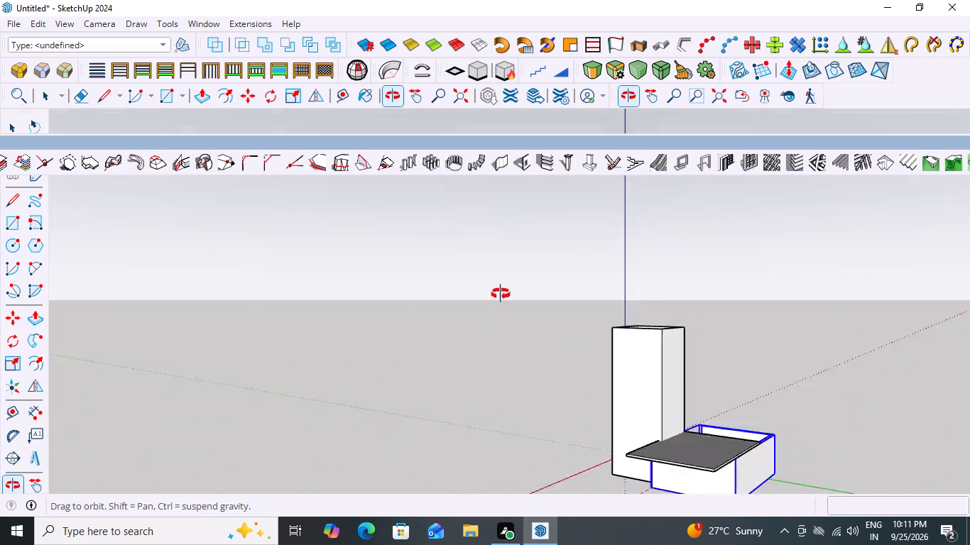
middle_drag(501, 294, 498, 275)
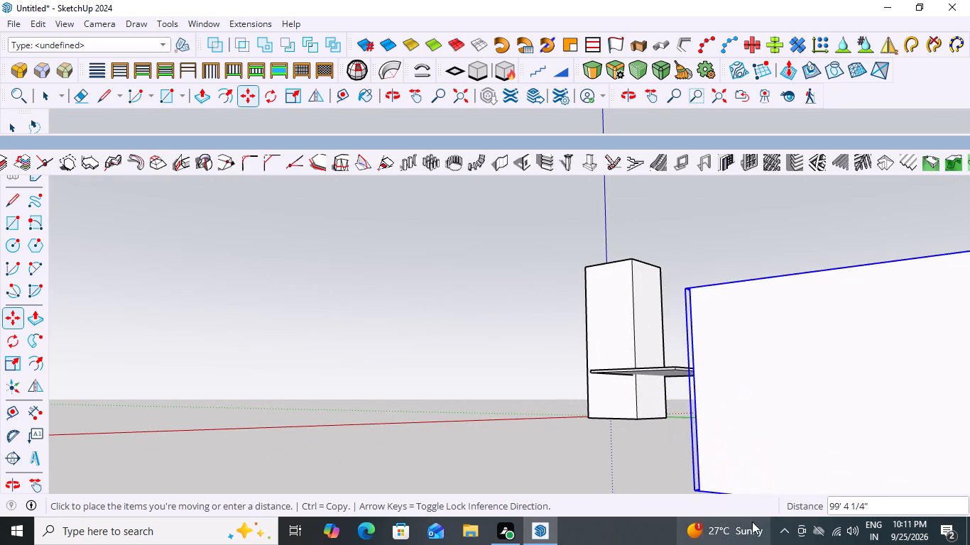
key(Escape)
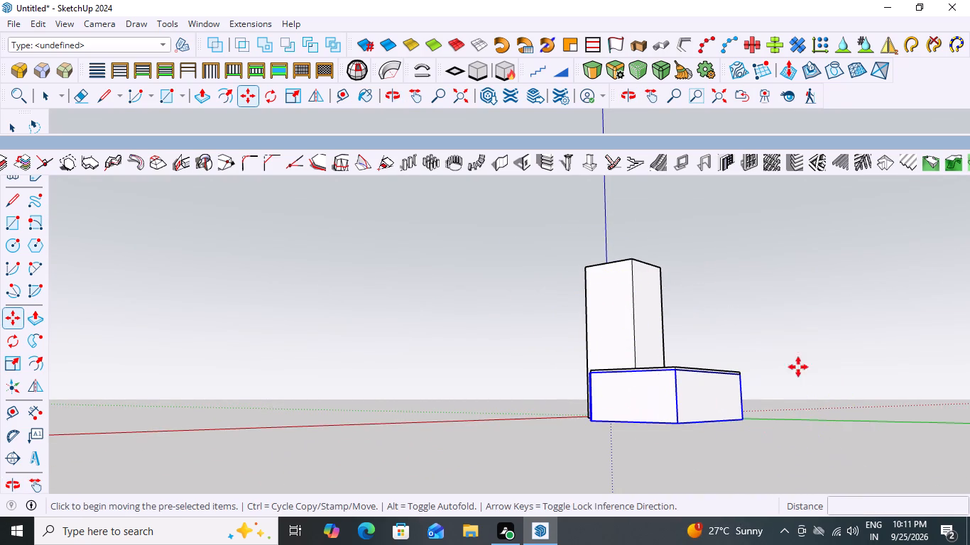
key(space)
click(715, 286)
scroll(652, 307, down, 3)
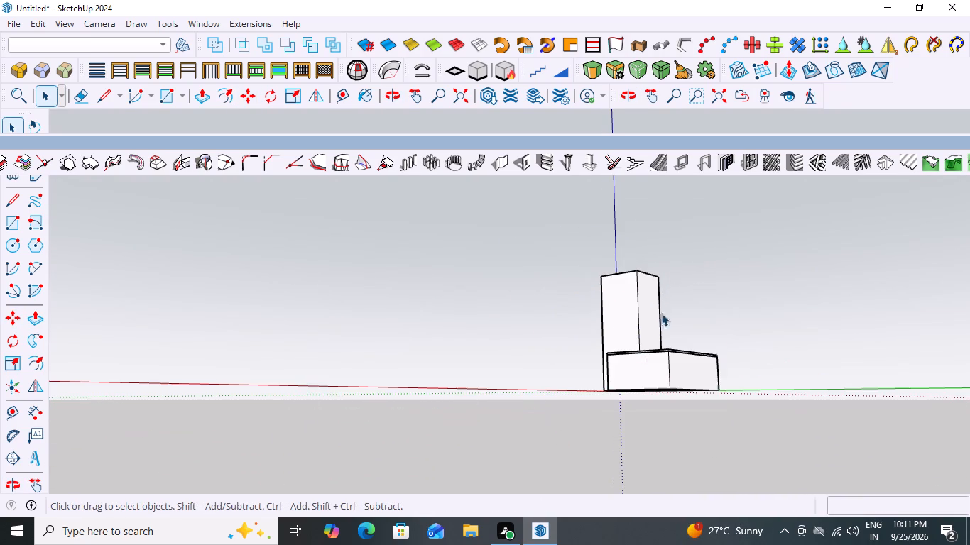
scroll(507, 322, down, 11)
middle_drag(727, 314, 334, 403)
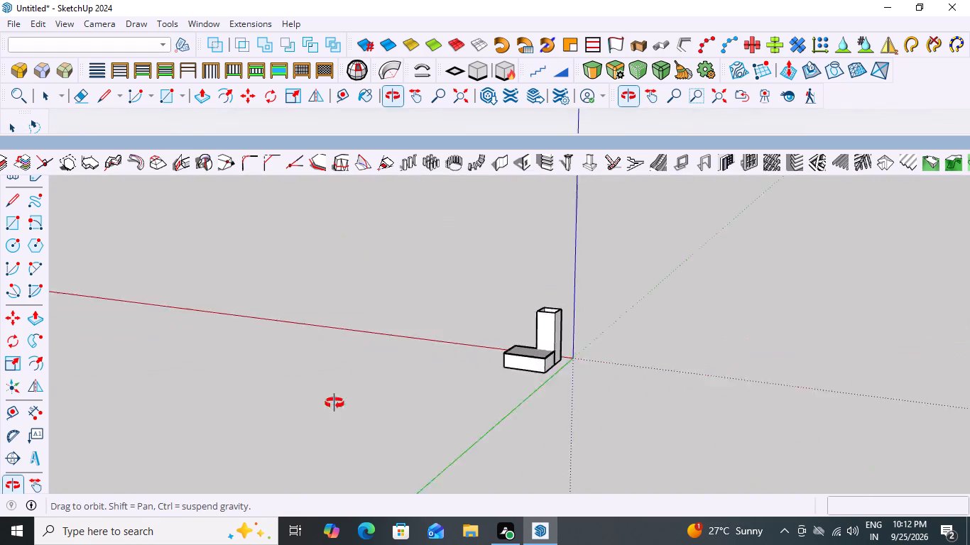
Examine the building from all sides, checking how the tall tower meets the low room and its window-and-door front wall.
middle_drag(334, 403, 305, 400)
scroll(486, 353, up, 16)
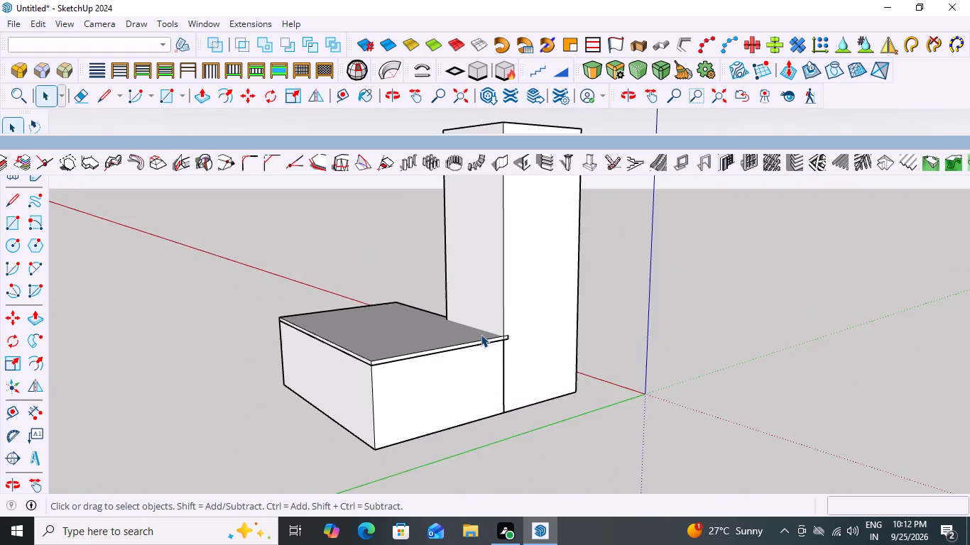
scroll(481, 334, up, 4)
scroll(484, 332, down, 15)
middle_drag(322, 320, 948, 375)
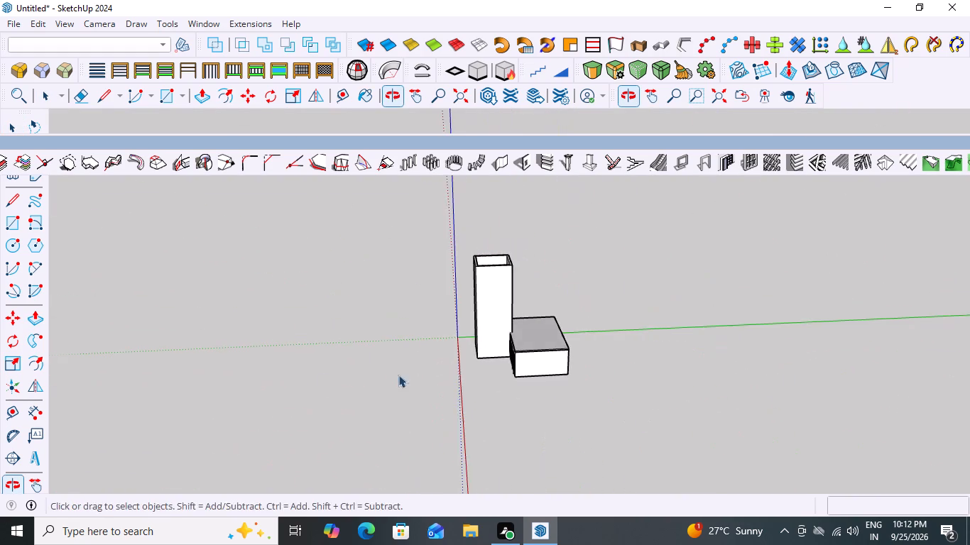
middle_drag(322, 393, 709, 395)
scroll(557, 356, up, 8)
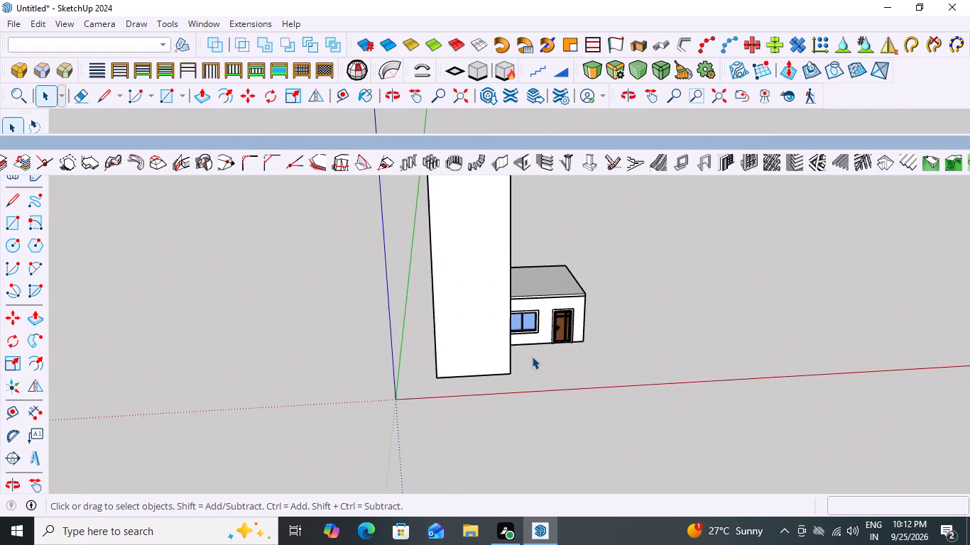
middle_drag(520, 356, 487, 340)
scroll(487, 340, down, 9)
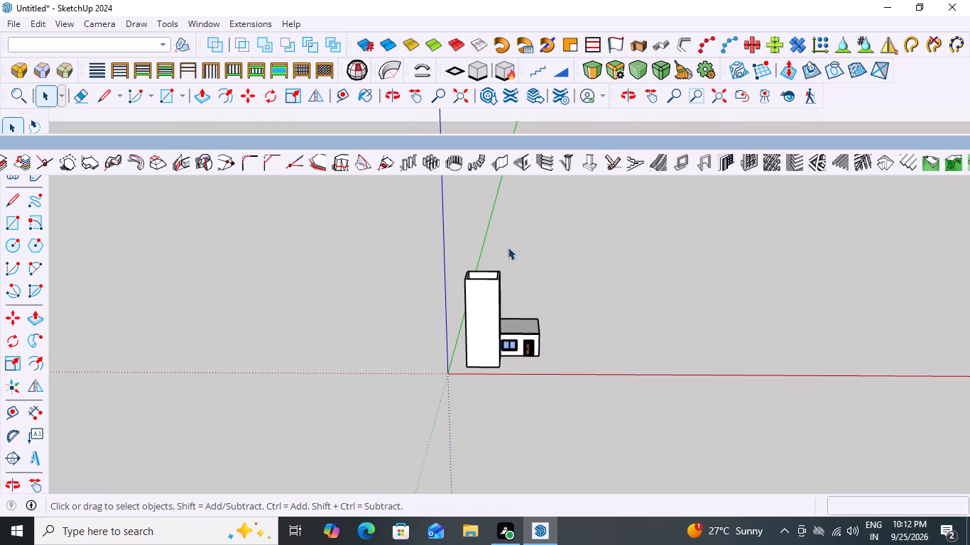
middle_click(508, 243)
scroll(496, 314, up, 7)
middle_drag(543, 343, 543, 287)
scroll(543, 287, up, 6)
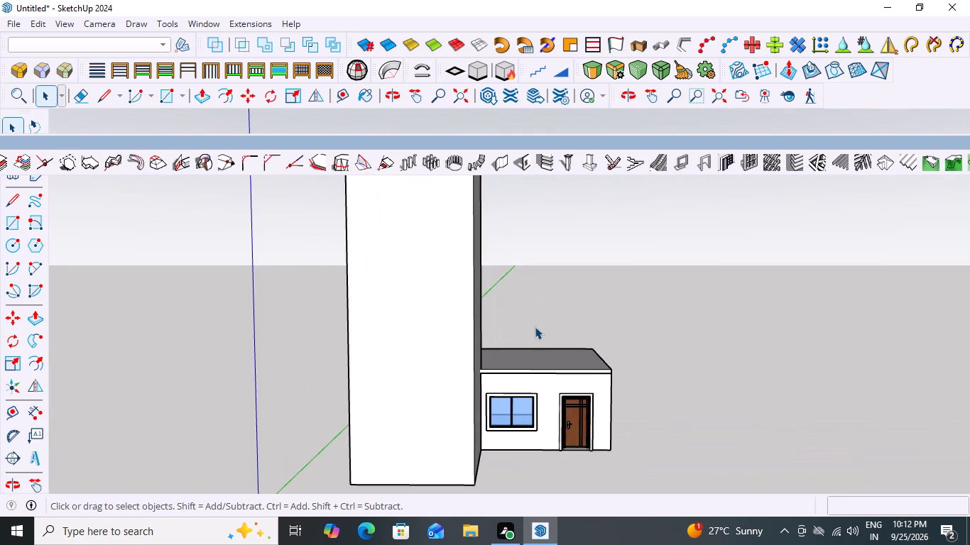
scroll(535, 326, down, 5)
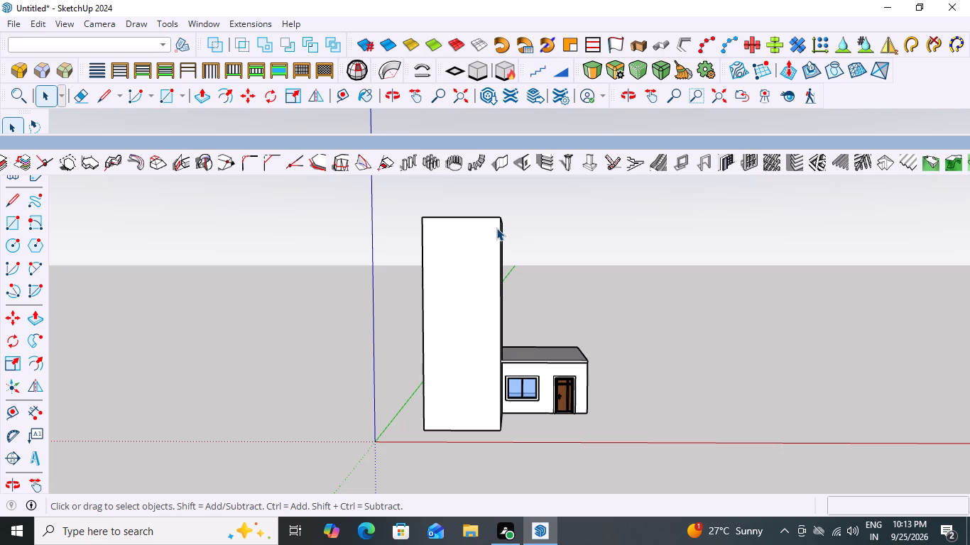
scroll(459, 354, up, 8)
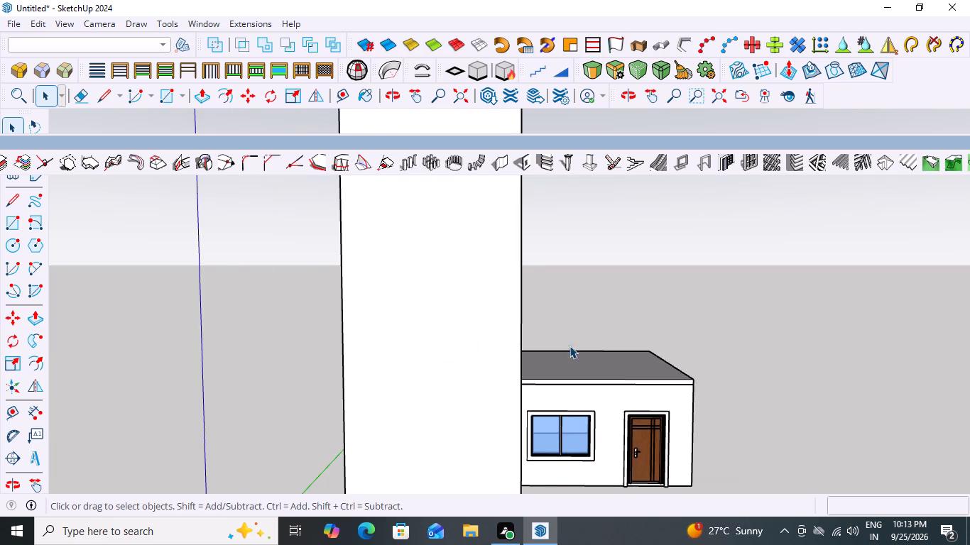
scroll(562, 351, down, 13)
middle_drag(561, 373, 303, 423)
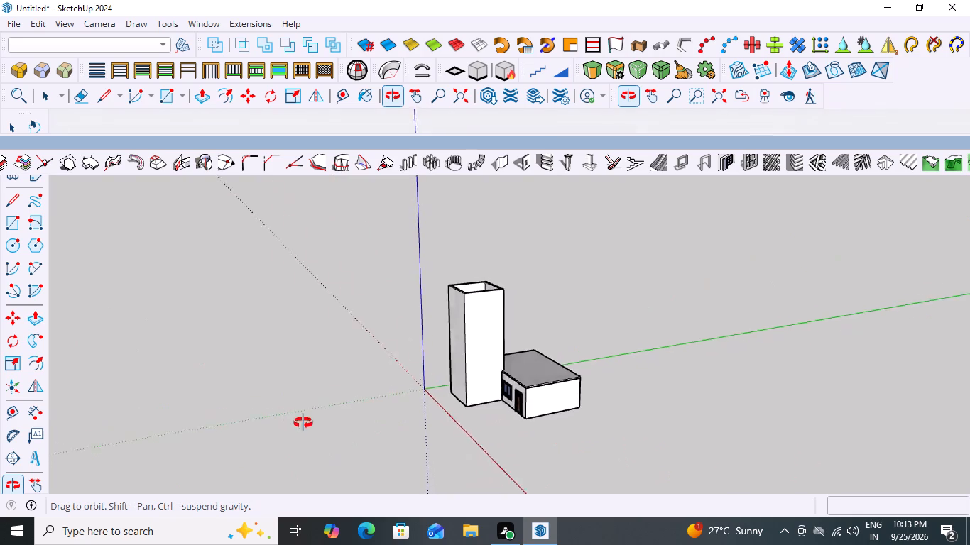
middle_drag(303, 423, 386, 427)
scroll(457, 382, up, 7)
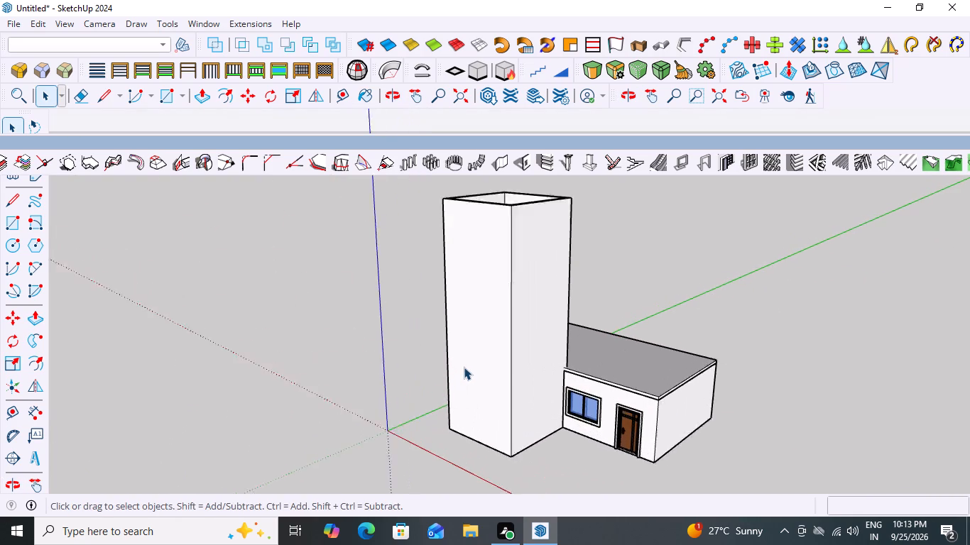
scroll(464, 367, up, 1)
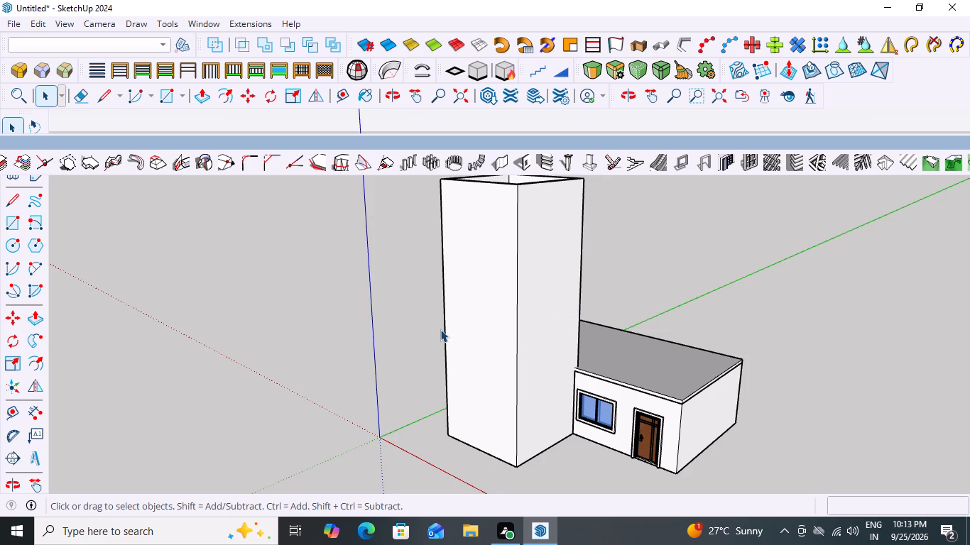
middle_drag(466, 318, 645, 233)
scroll(536, 311, down, 1)
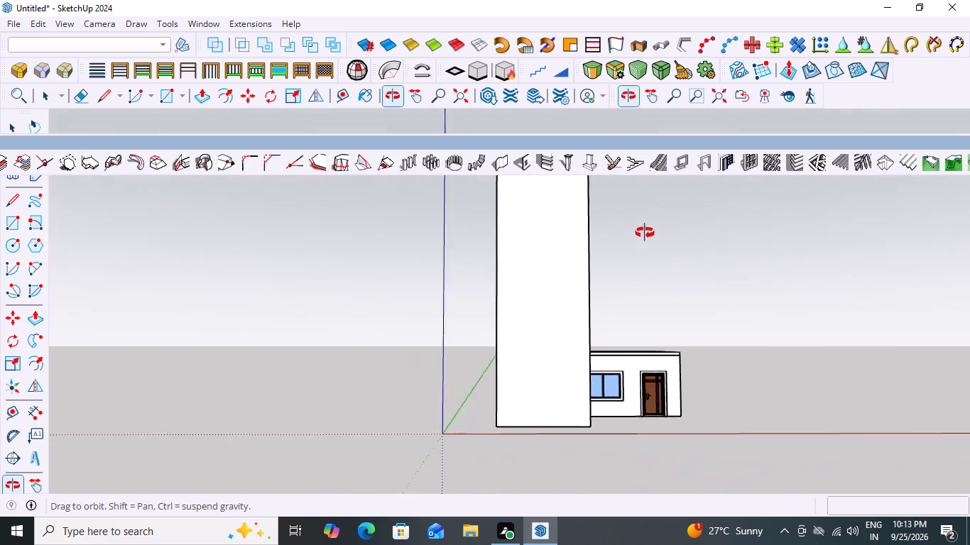
middle_drag(645, 233, 585, 277)
scroll(524, 324, up, 3)
middle_drag(576, 326, 596, 330)
middle_drag(607, 326, 627, 318)
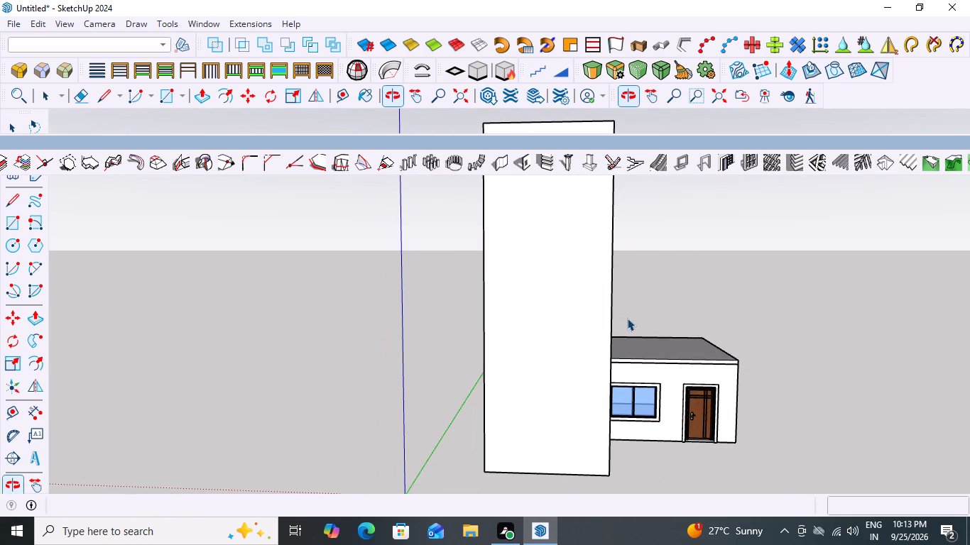
scroll(618, 323, down, 14)
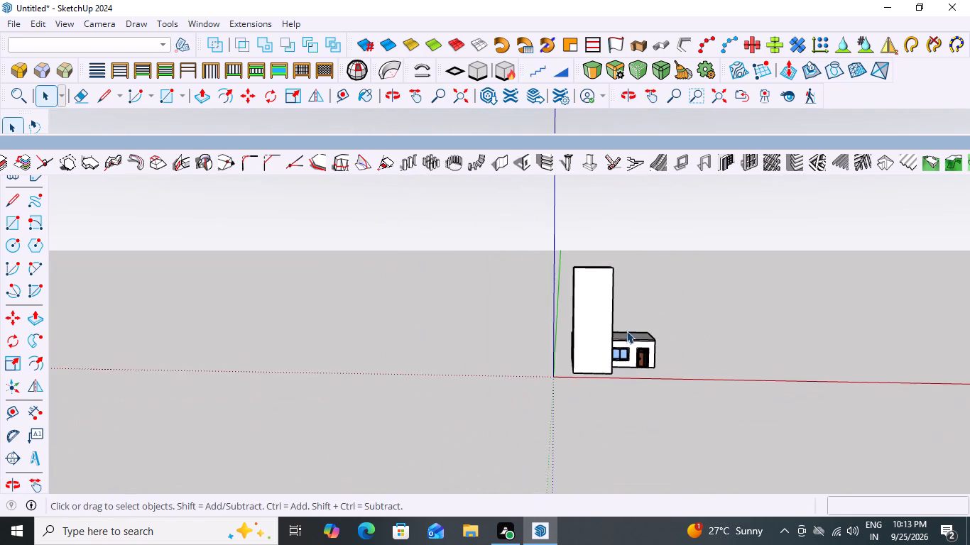
scroll(626, 331, down, 3)
middle_drag(680, 334, 374, 348)
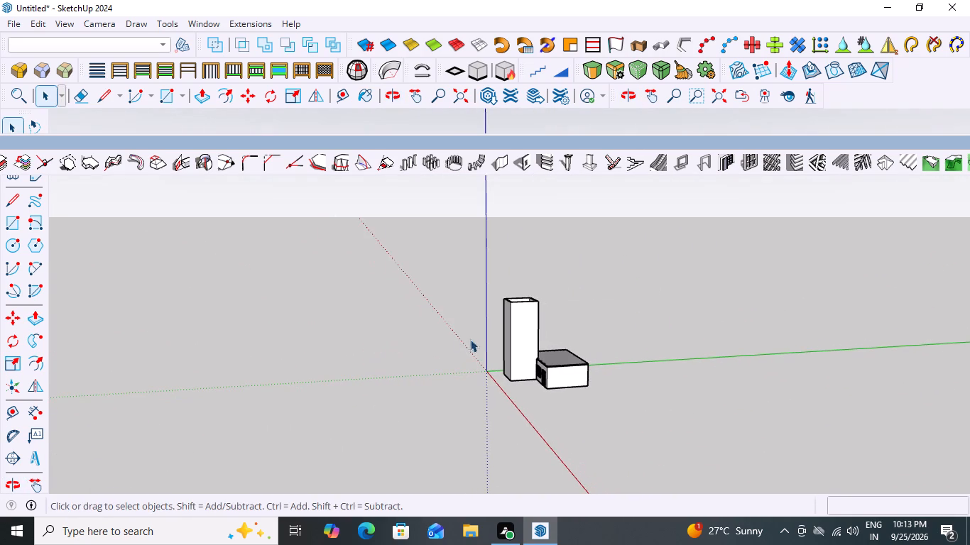
scroll(547, 348, up, 4)
middle_drag(487, 343, 758, 333)
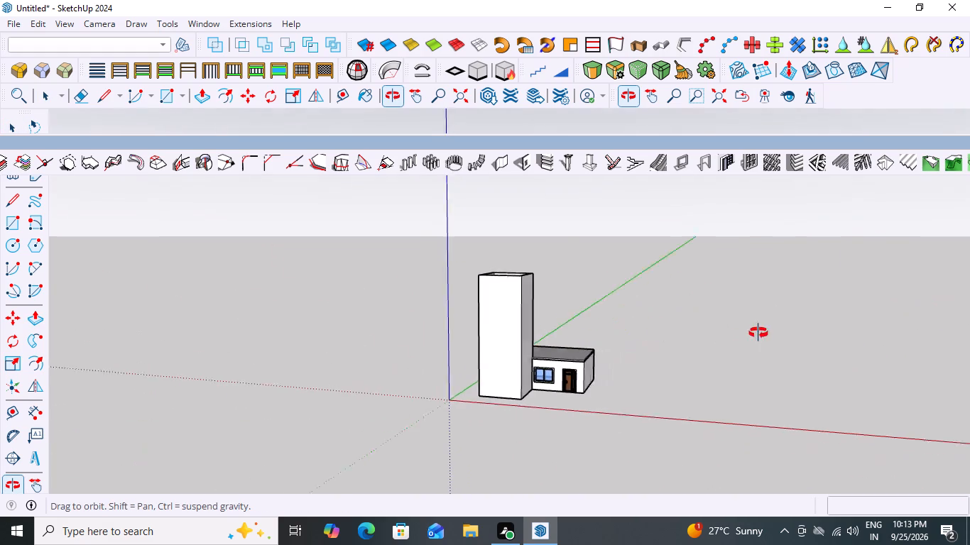
middle_drag(758, 333, 761, 332)
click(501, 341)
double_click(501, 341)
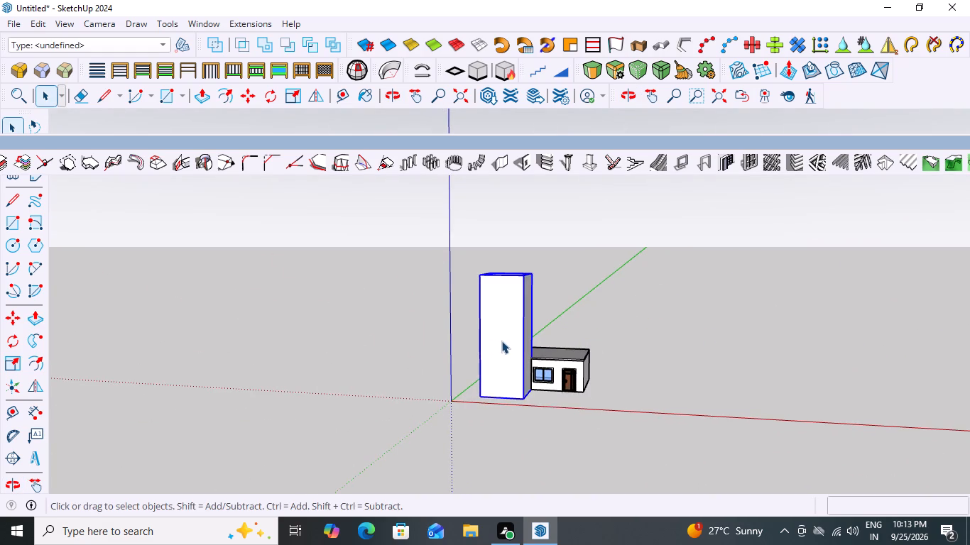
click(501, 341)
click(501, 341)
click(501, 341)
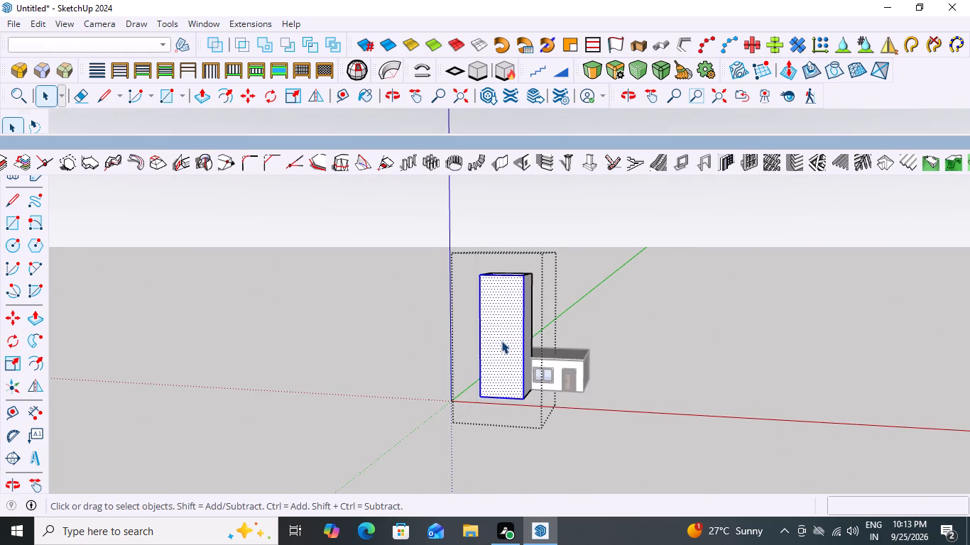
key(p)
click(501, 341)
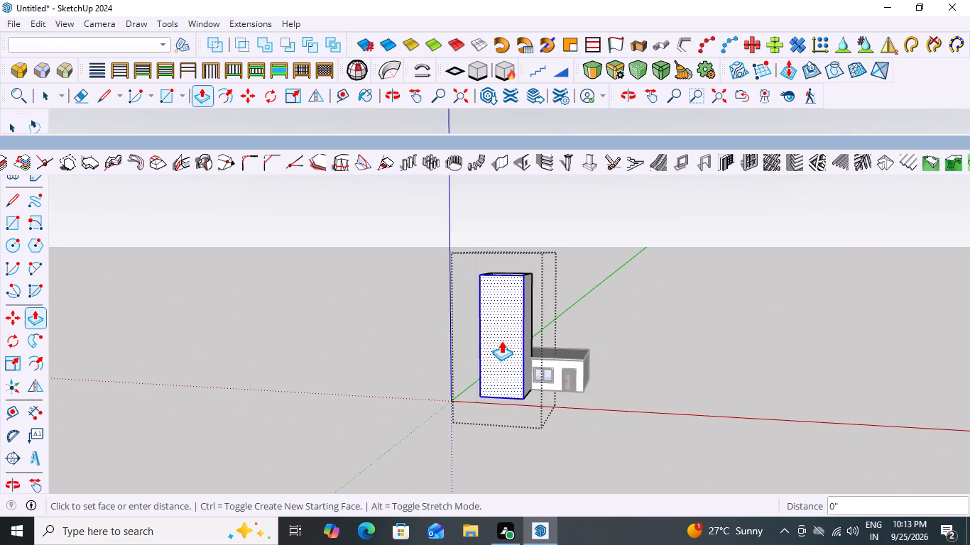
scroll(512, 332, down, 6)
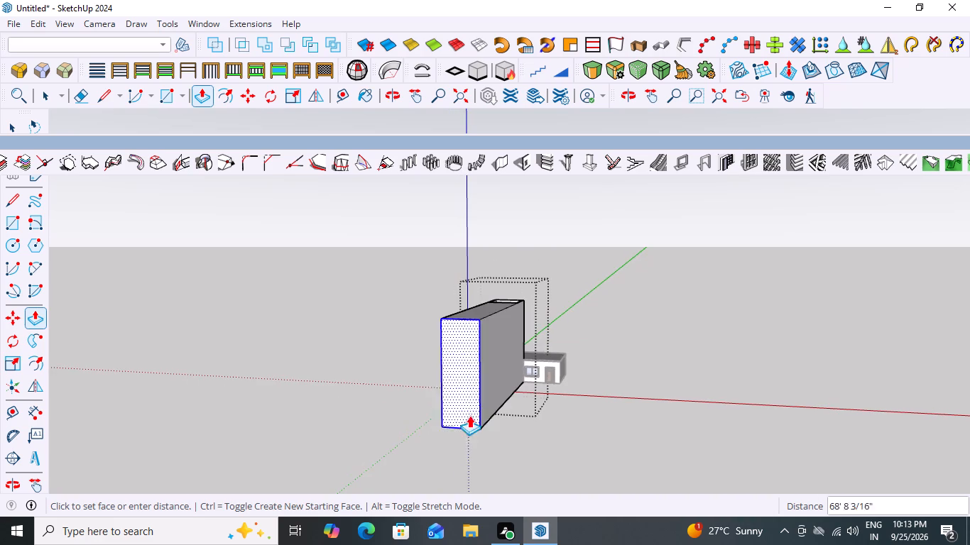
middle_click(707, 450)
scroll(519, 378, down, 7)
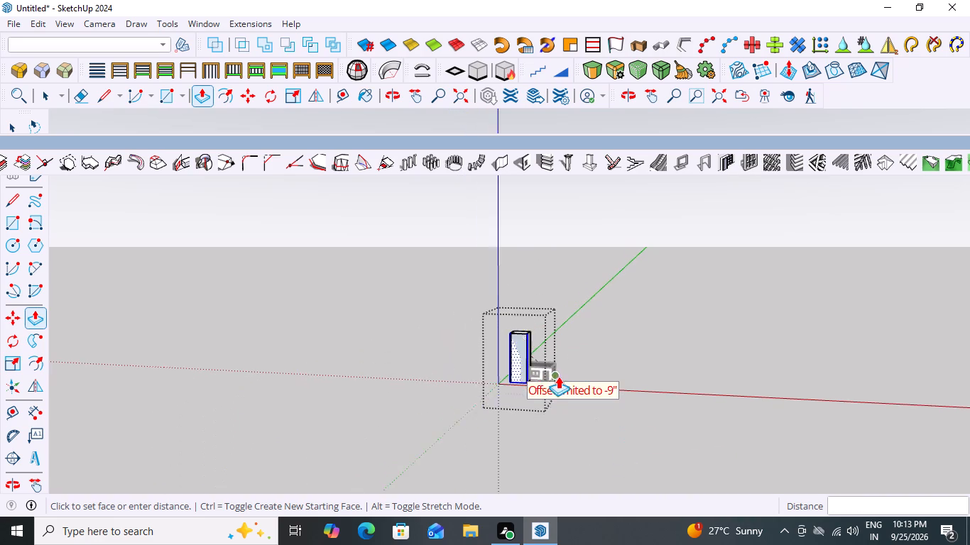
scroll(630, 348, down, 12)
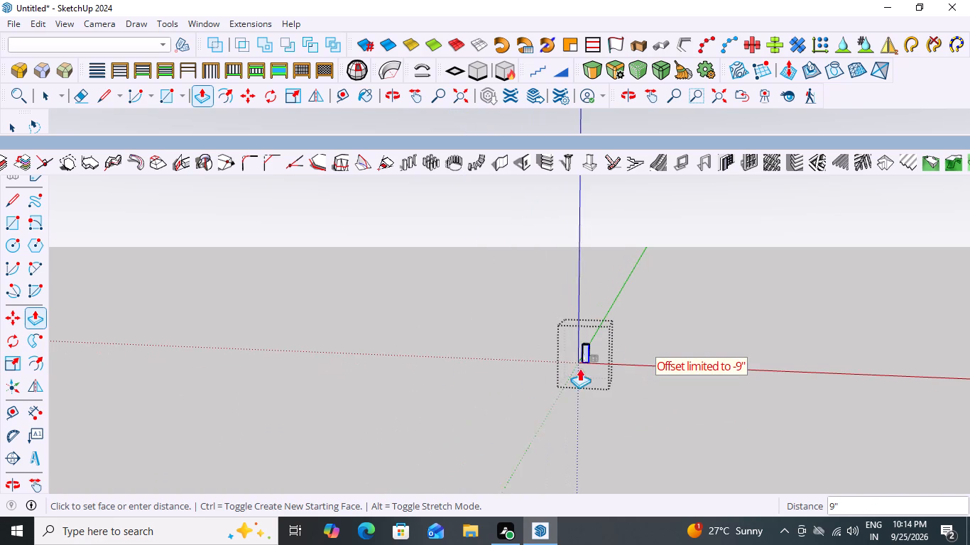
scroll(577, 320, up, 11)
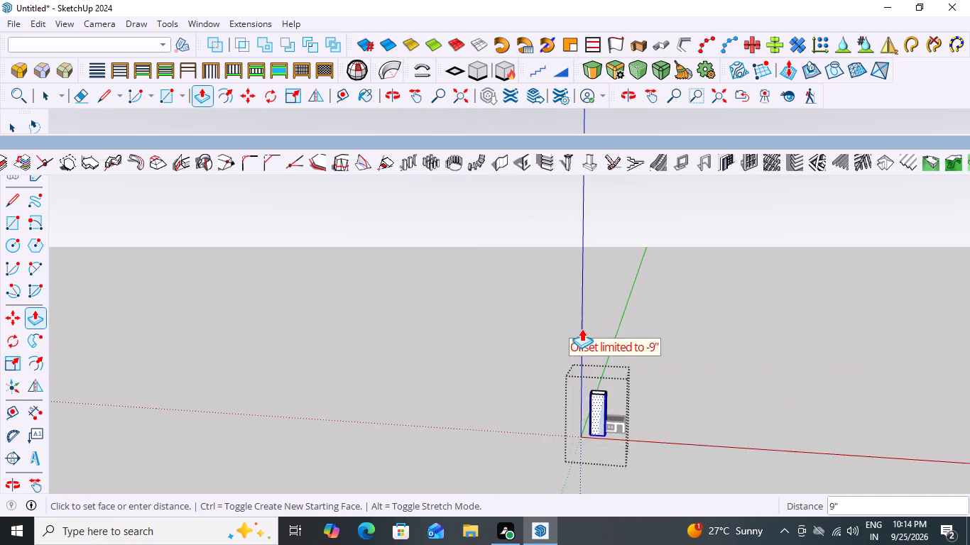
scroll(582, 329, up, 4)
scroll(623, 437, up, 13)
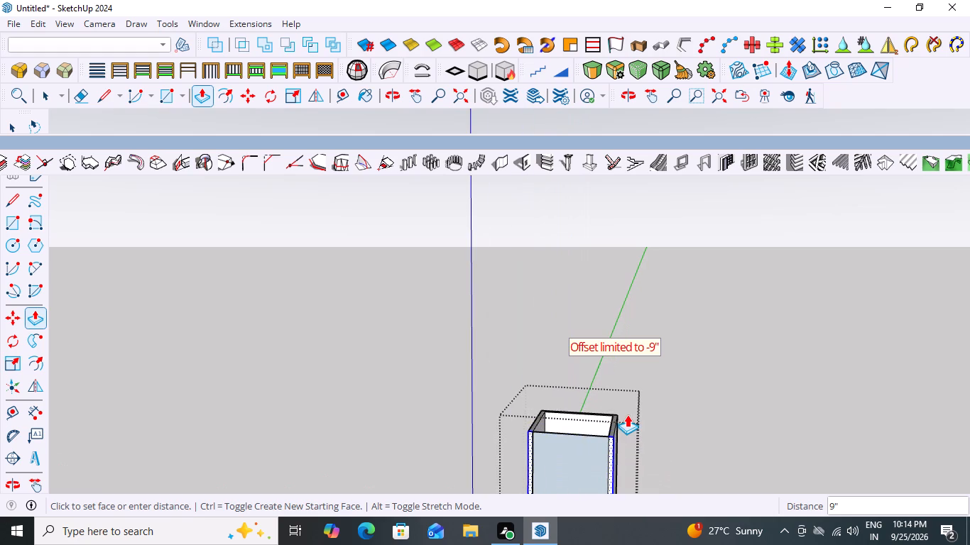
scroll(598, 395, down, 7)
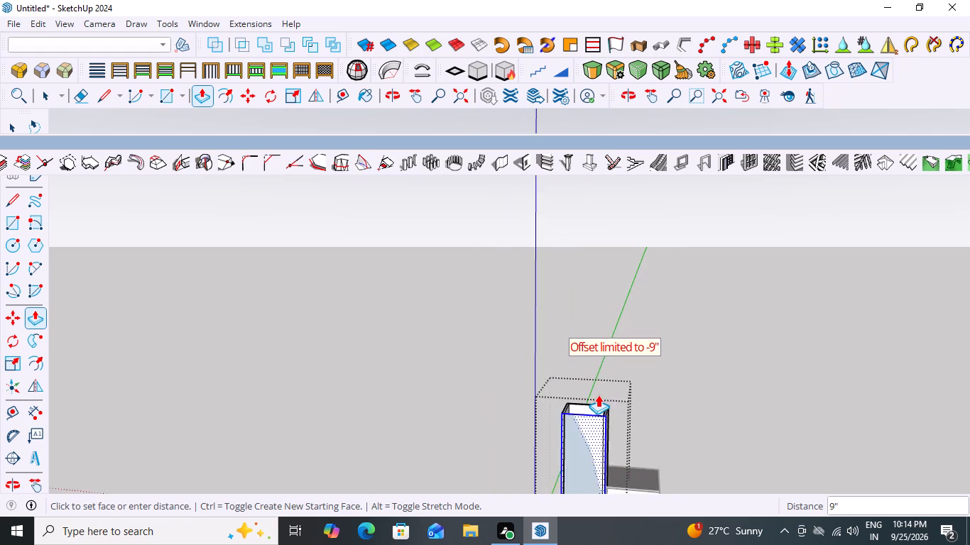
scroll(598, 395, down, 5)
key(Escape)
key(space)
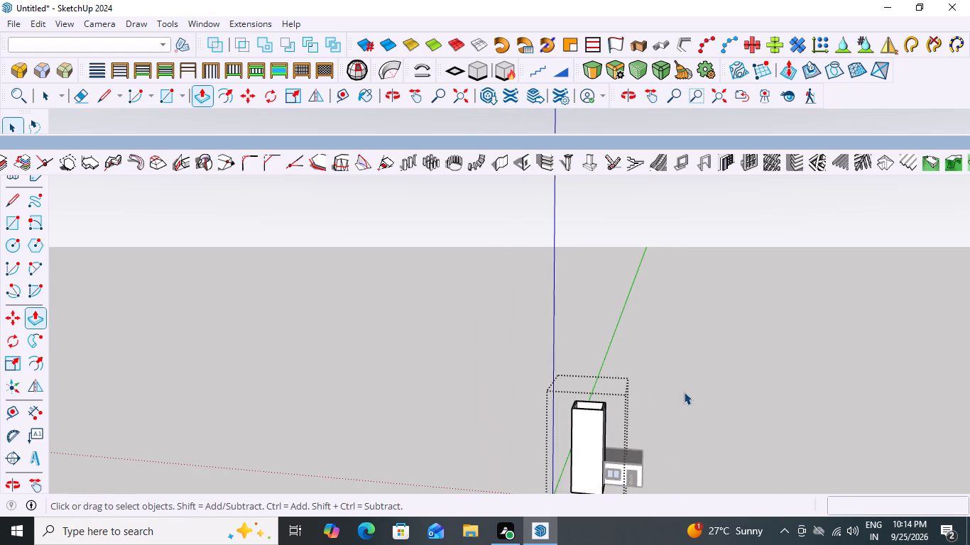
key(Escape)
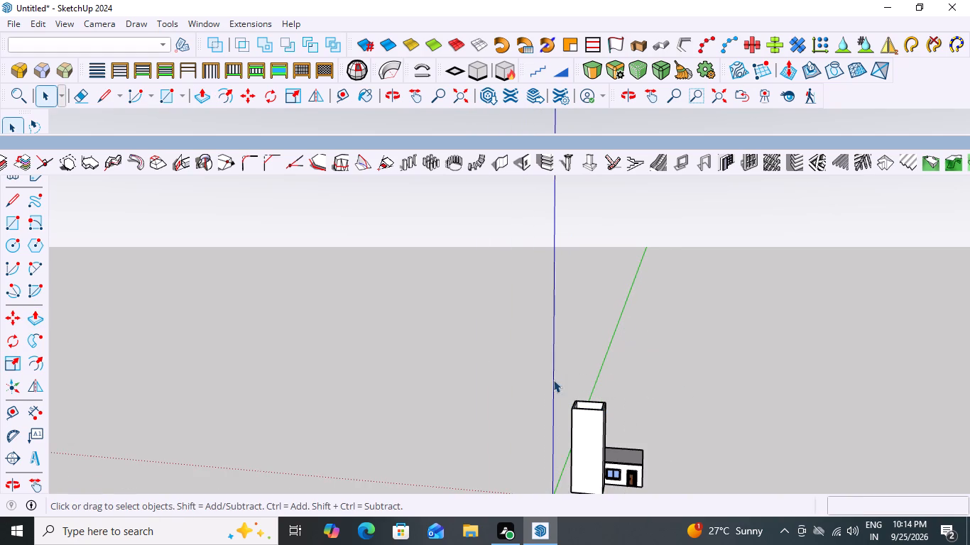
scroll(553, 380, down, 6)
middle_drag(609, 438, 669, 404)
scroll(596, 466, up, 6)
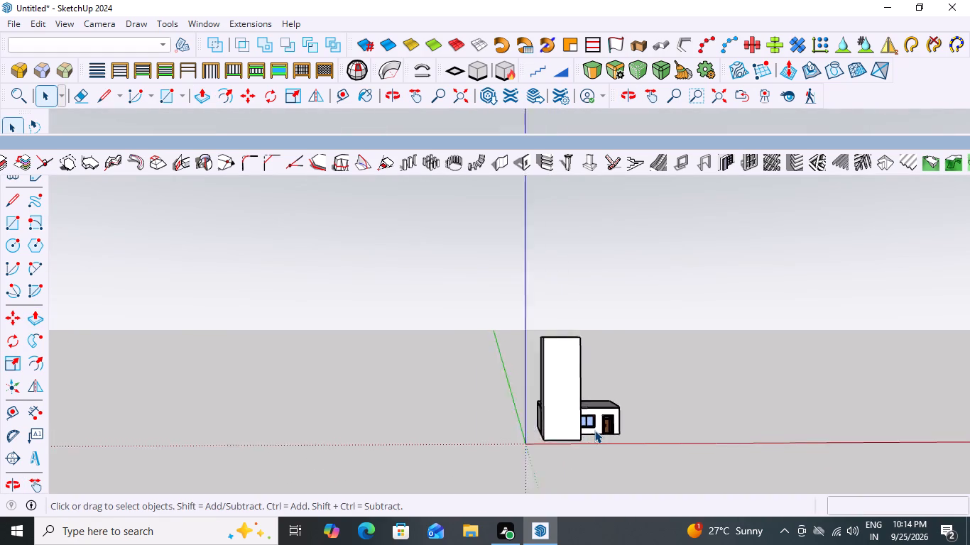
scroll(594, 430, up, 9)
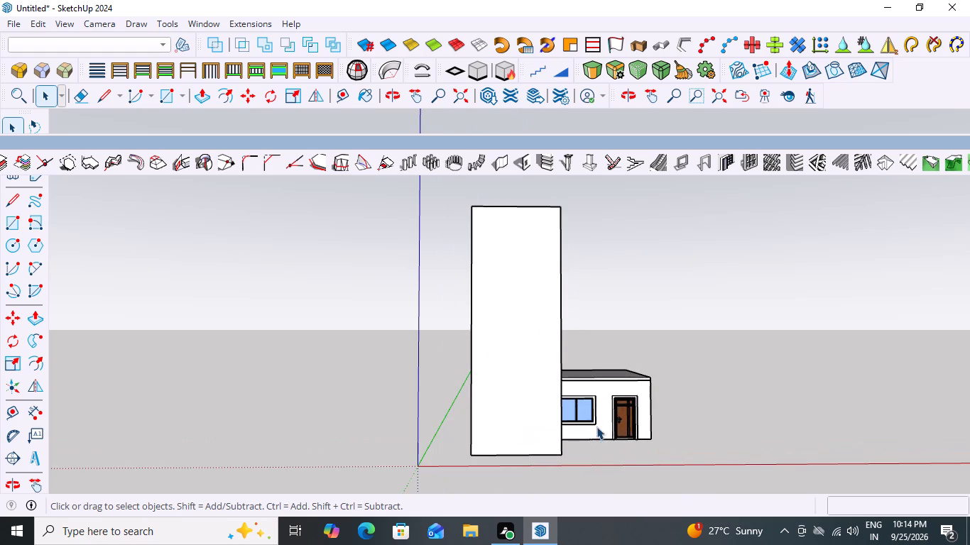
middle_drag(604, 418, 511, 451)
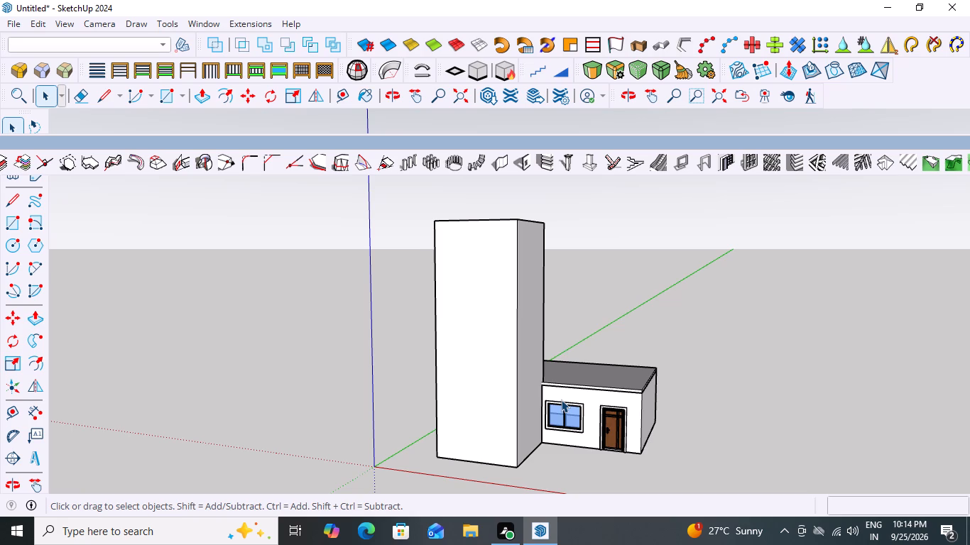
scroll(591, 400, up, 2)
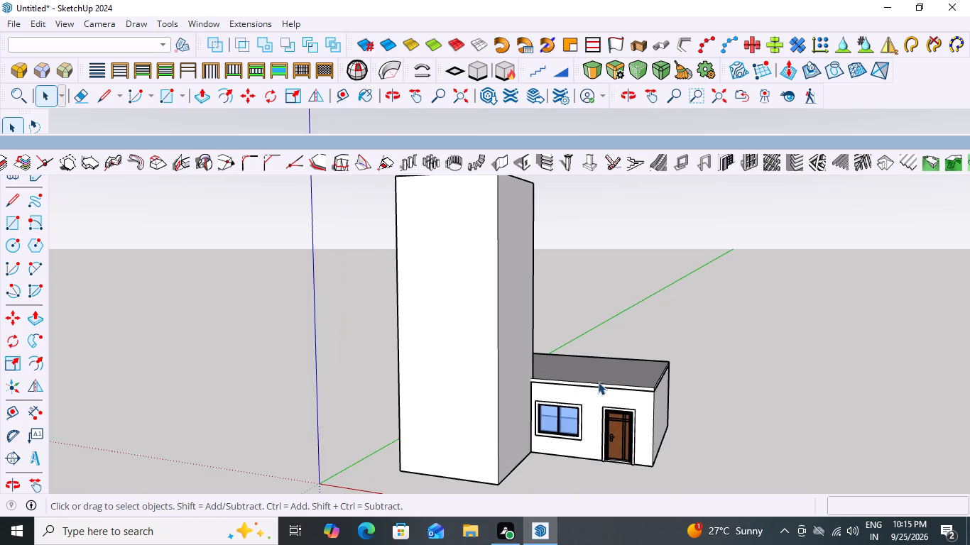
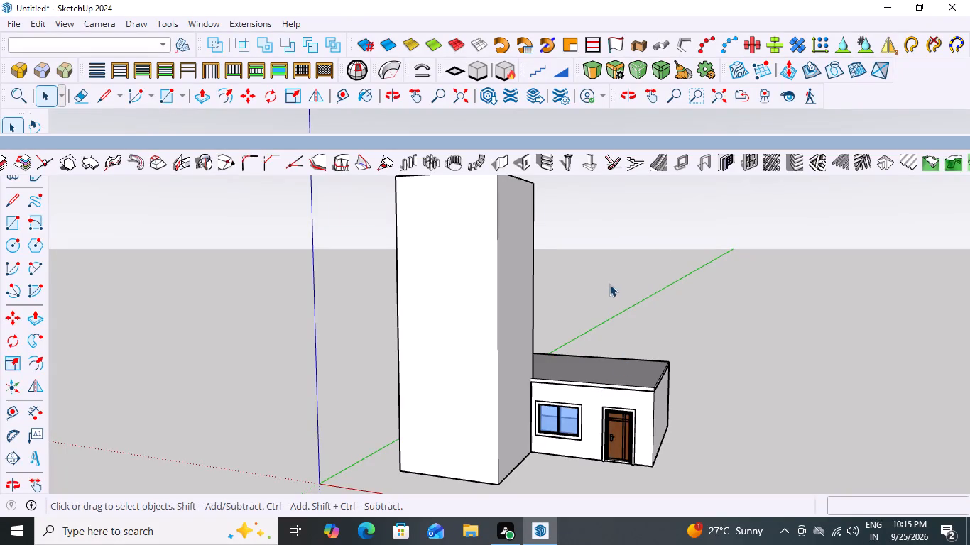
Move the tall tower group from its front bottom corner along the green axis, back toward the low room's window-and-door front wall.
scroll(596, 318, down, 1)
click(437, 382)
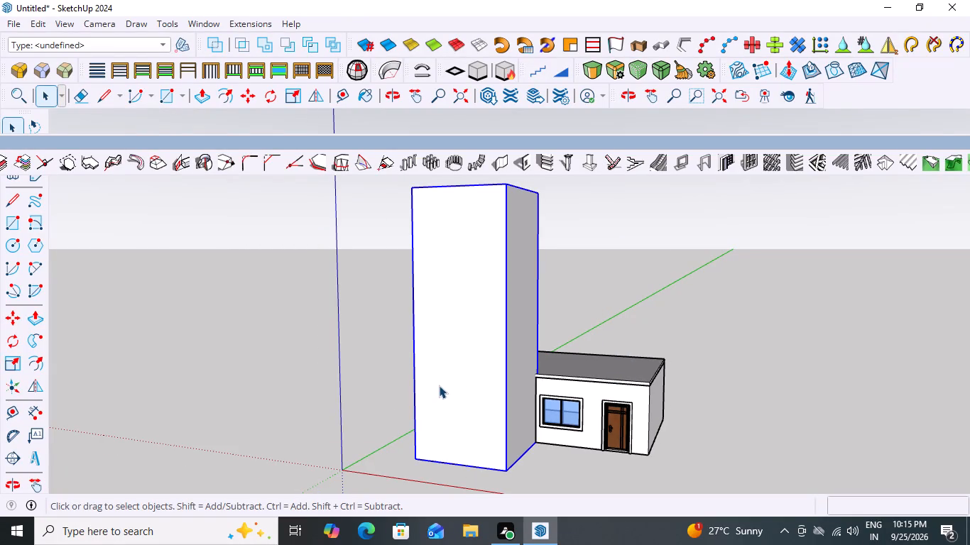
key(m)
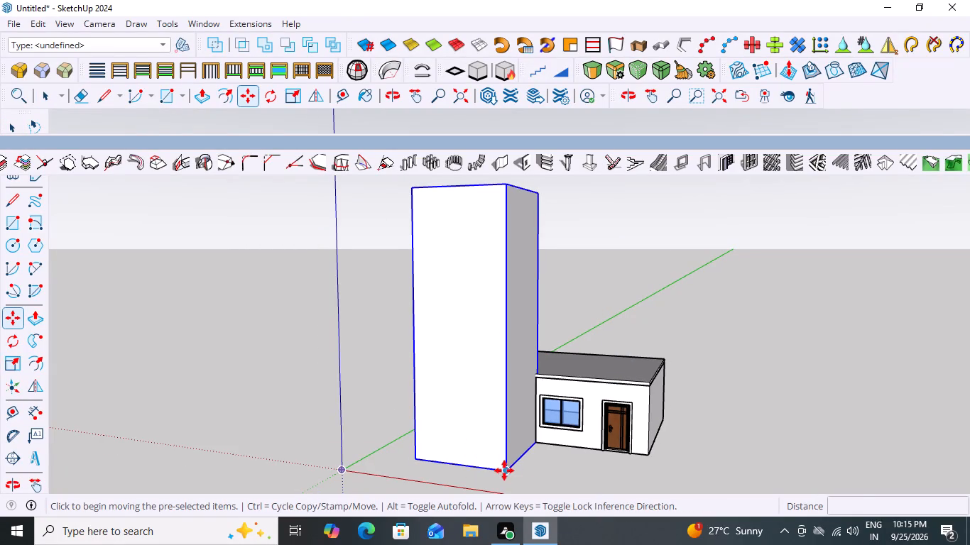
click(505, 470)
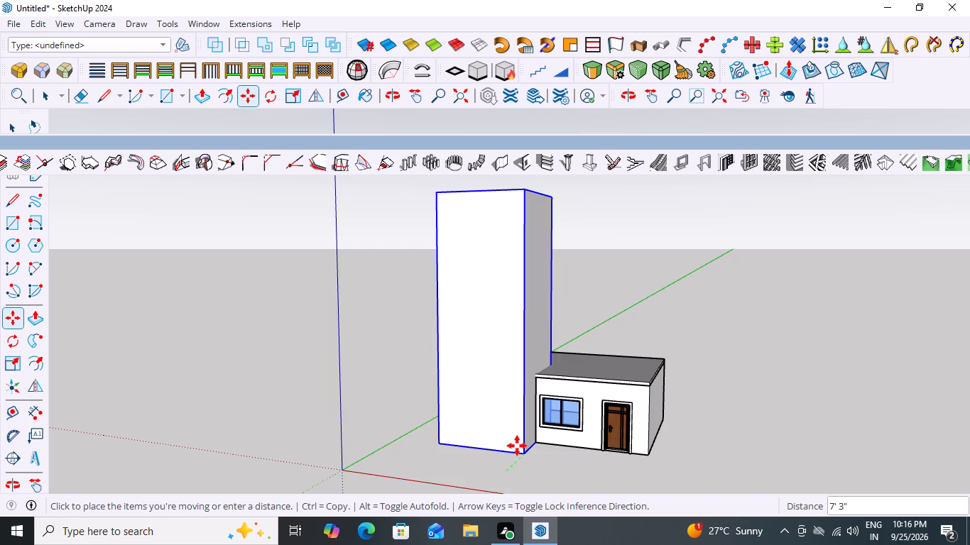
scroll(517, 446, down, 6)
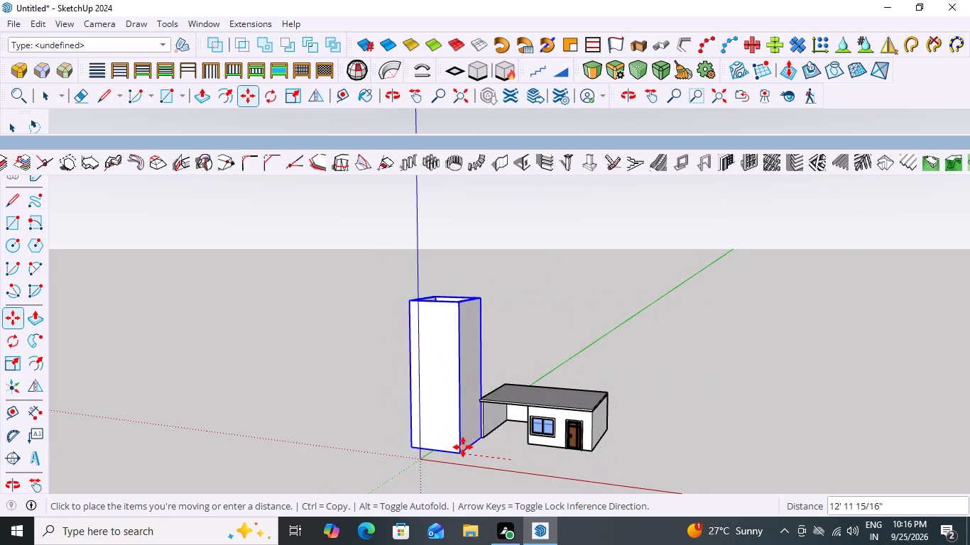
scroll(508, 453, up, 9)
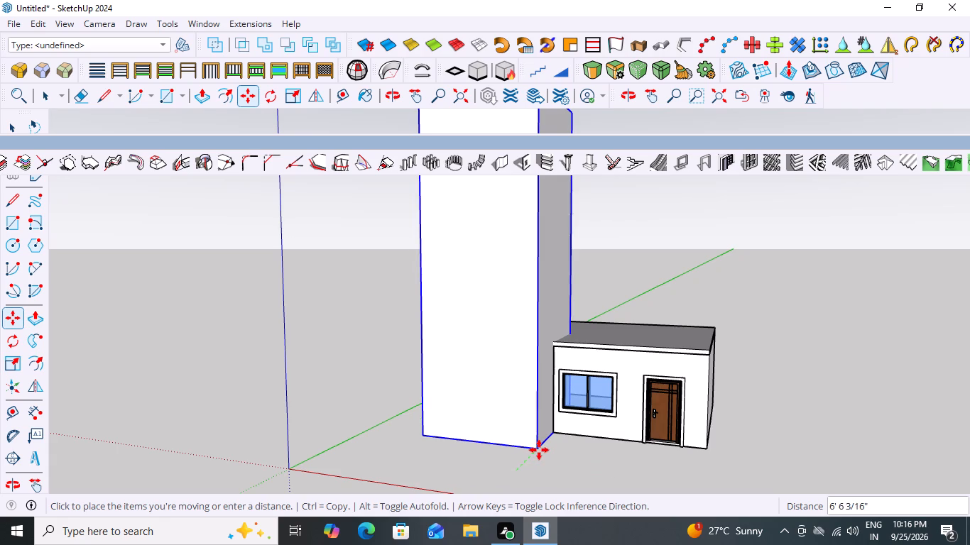
middle_drag(539, 450, 570, 458)
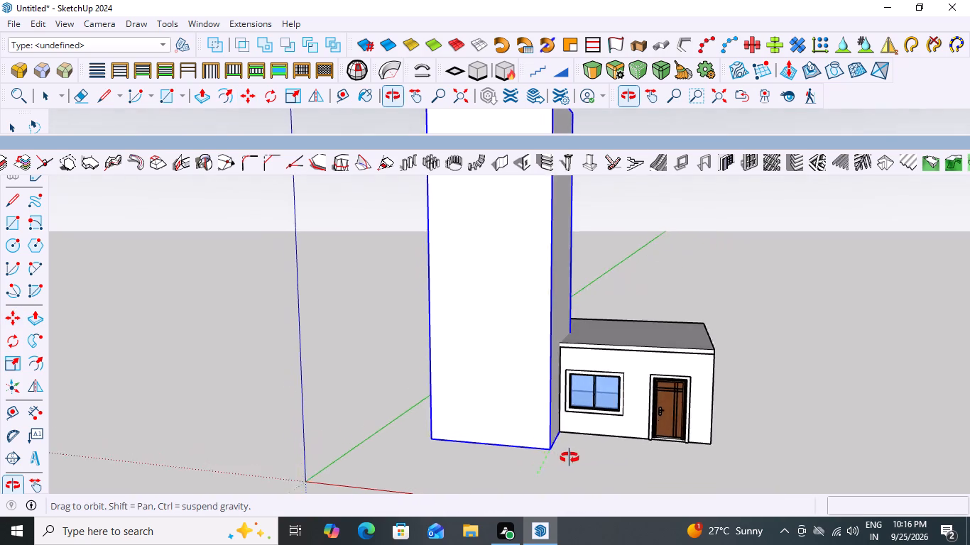
middle_drag(570, 458, 539, 409)
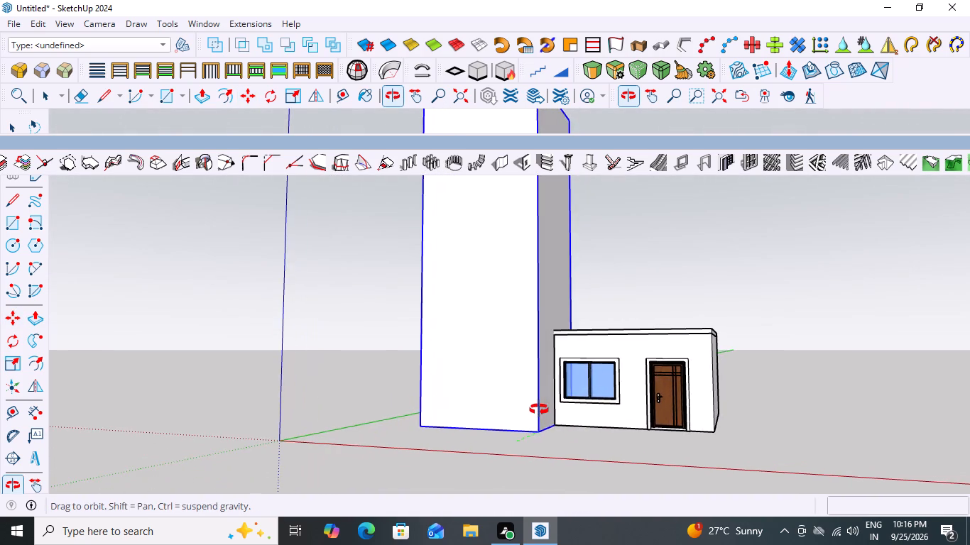
middle_drag(539, 409, 598, 440)
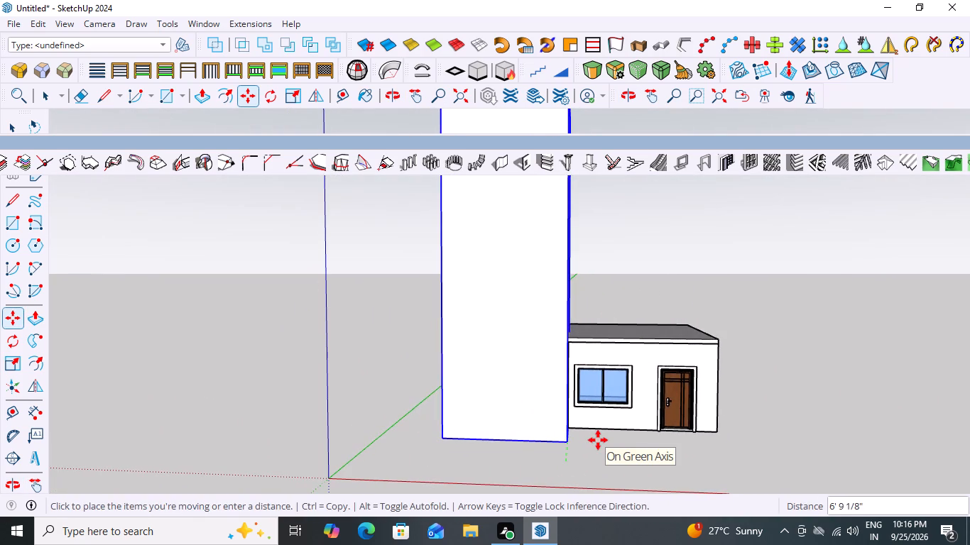
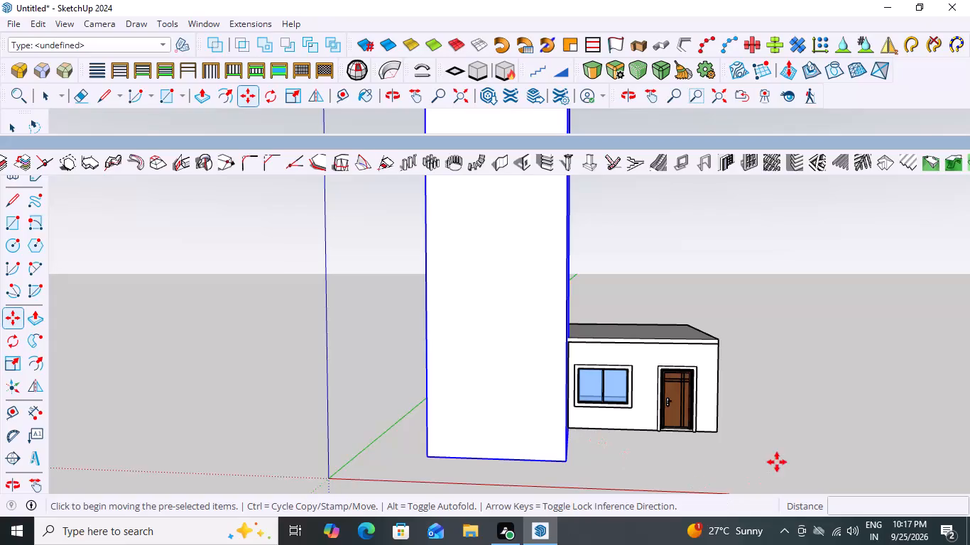
End the tower move and clear the selection of the tall tower group.
key(space)
double_click(769, 385)
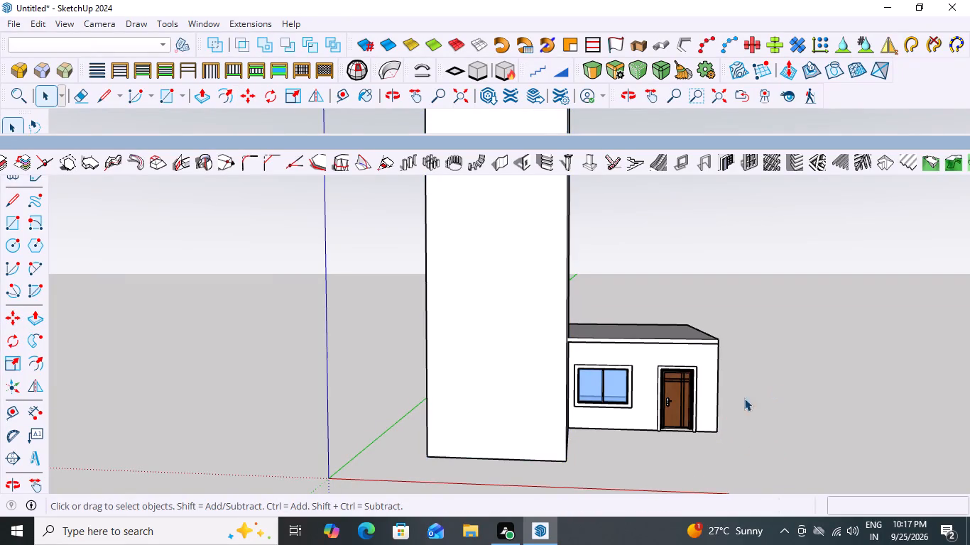
Examine how the tall tower meets the low room's front wall and roof slab, viewing the building from the front, above and the far side.
middle_drag(716, 392, 709, 417)
scroll(696, 399, down, 2)
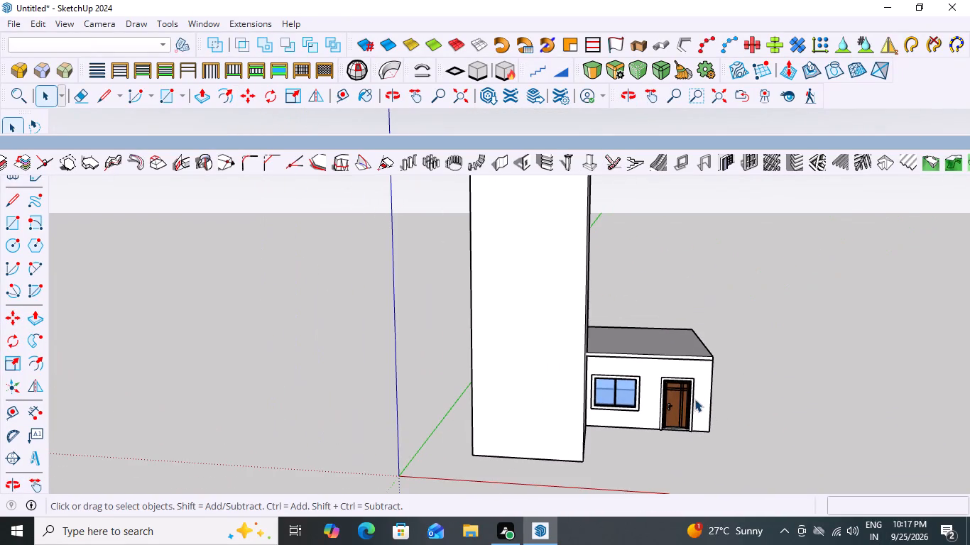
scroll(631, 456, up, 7)
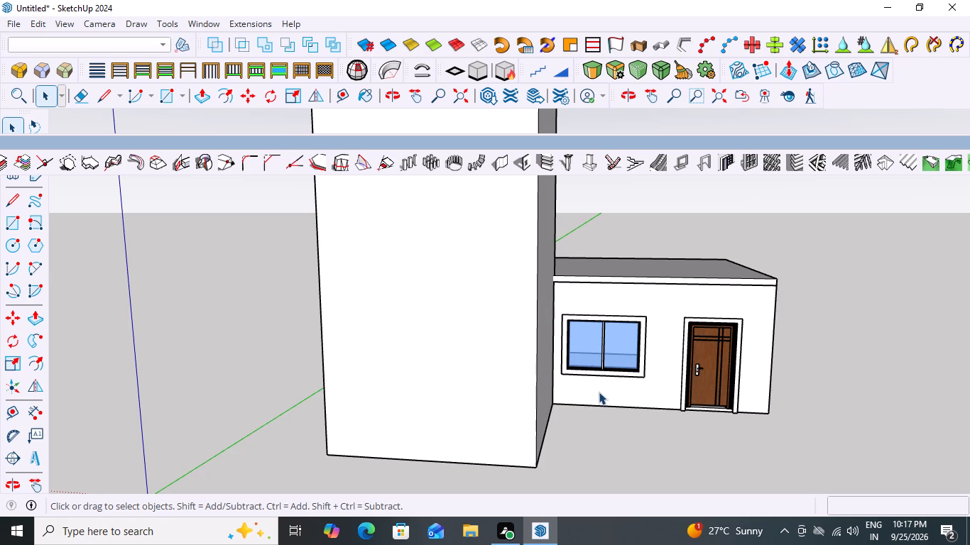
scroll(578, 404, down, 3)
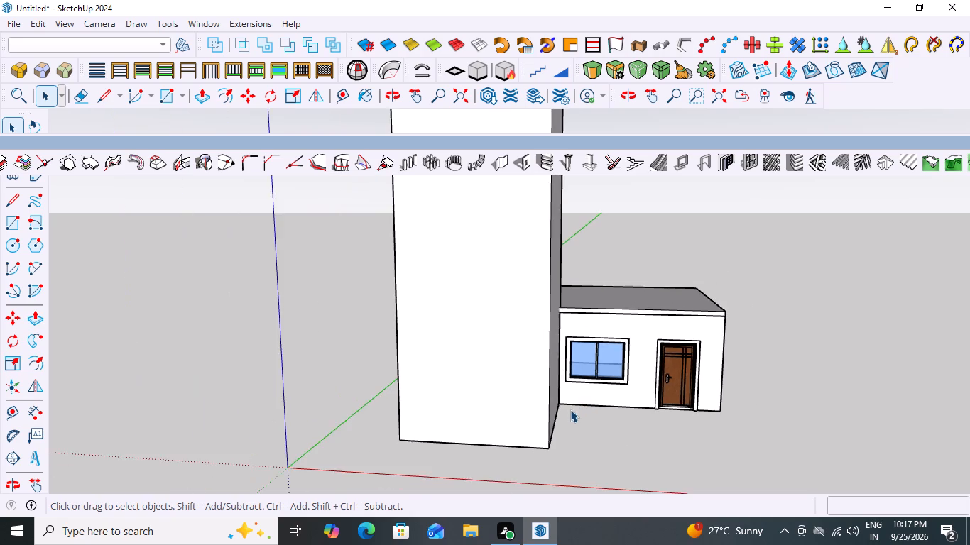
scroll(570, 409, down, 1)
middle_drag(681, 390, 698, 363)
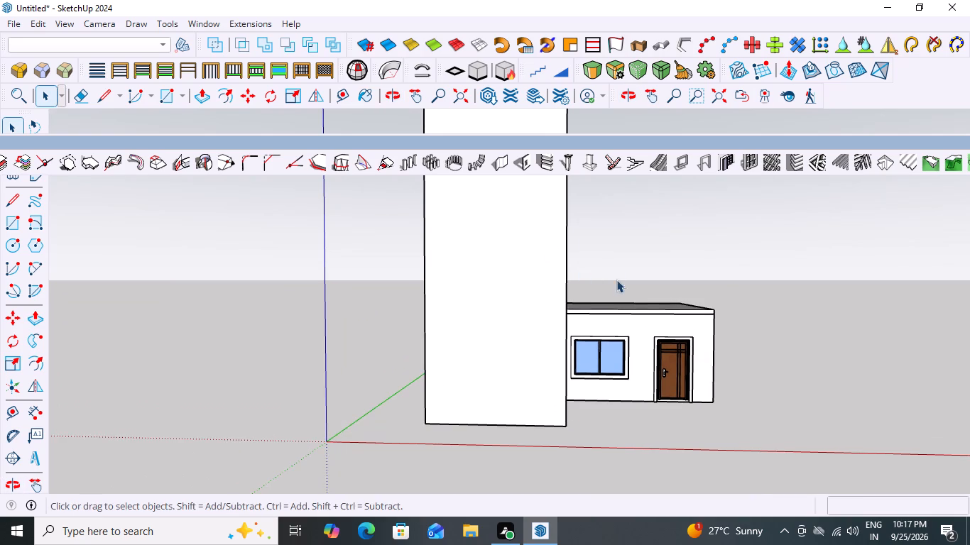
middle_drag(616, 280, 483, 345)
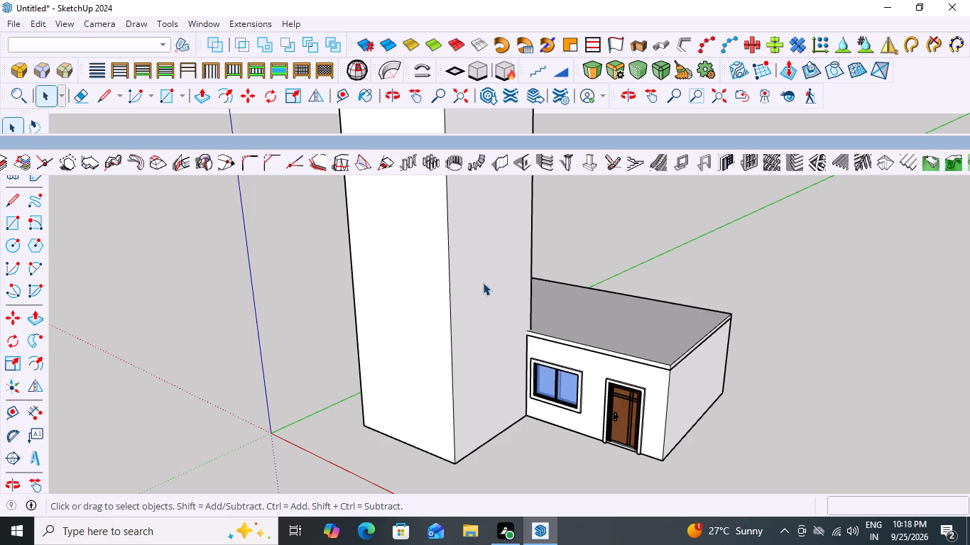
scroll(528, 348, down, 3)
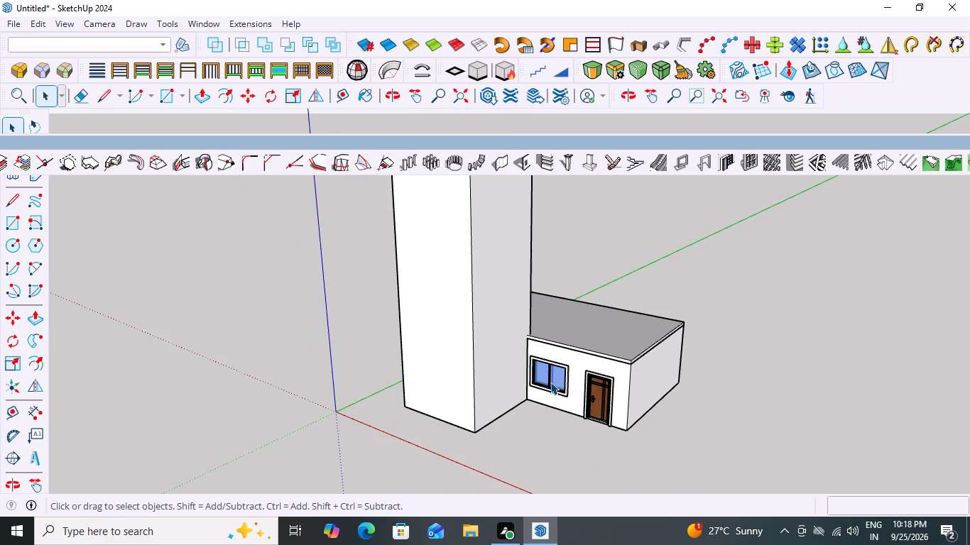
scroll(557, 393, up, 2)
middle_drag(640, 406, 674, 397)
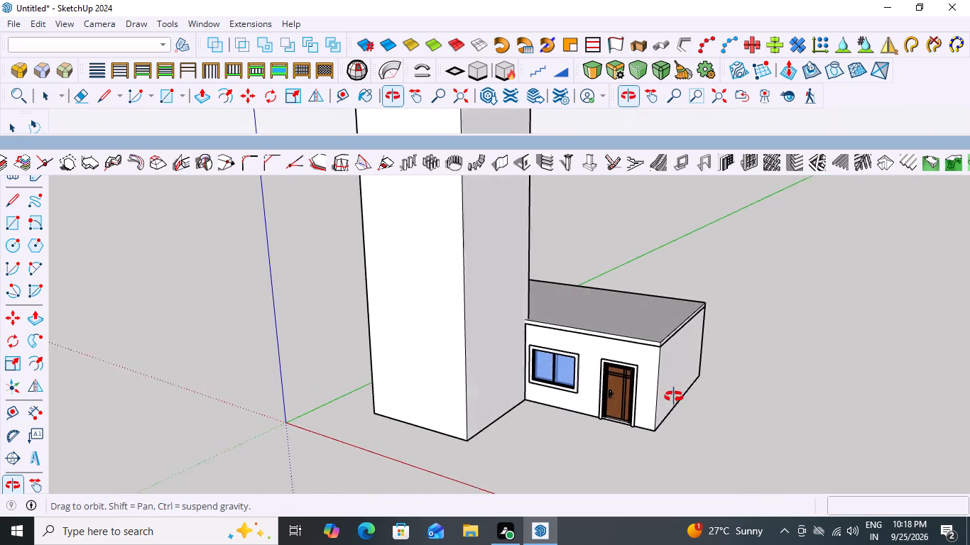
middle_drag(674, 397, 682, 400)
scroll(596, 346, up, 3)
middle_drag(590, 329, 590, 334)
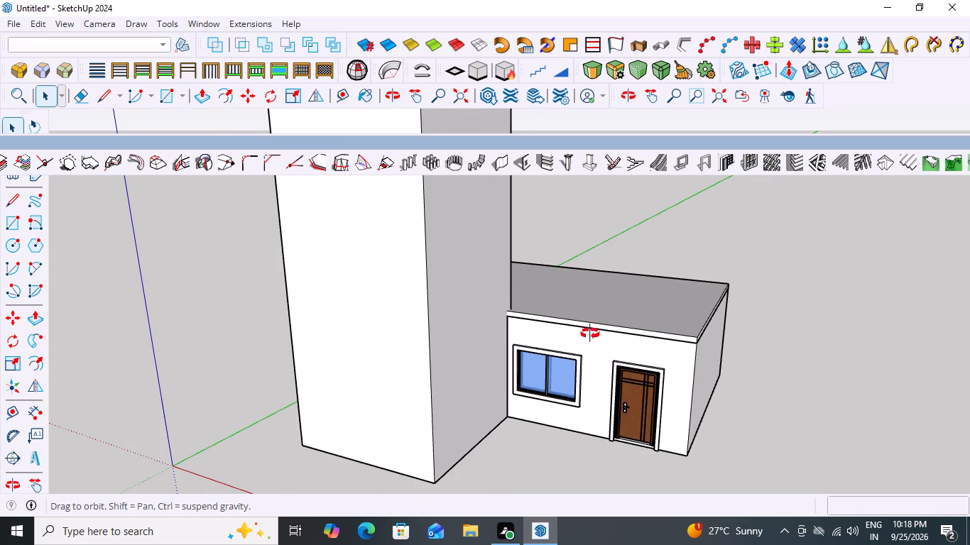
middle_drag(590, 334, 587, 401)
scroll(566, 328, up, 3)
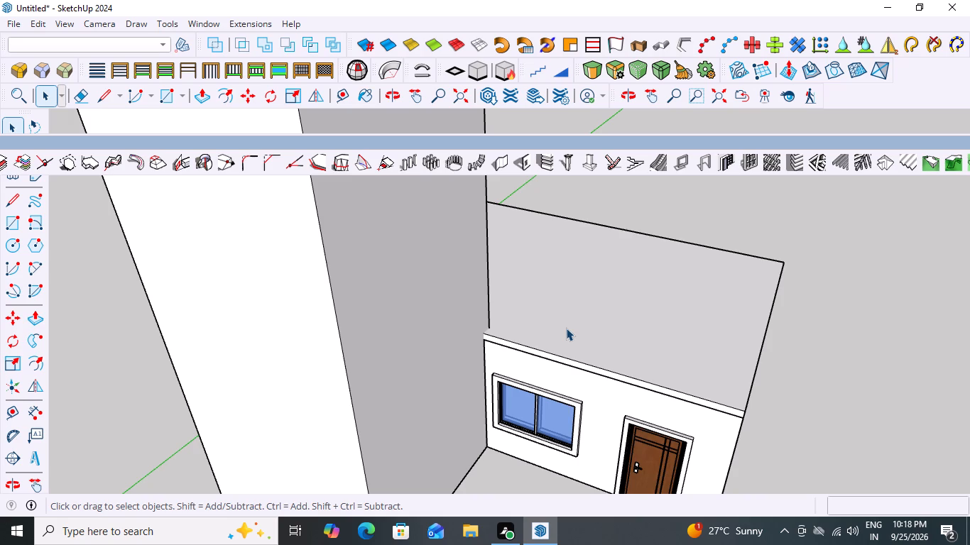
scroll(558, 284, down, 8)
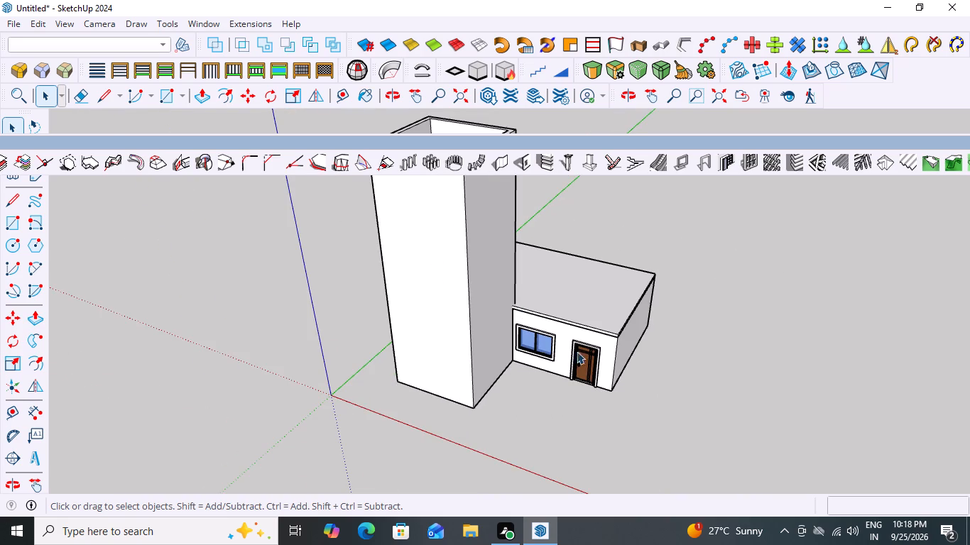
scroll(614, 307, down, 4)
middle_drag(540, 320, 617, 257)
scroll(618, 257, up, 1)
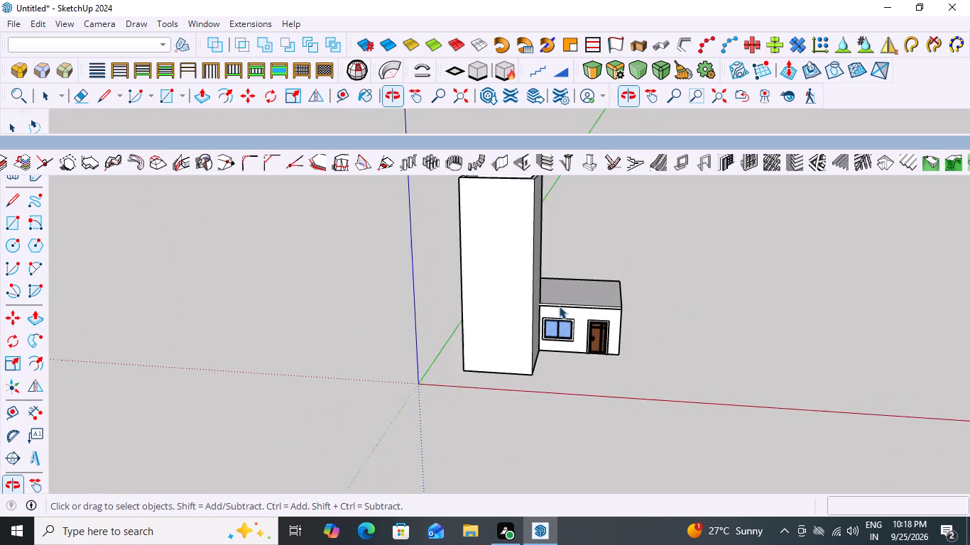
scroll(546, 315, up, 9)
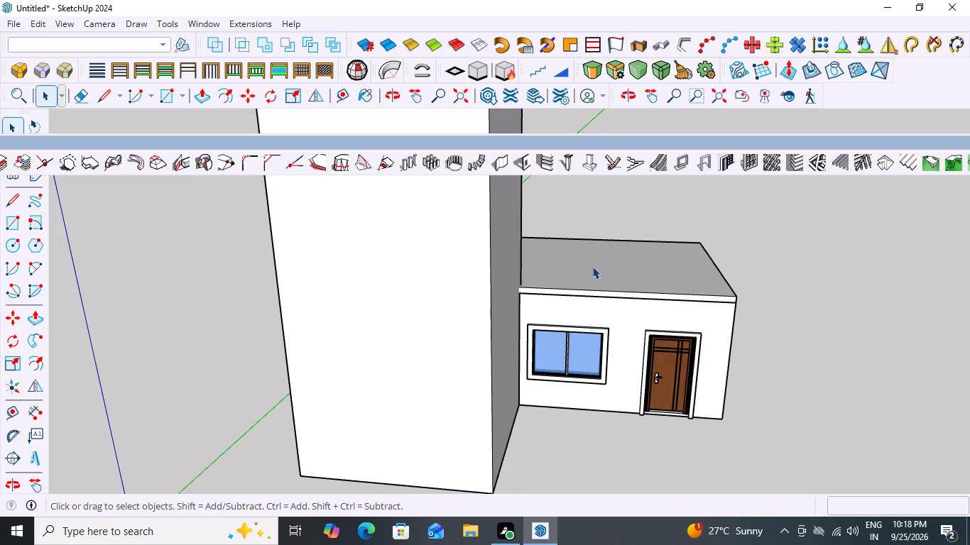
scroll(560, 262, down, 2)
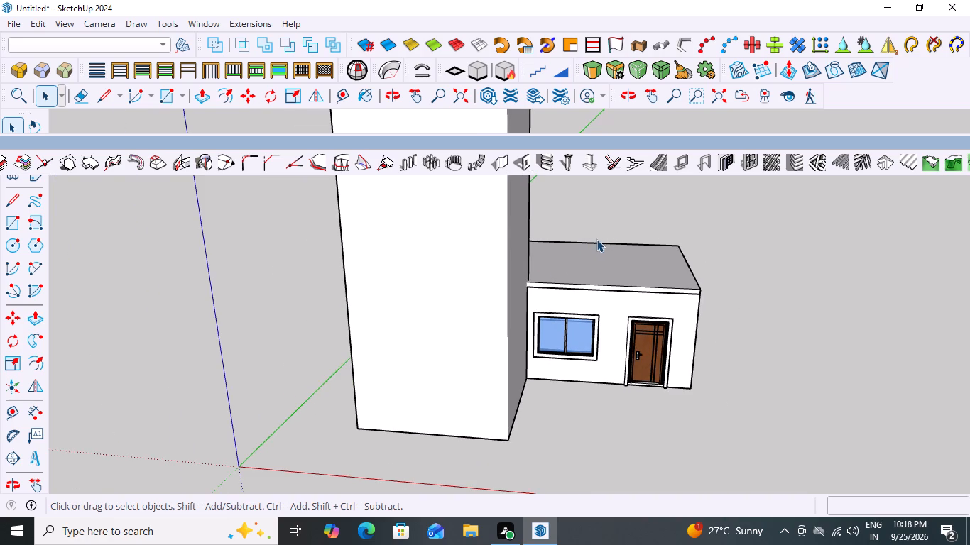
scroll(559, 296, down, 9)
middle_drag(594, 270, 494, 342)
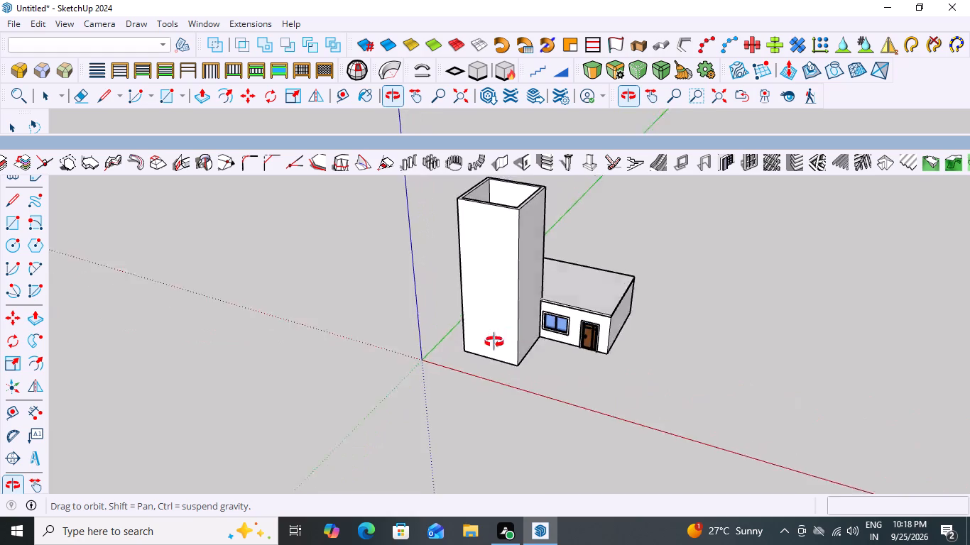
middle_drag(494, 342, 196, 320)
scroll(523, 358, up, 3)
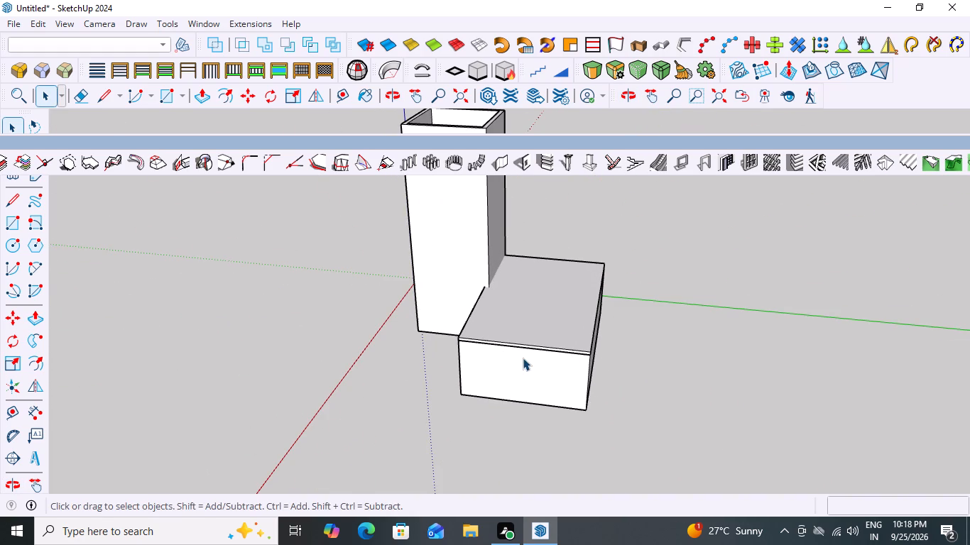
scroll(441, 341, down, 5)
middle_drag(459, 344, 841, 235)
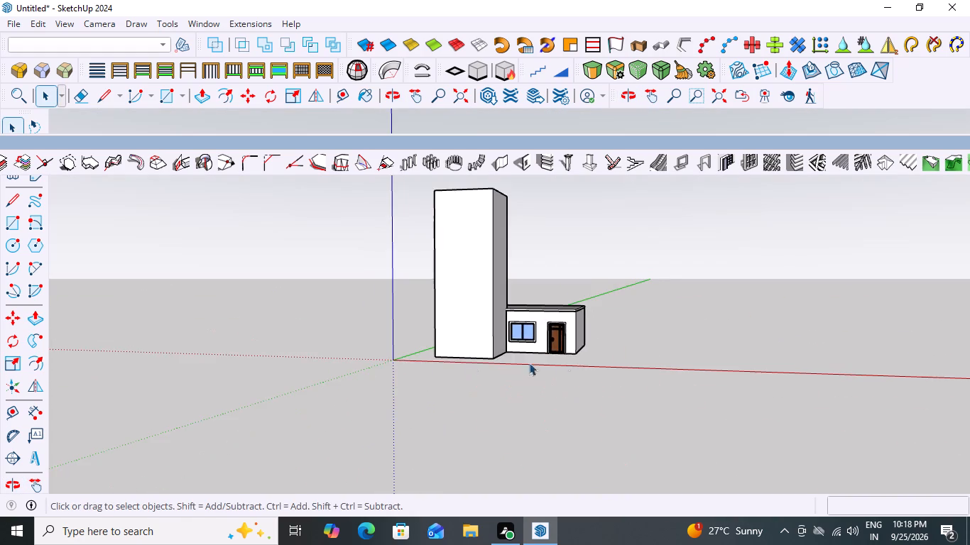
scroll(561, 363, up, 4)
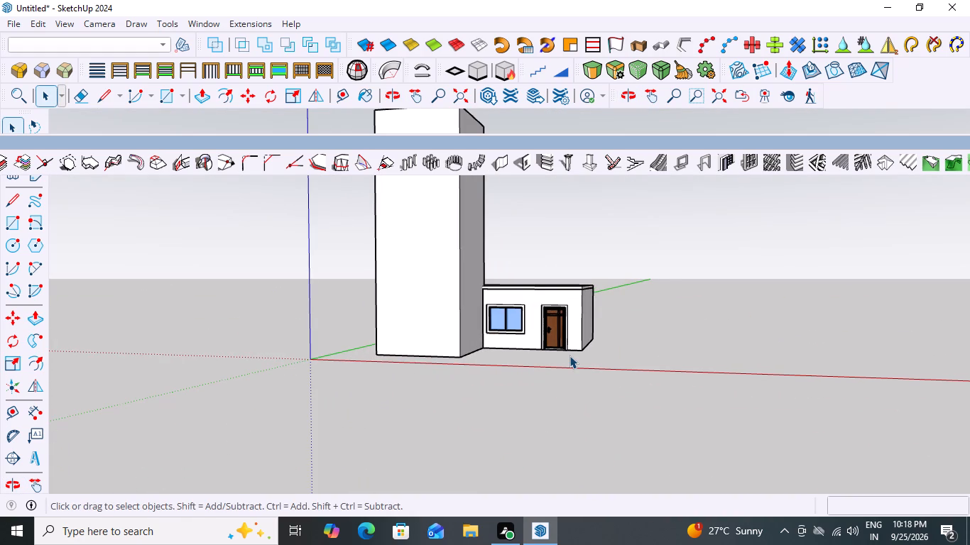
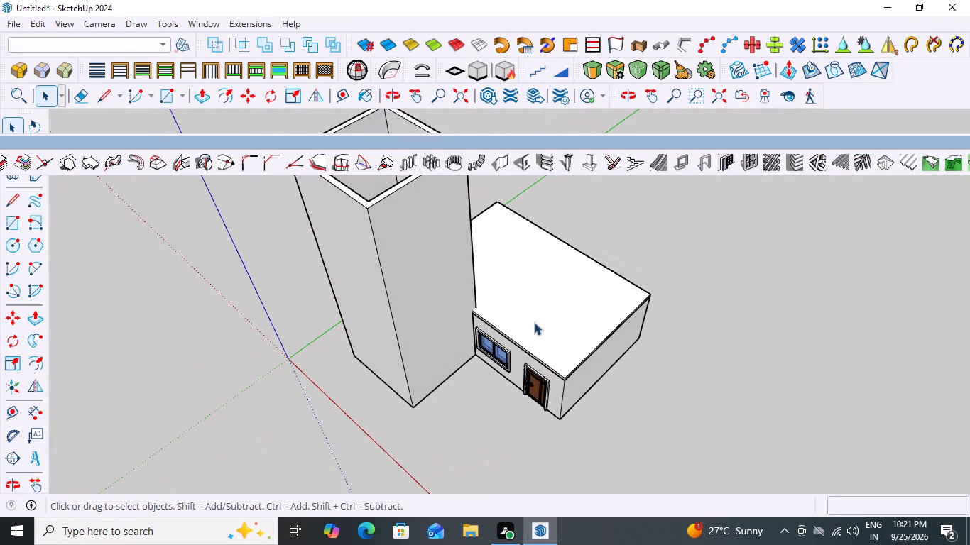
Place a guide across the low building's roof, 16' 9" from its short outer edge, aligned with the tower's corner.
scroll(528, 275, up, 7)
scroll(620, 258, down, 8)
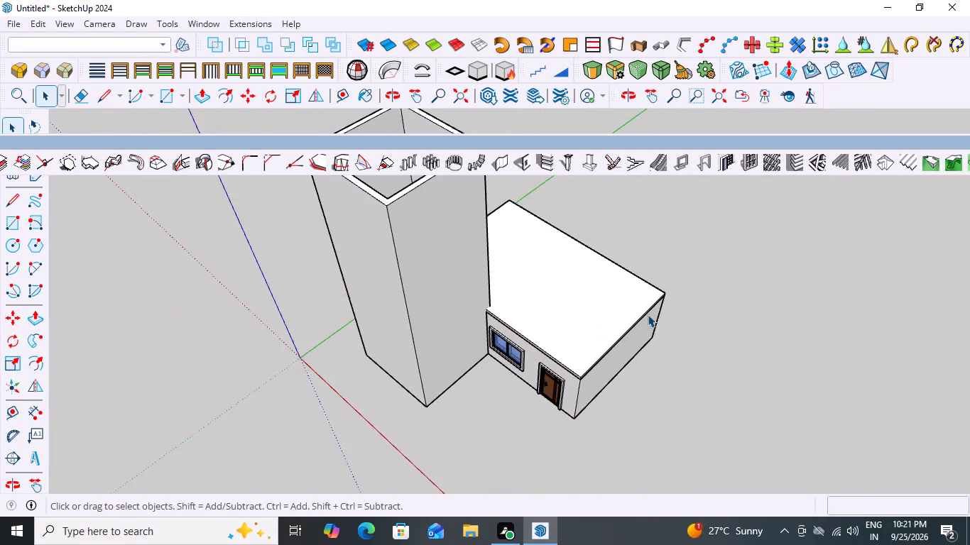
middle_drag(648, 314, 459, 330)
scroll(502, 438, up, 6)
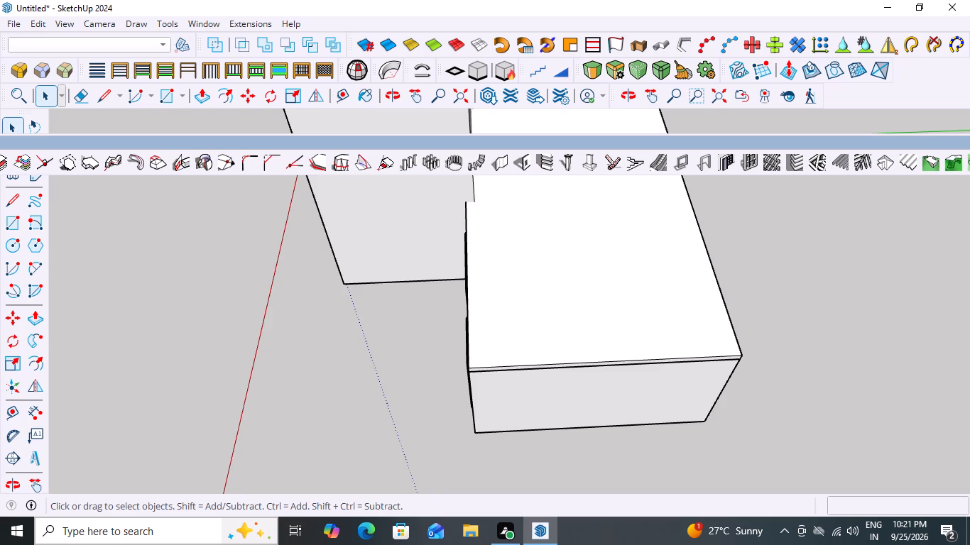
scroll(128, 544, down, 9)
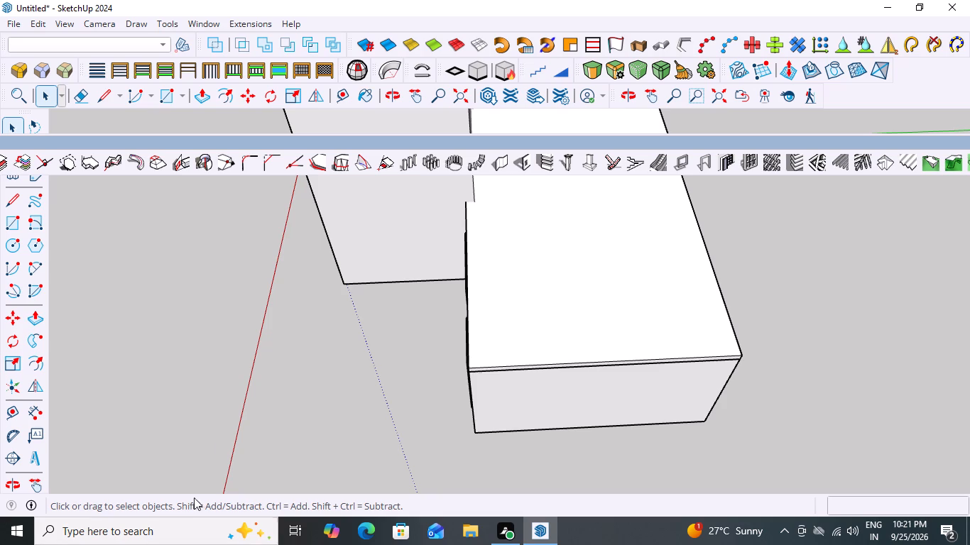
scroll(479, 292, down, 8)
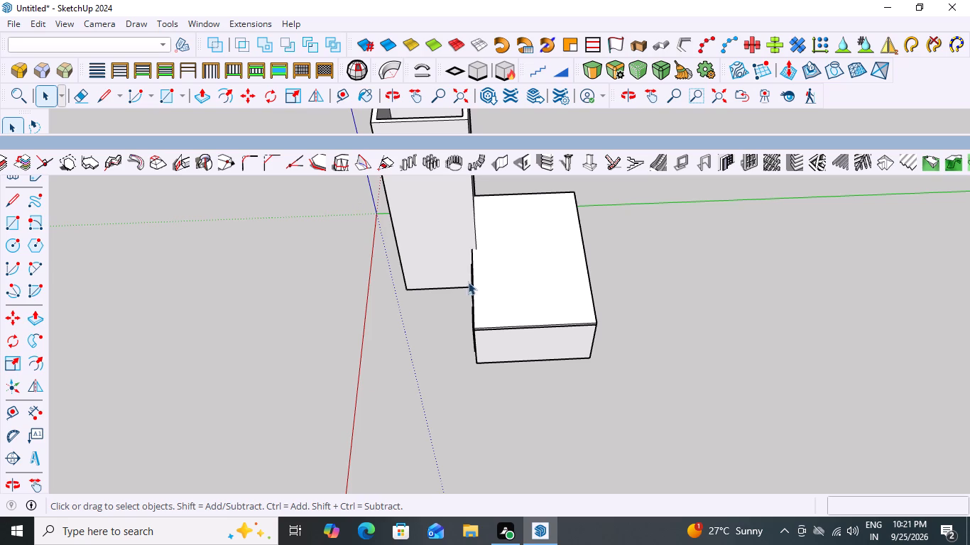
scroll(528, 326, up, 3)
scroll(516, 331, down, 9)
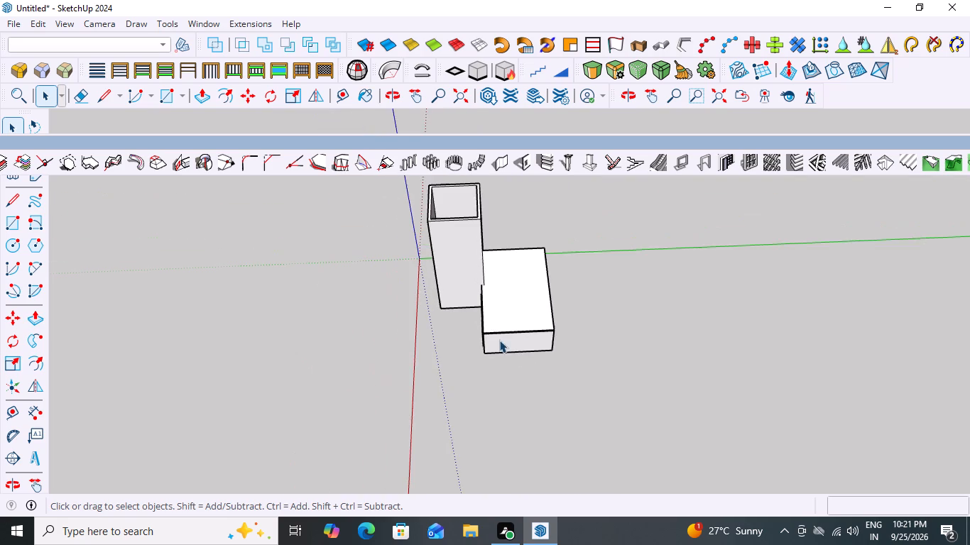
scroll(540, 189, up, 8)
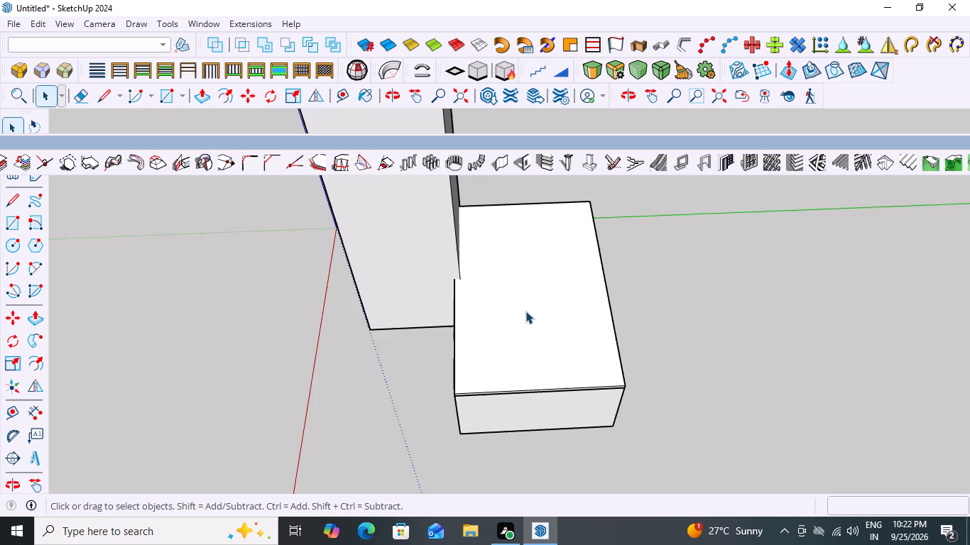
key(t)
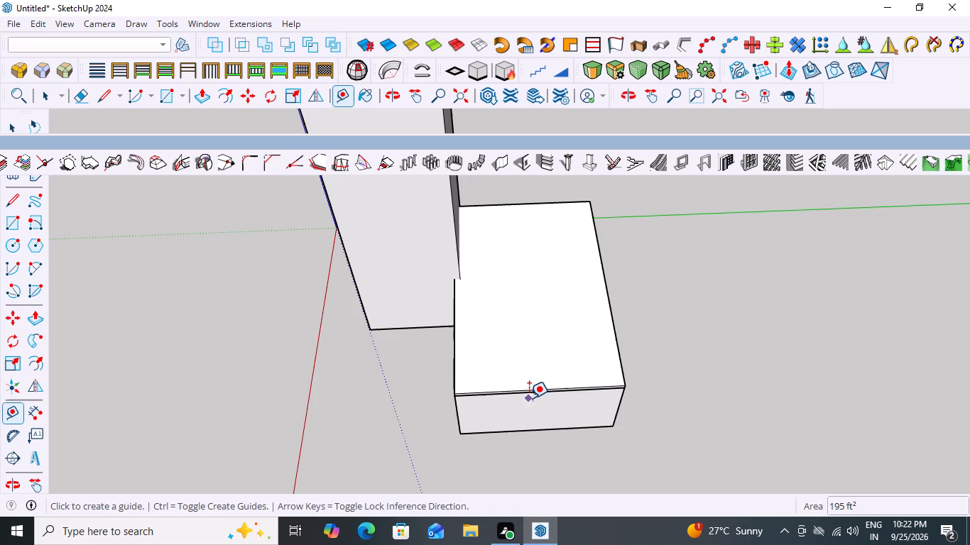
scroll(530, 397, up, 3)
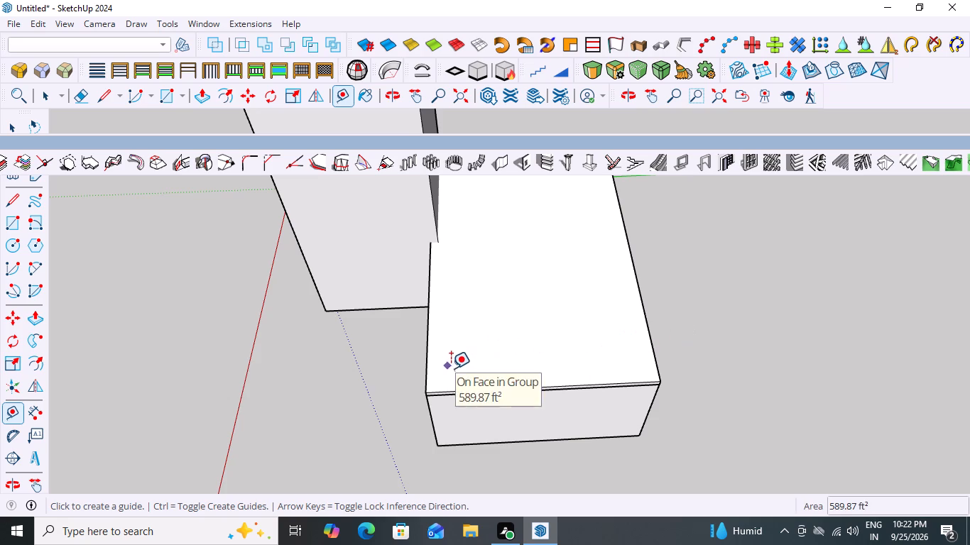
scroll(518, 392, up, 4)
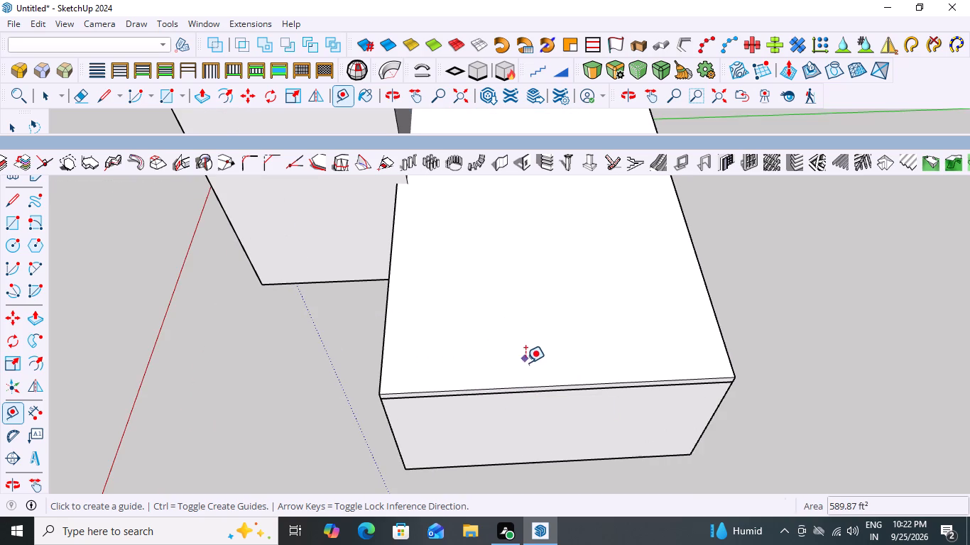
scroll(525, 366, up, 1)
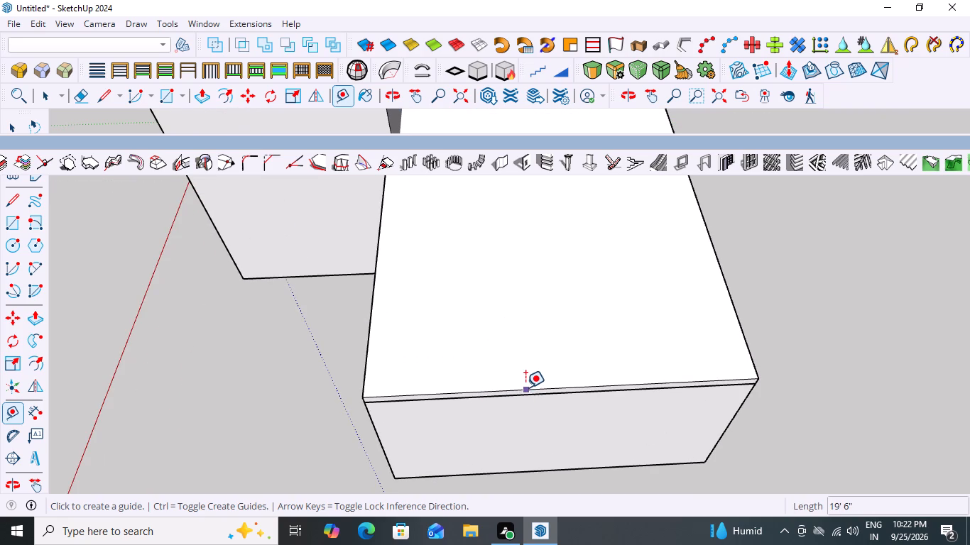
click(525, 387)
scroll(530, 403, down, 8)
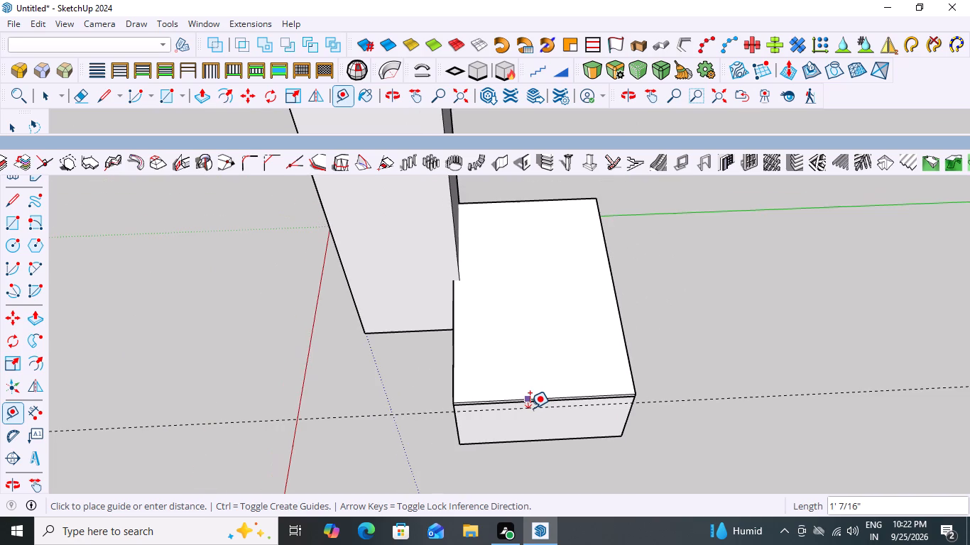
scroll(523, 283, up, 8)
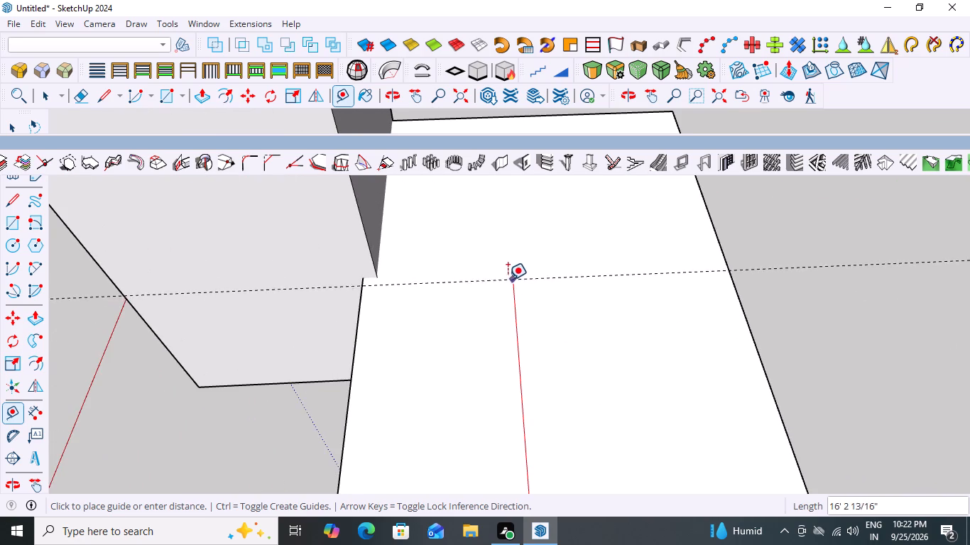
click(374, 277)
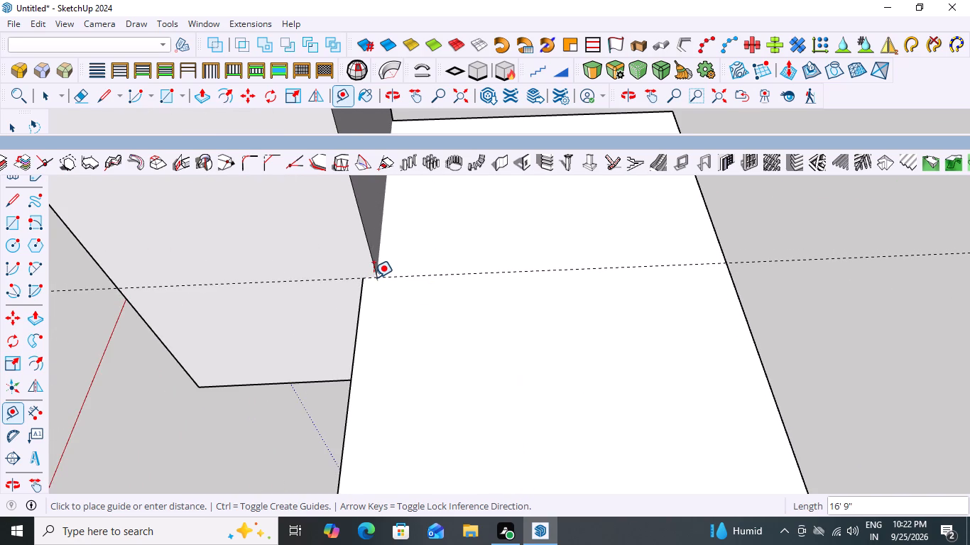
Add a parallel guide 9" from the tower-corner guide, towards the roof's short outer edge.
scroll(503, 281, down, 9)
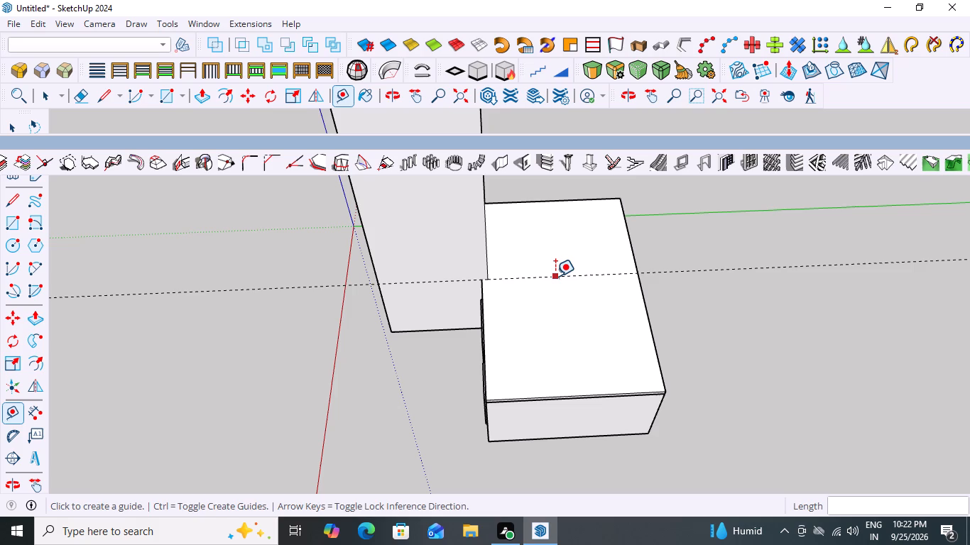
click(555, 276)
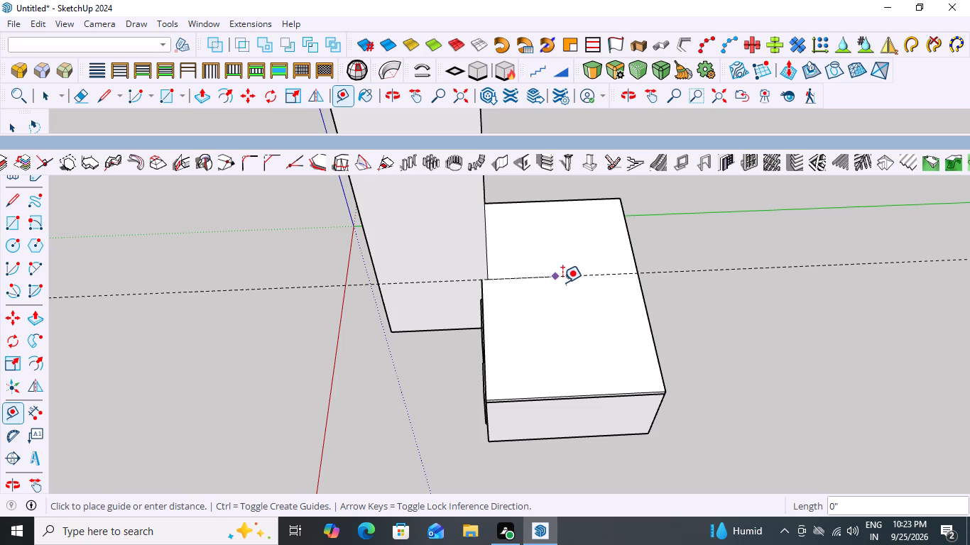
scroll(562, 282, up, 7)
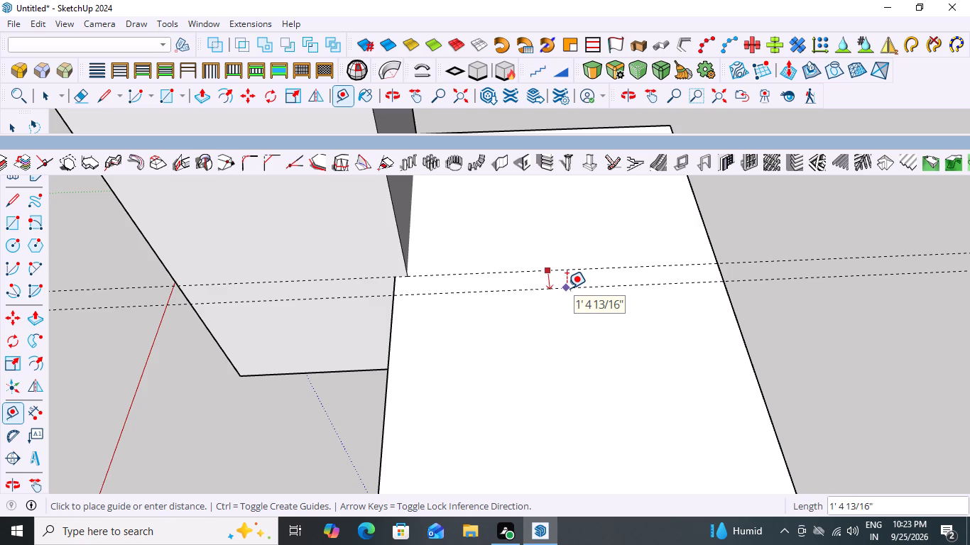
scroll(567, 288, down, 11)
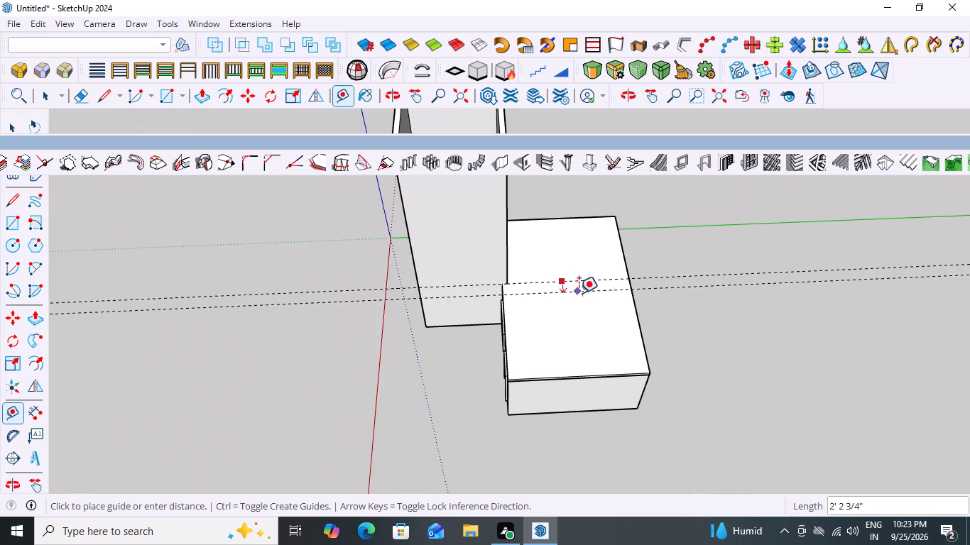
scroll(581, 303, up, 3)
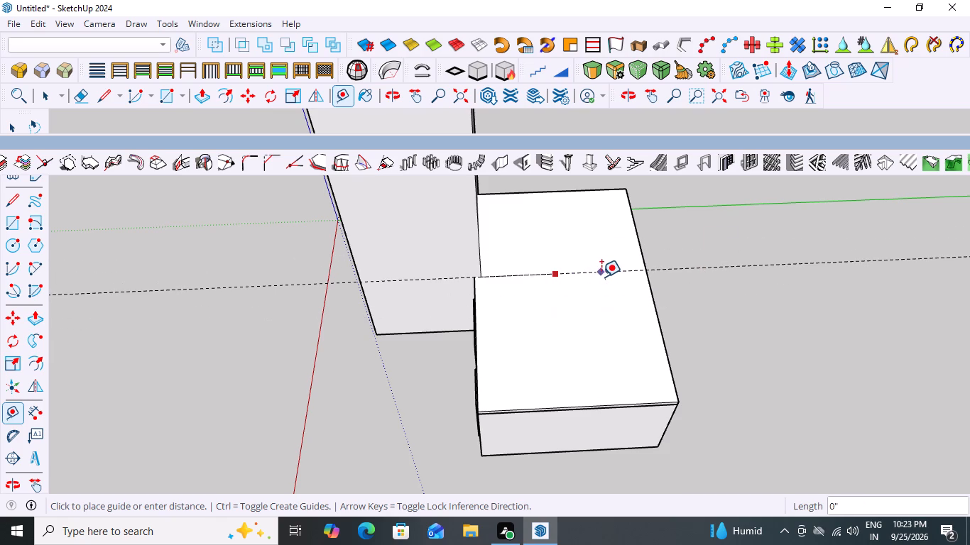
scroll(600, 293, up, 2)
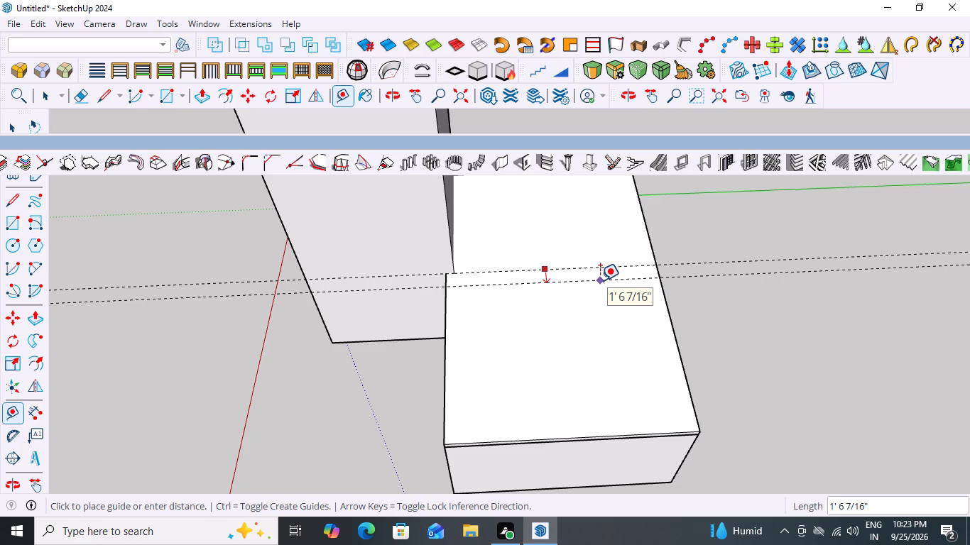
key(9)
key(shift+quotedbl)
key(Return)
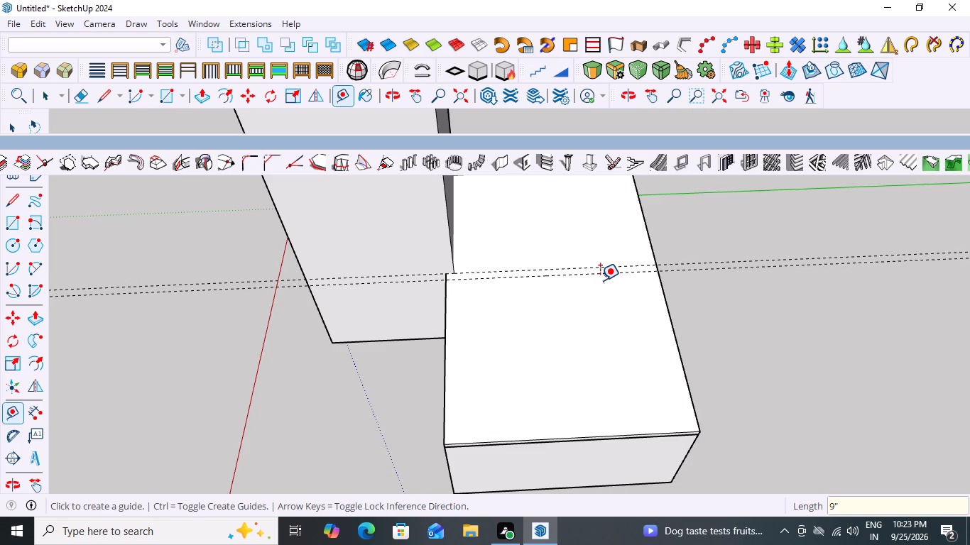
Place a guide directly along the low roof's long edge above the window and door.
scroll(652, 321, down, 6)
scroll(525, 349, up, 3)
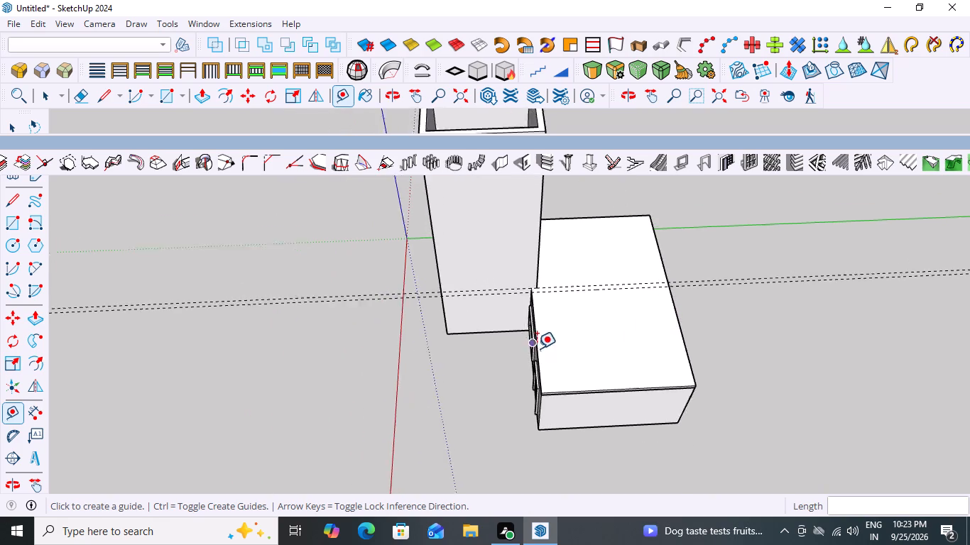
scroll(547, 342, up, 7)
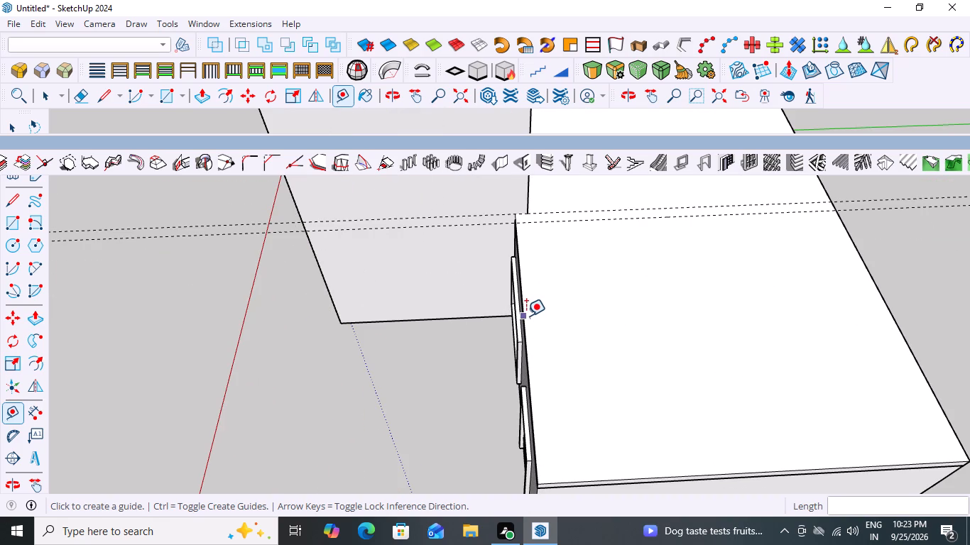
click(526, 316)
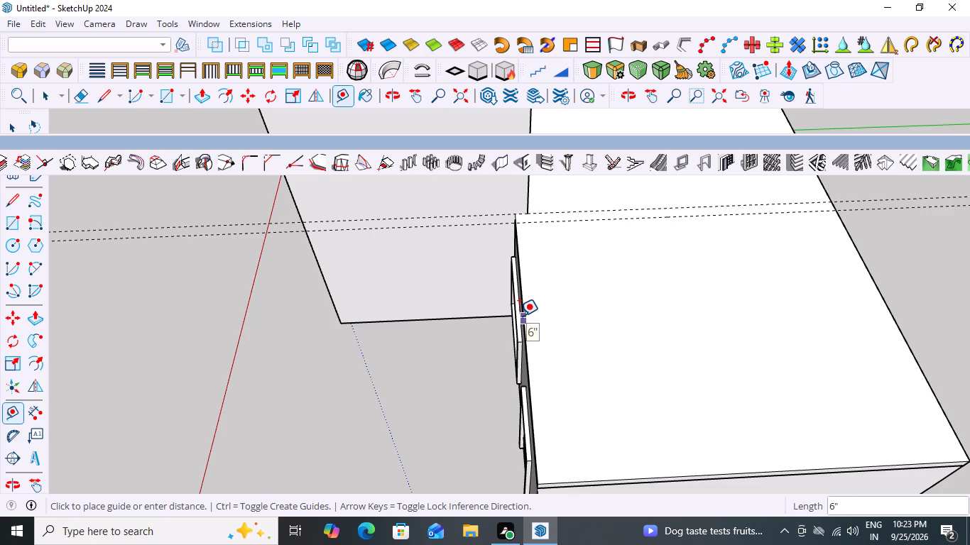
scroll(518, 311, up, 10)
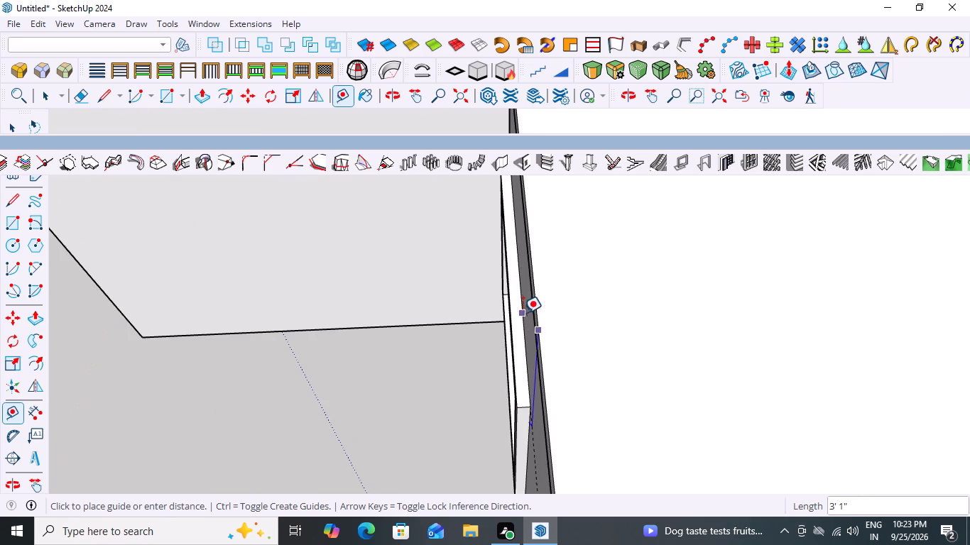
click(535, 329)
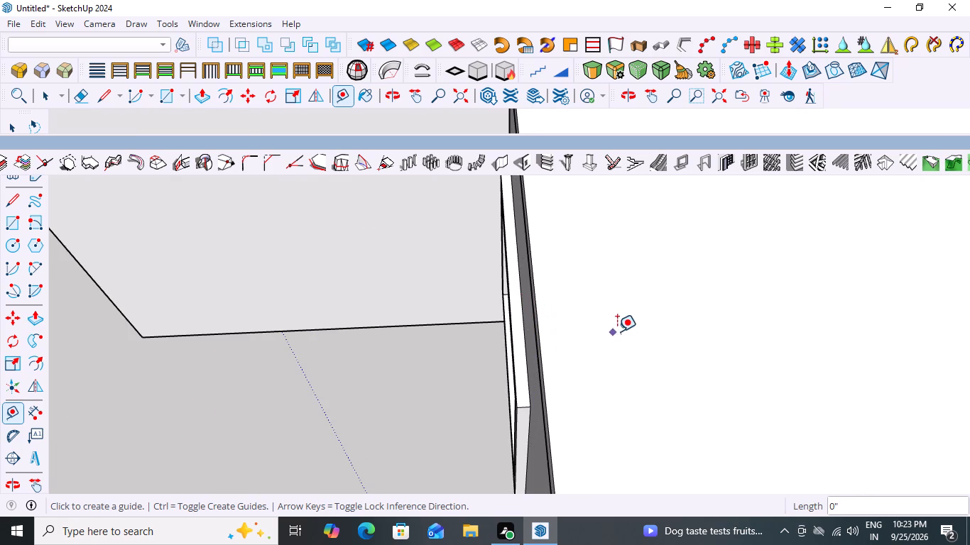
Add a guide 9" inward from the roof's long edge above the window and door.
scroll(583, 333, down, 13)
scroll(665, 312, down, 9)
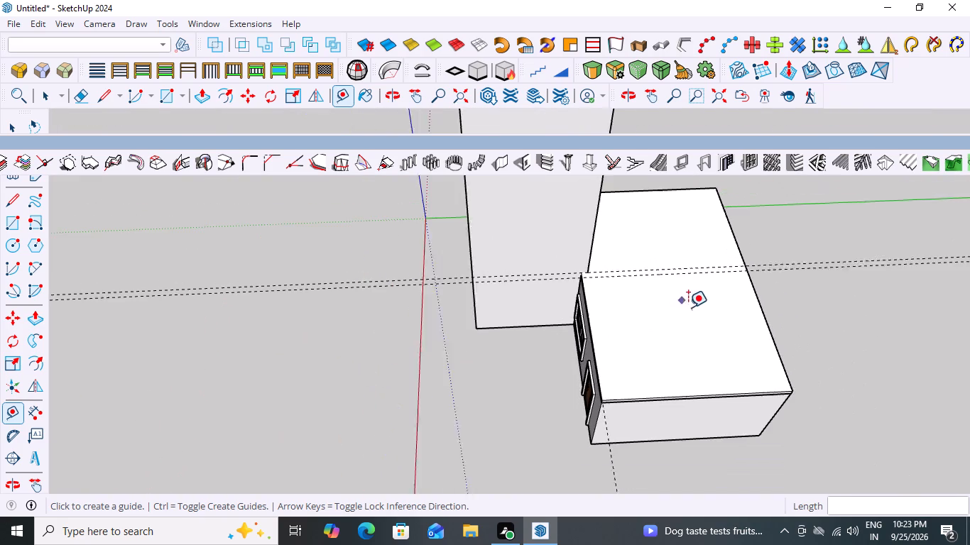
scroll(614, 418, up, 13)
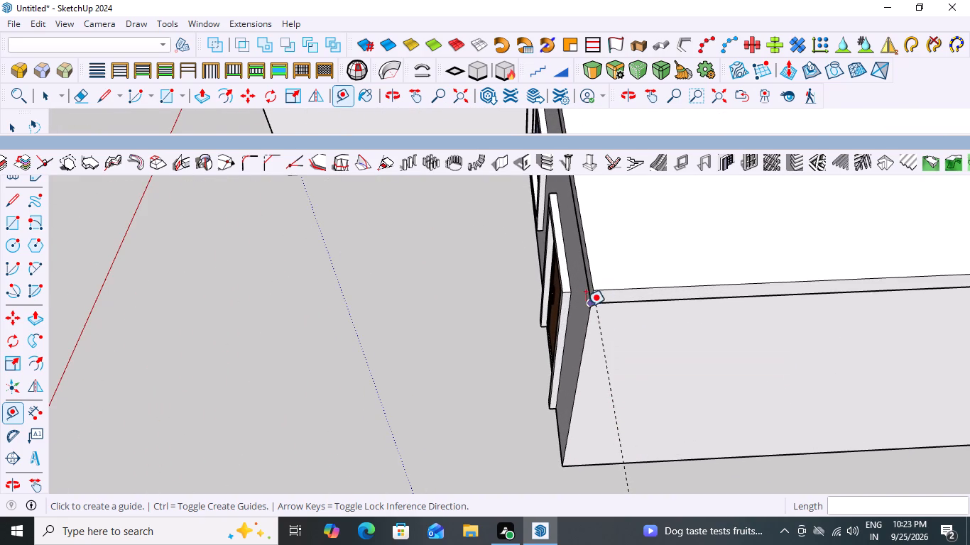
scroll(580, 337, down, 16)
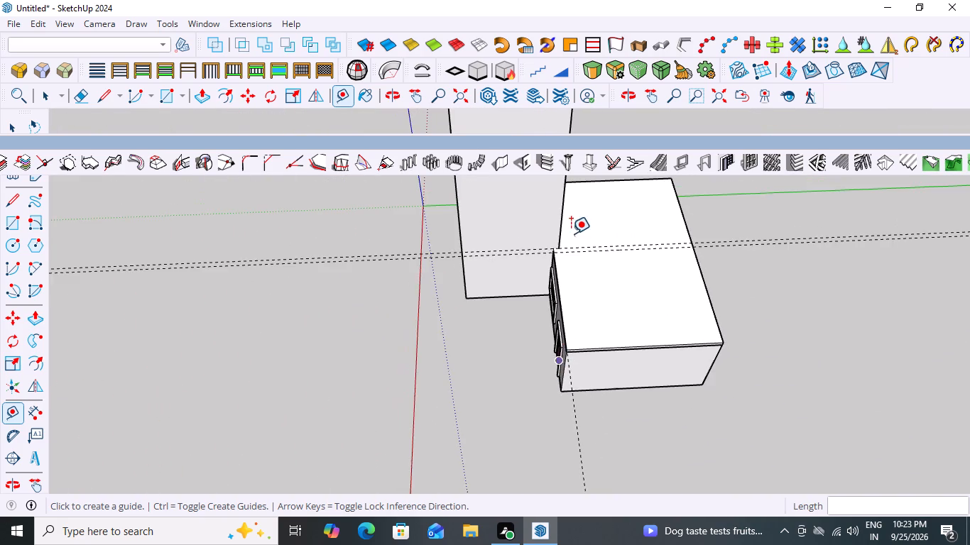
scroll(568, 215, up, 14)
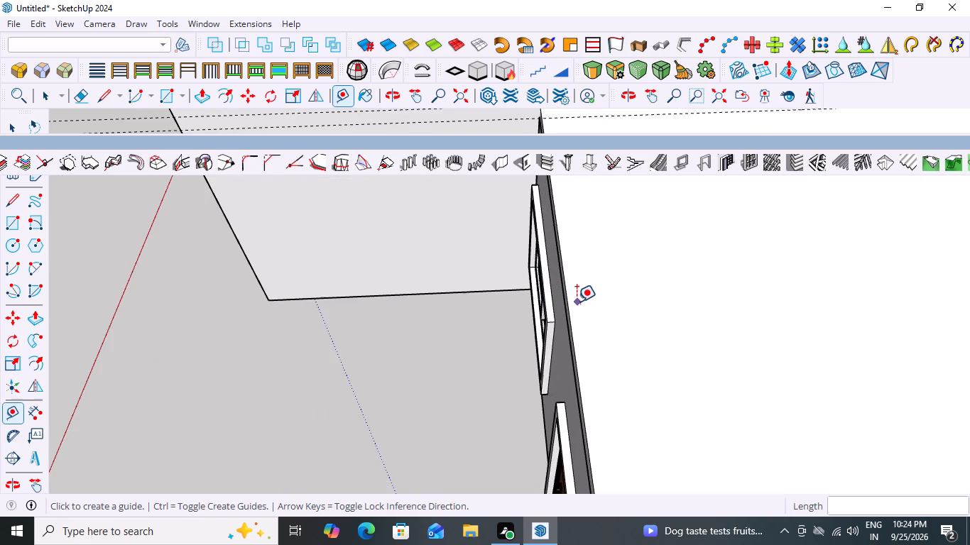
click(566, 302)
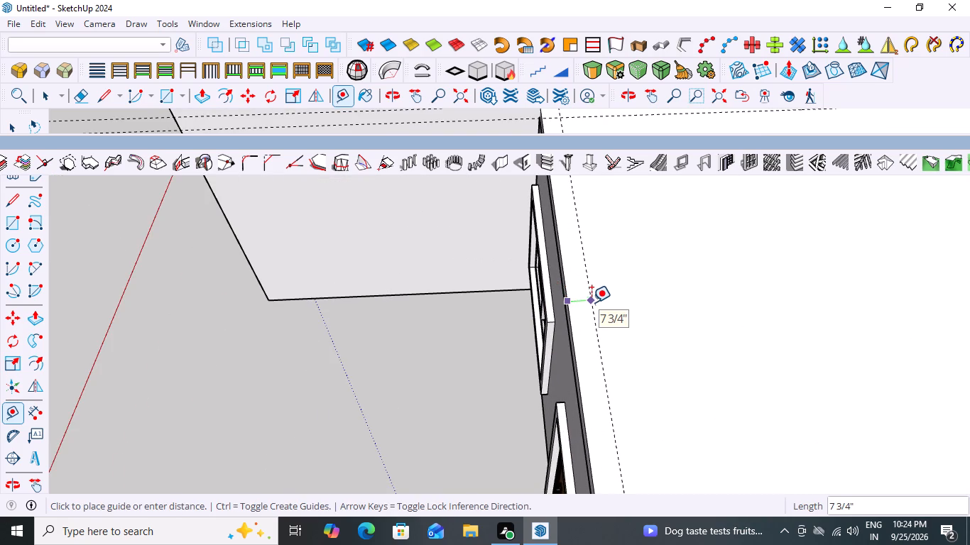
key(9)
key(shift+quotedbl)
key(Return)
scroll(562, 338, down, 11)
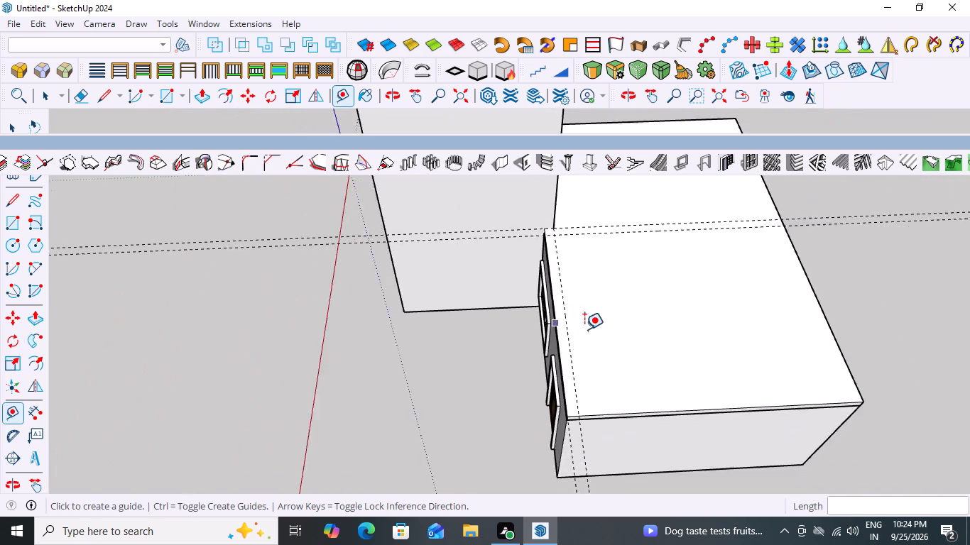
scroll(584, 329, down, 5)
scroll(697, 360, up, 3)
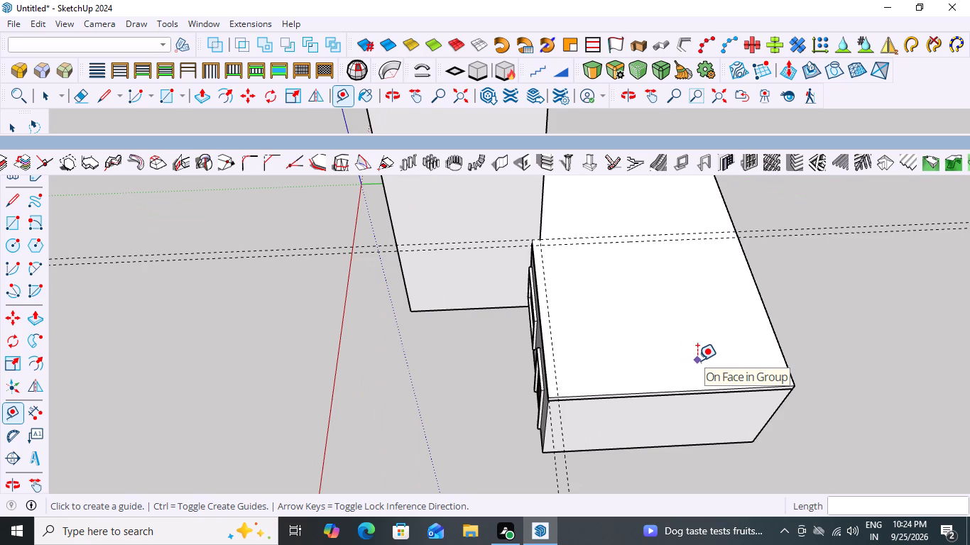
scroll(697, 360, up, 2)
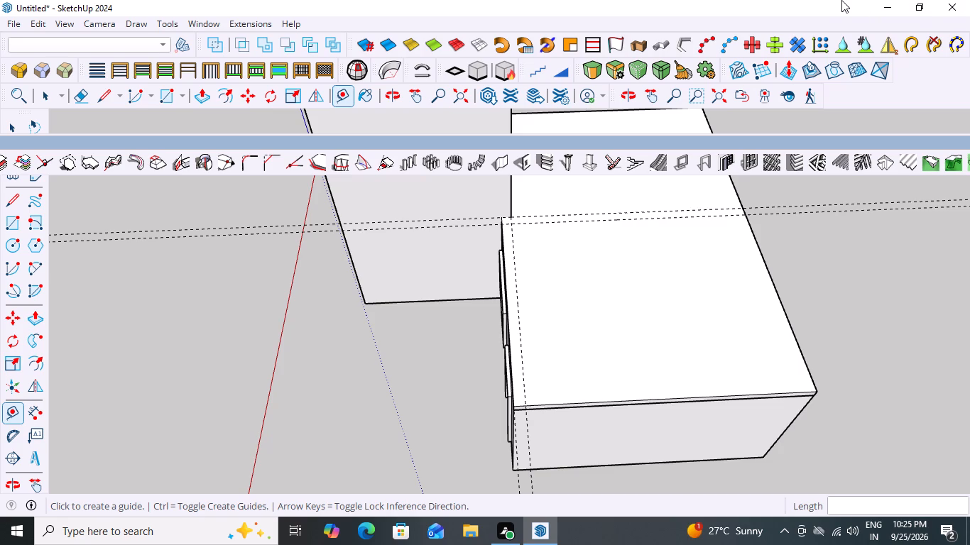
Place a guide along the low roof's far long edge, 18' 9" from the inner guide on the window-and-door side.
scroll(841, 0, down, 6)
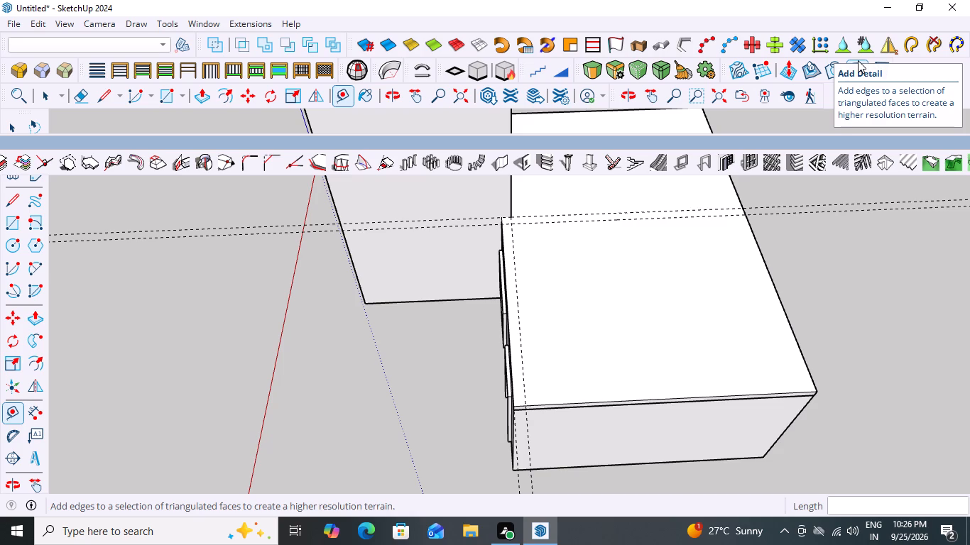
scroll(858, 60, up, 1)
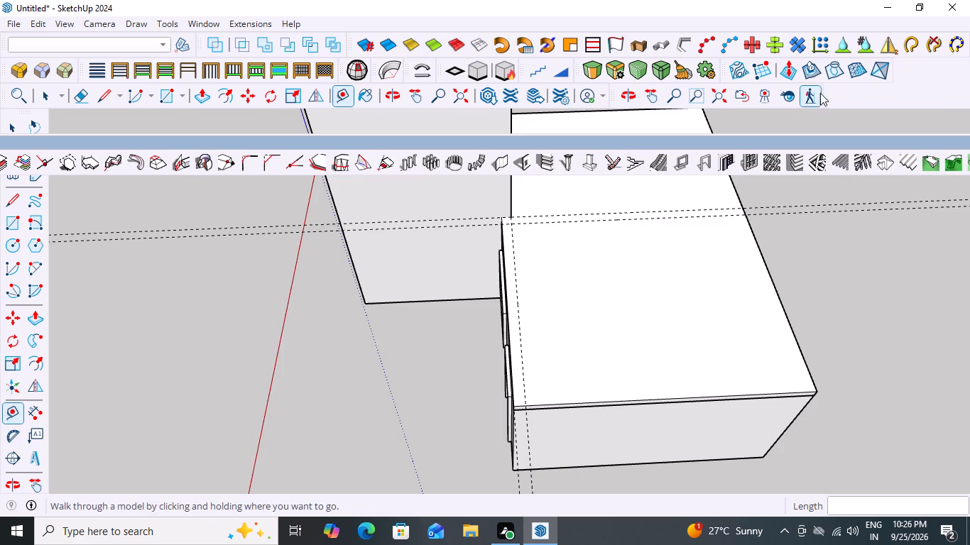
scroll(697, 187, down, 7)
scroll(721, 382, up, 2)
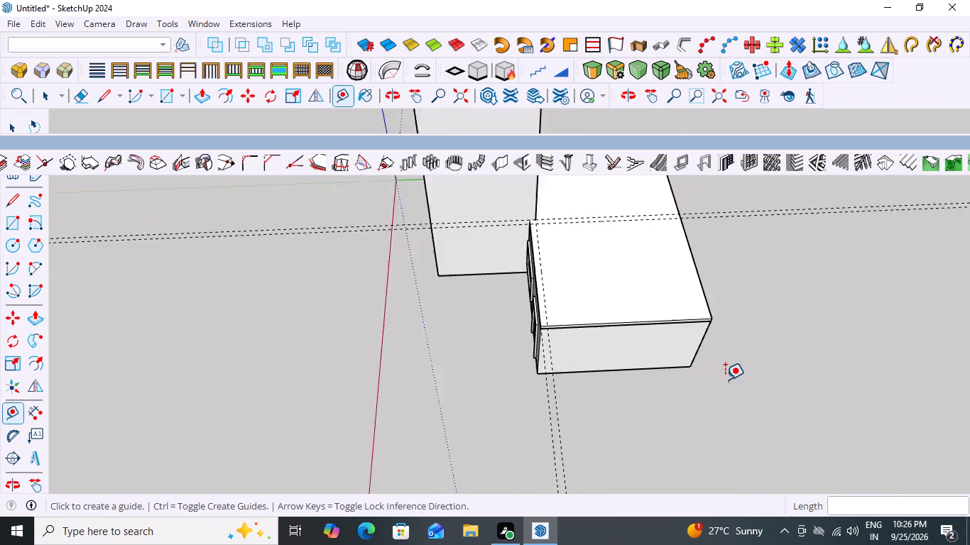
scroll(725, 380, up, 6)
scroll(715, 353, down, 3)
scroll(630, 400, down, 5)
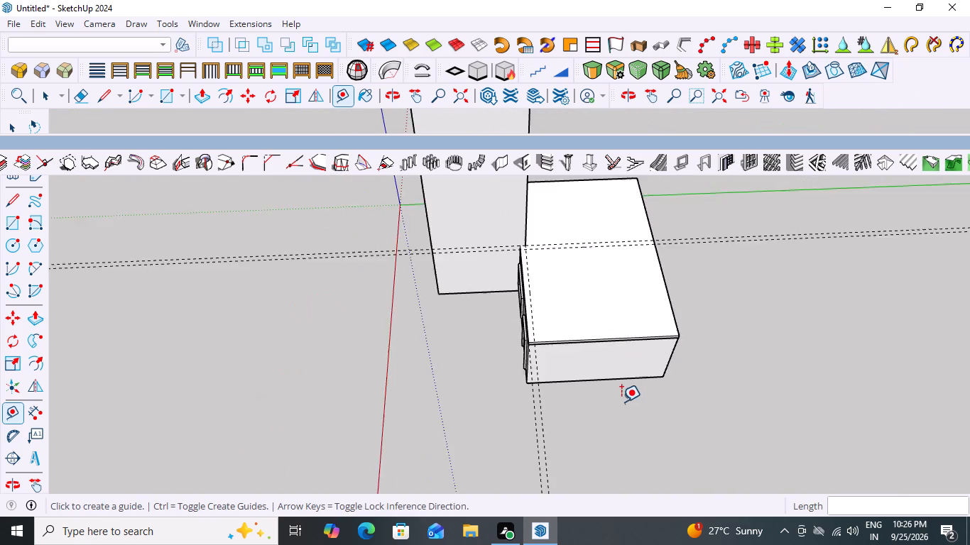
scroll(621, 402, down, 3)
scroll(712, 348, up, 5)
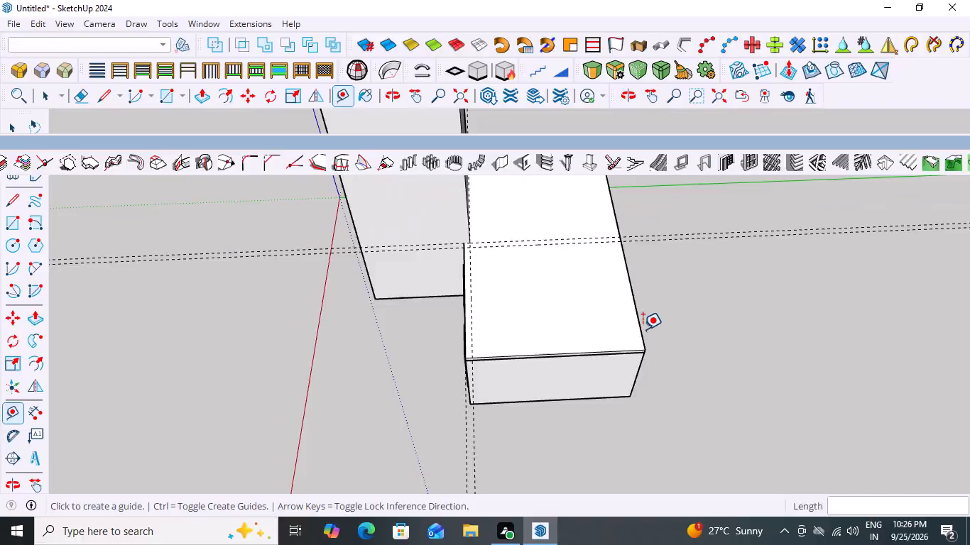
scroll(549, 251, up, 2)
scroll(647, 299, up, 3)
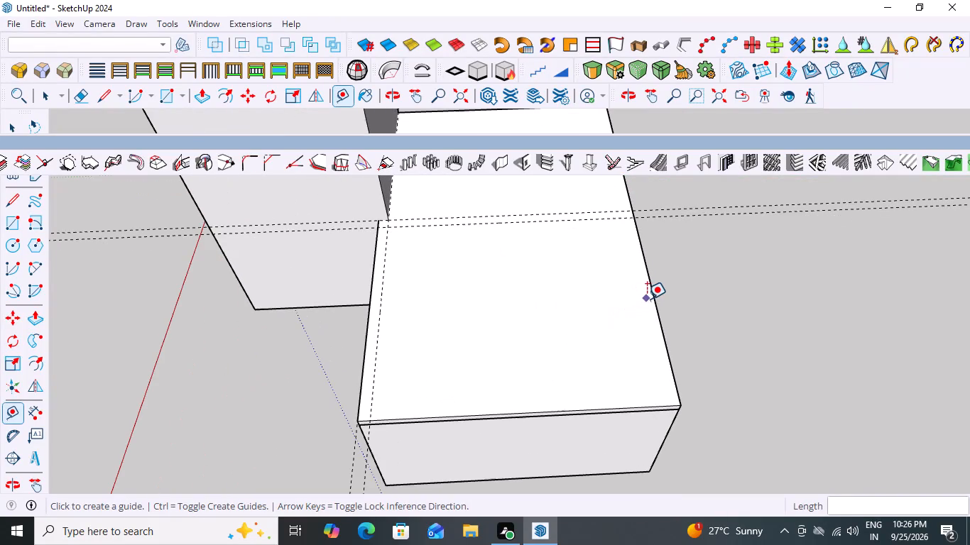
click(376, 321)
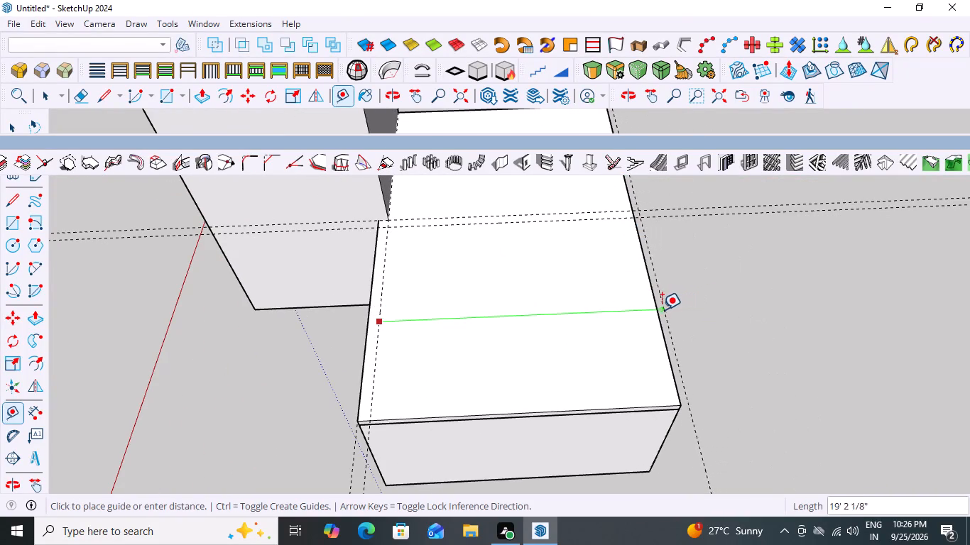
click(653, 308)
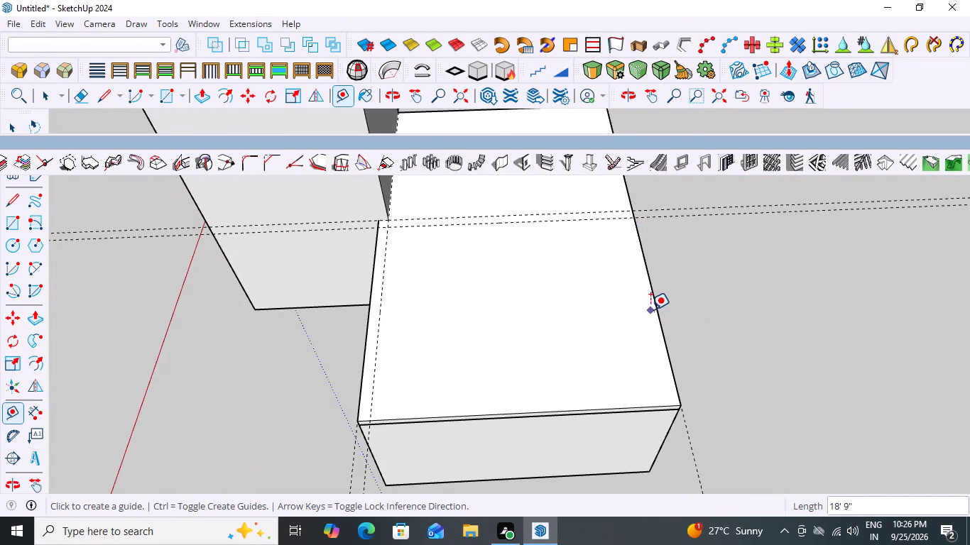
Add a guide 9" inward from the low roof's far long edge.
click(653, 307)
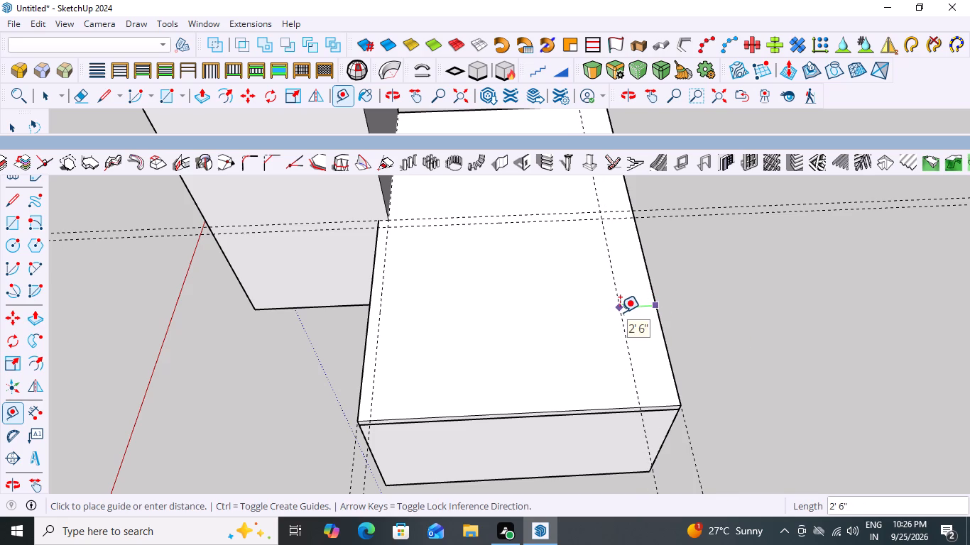
key(9)
key(shift+quotedbl)
key(Return)
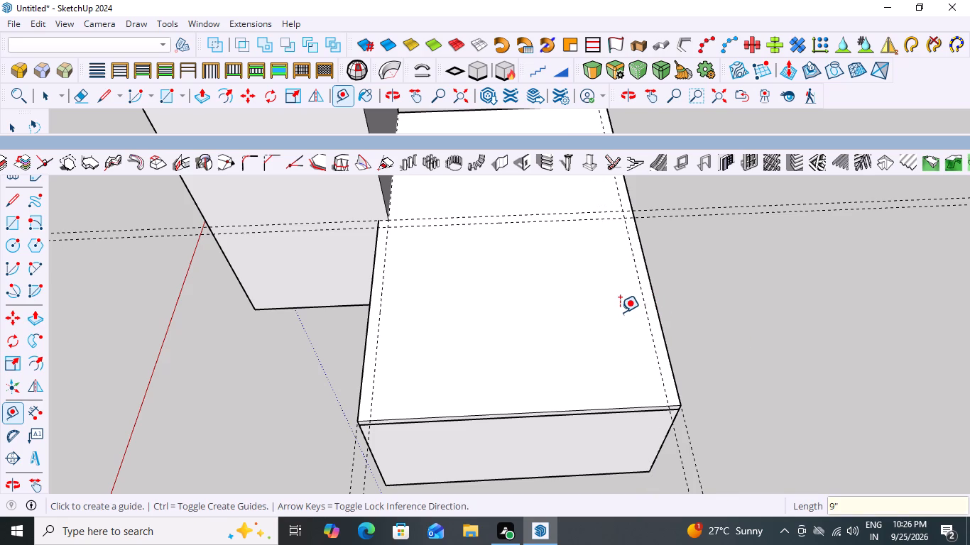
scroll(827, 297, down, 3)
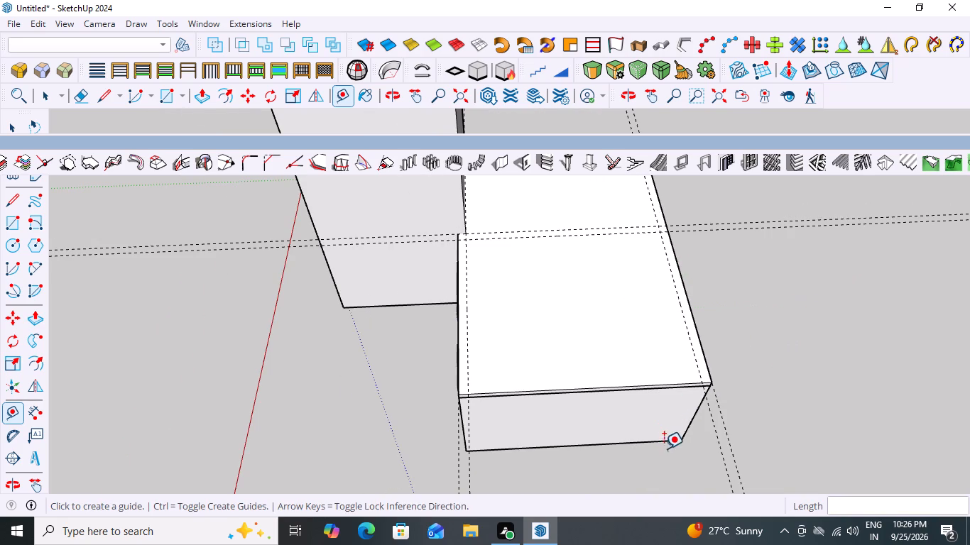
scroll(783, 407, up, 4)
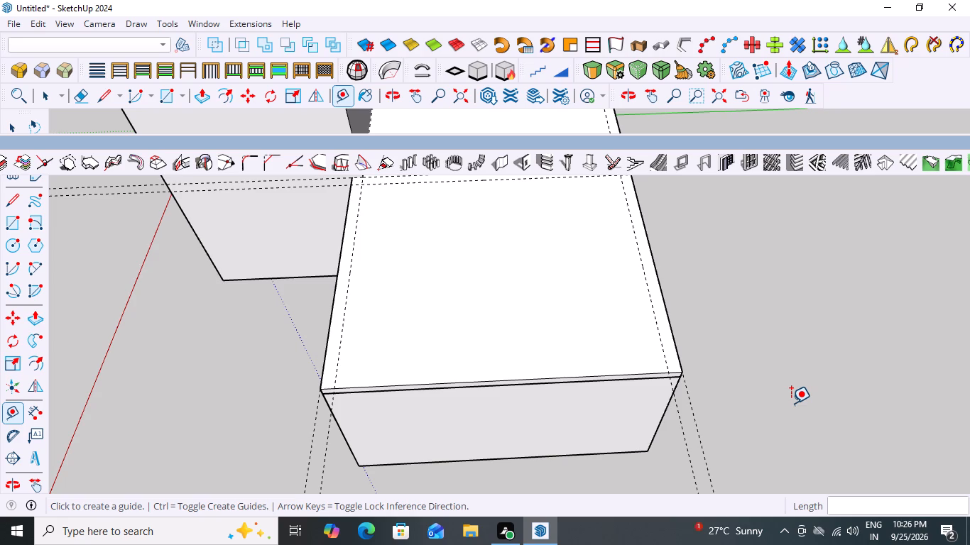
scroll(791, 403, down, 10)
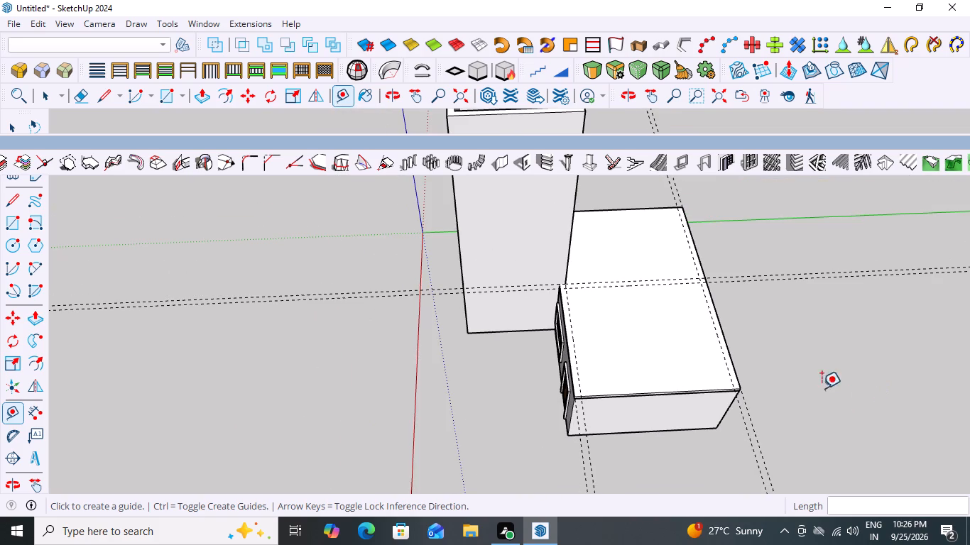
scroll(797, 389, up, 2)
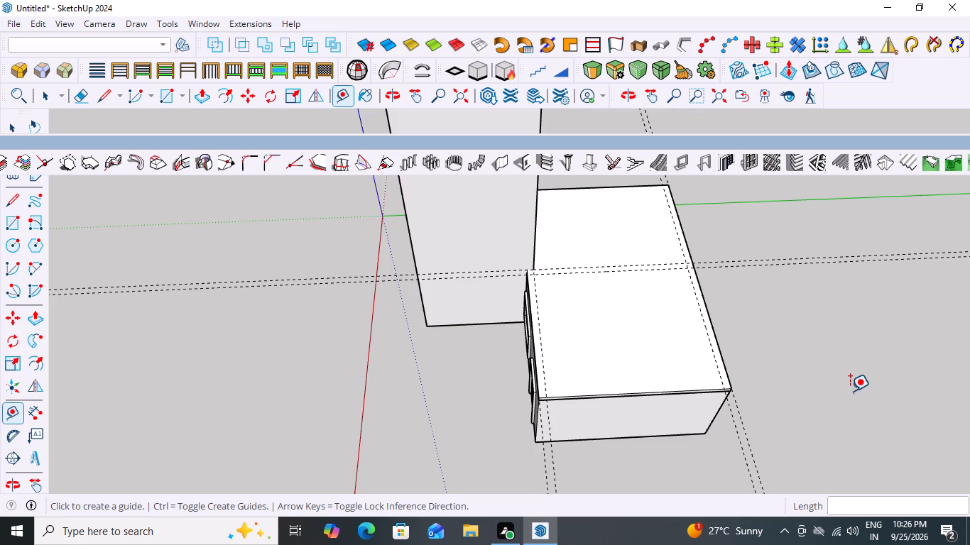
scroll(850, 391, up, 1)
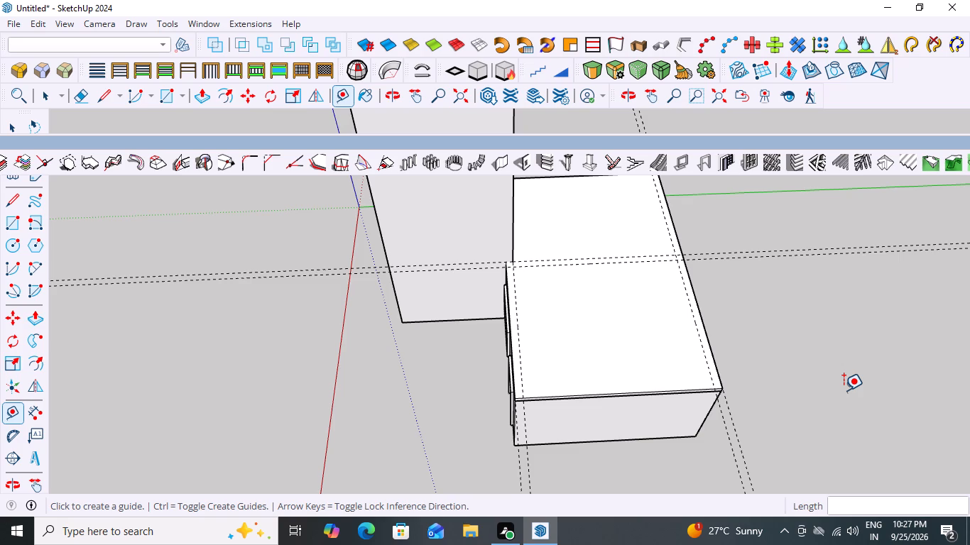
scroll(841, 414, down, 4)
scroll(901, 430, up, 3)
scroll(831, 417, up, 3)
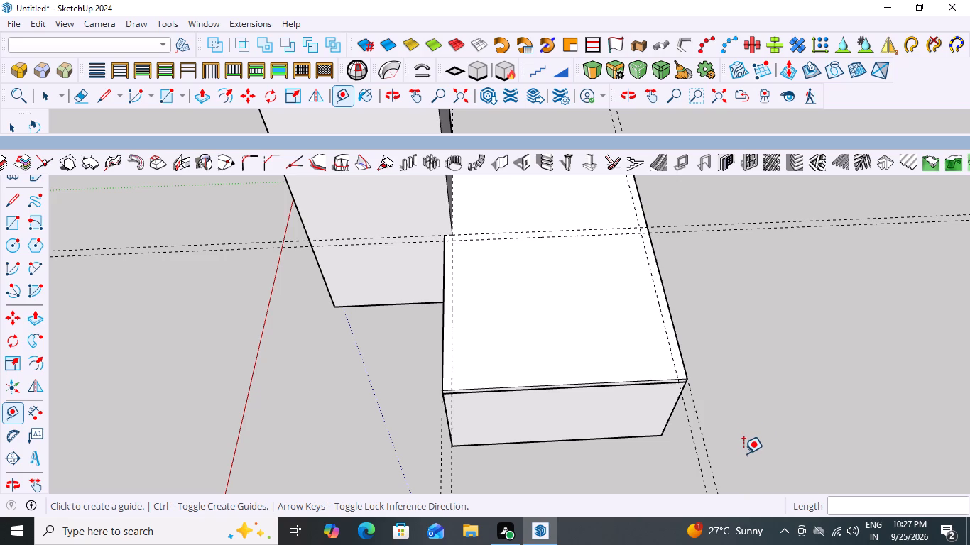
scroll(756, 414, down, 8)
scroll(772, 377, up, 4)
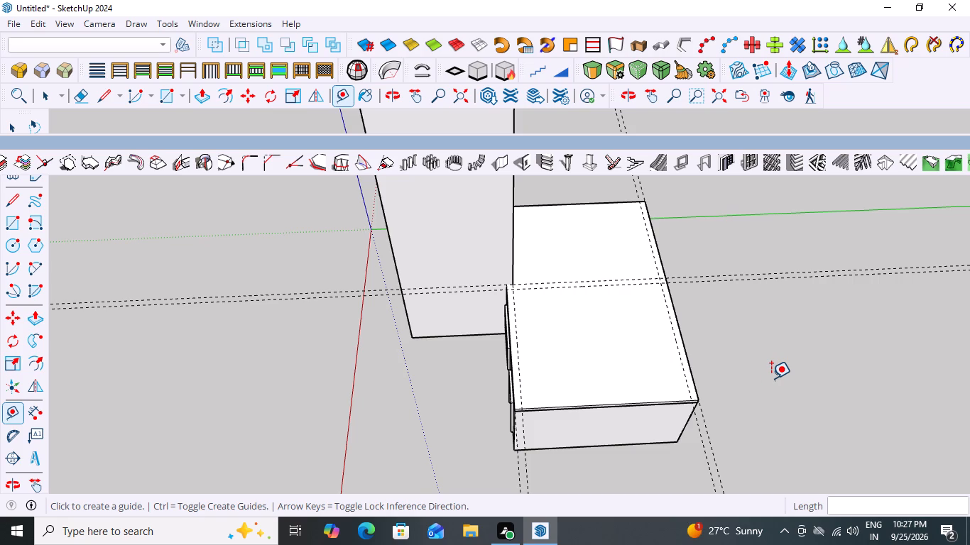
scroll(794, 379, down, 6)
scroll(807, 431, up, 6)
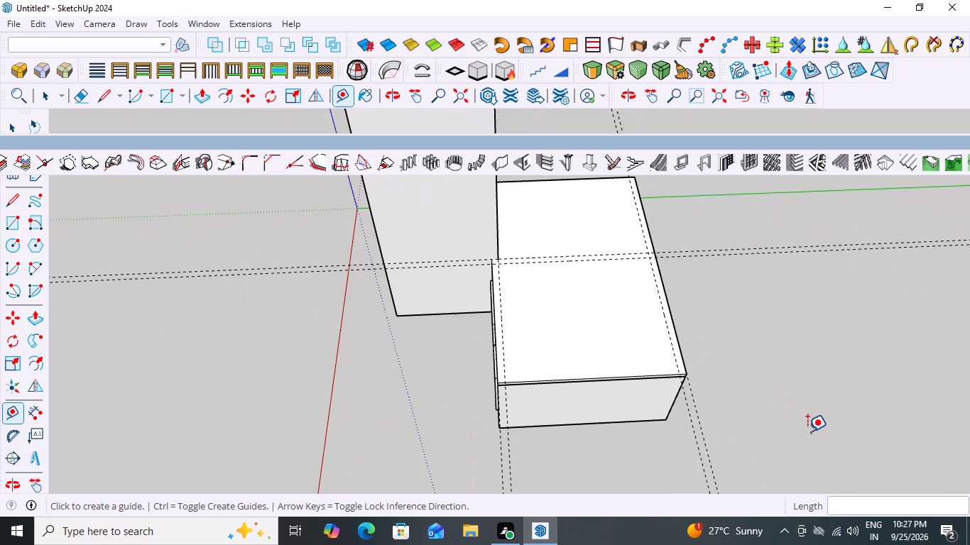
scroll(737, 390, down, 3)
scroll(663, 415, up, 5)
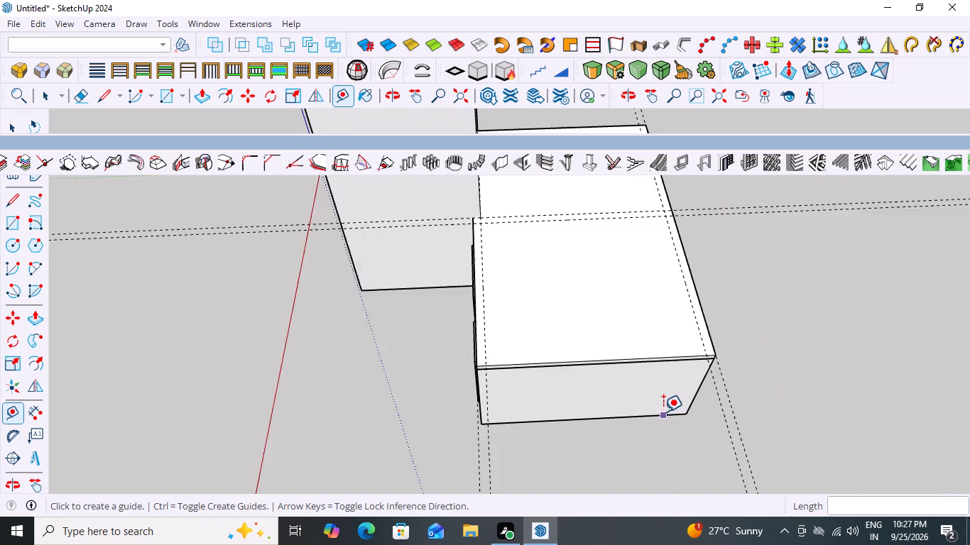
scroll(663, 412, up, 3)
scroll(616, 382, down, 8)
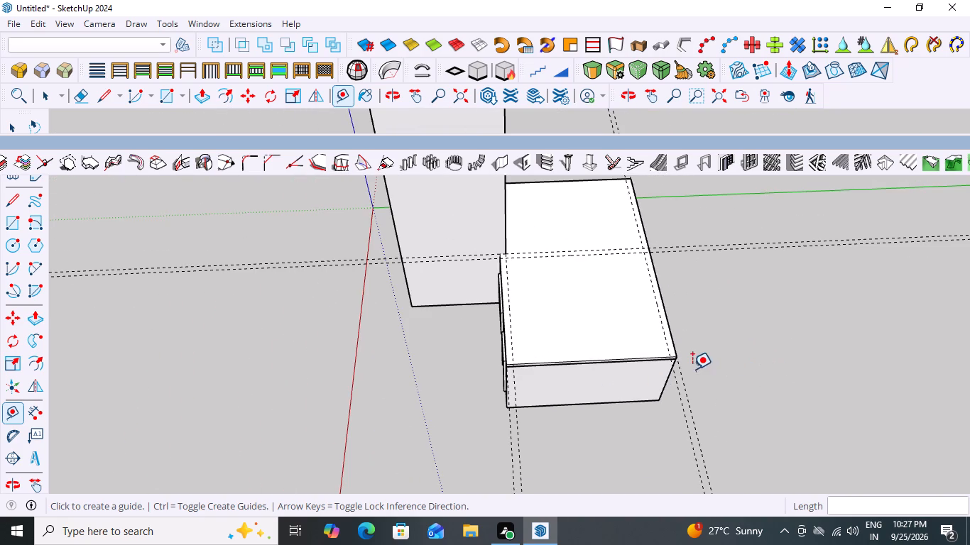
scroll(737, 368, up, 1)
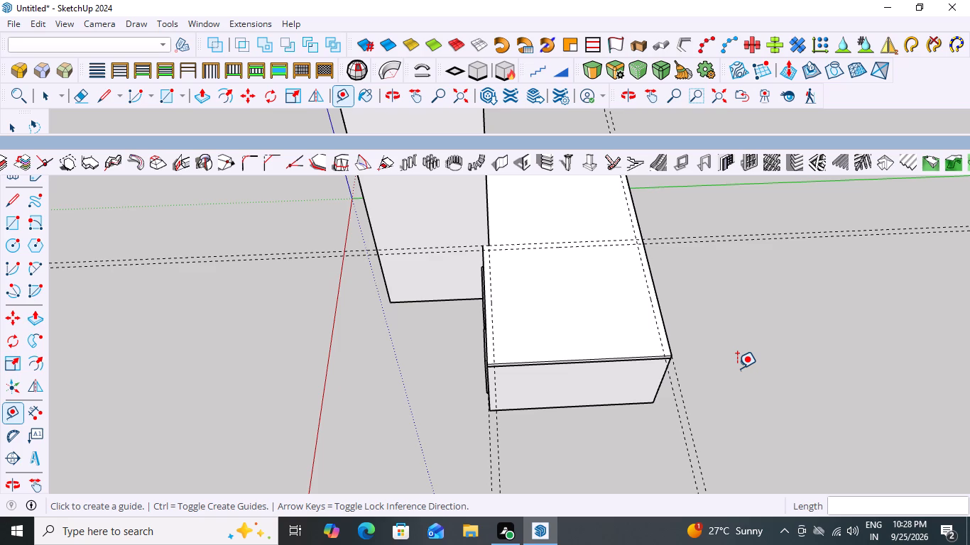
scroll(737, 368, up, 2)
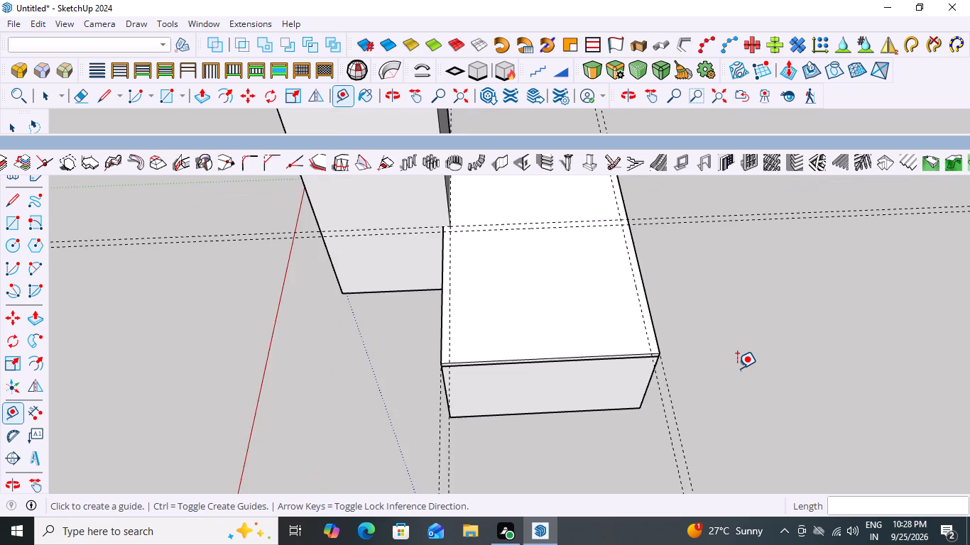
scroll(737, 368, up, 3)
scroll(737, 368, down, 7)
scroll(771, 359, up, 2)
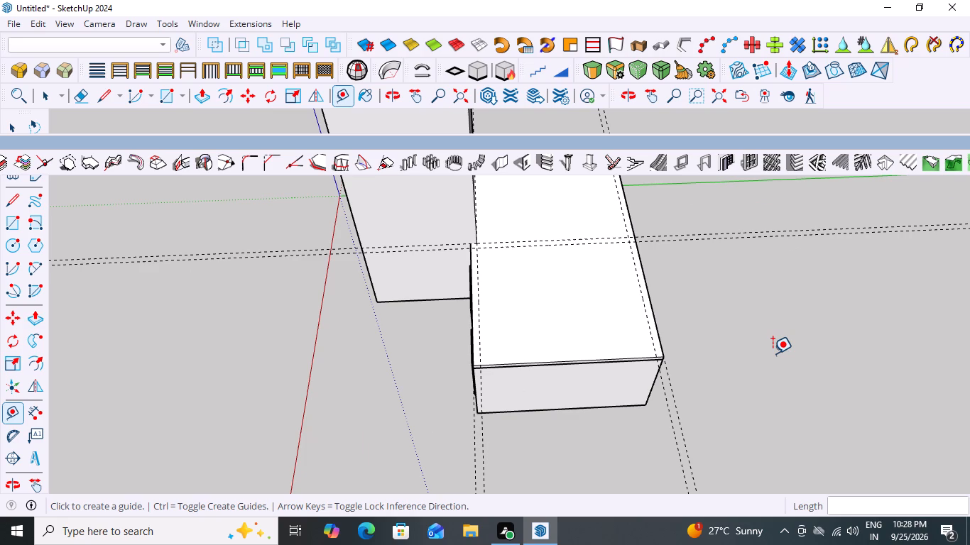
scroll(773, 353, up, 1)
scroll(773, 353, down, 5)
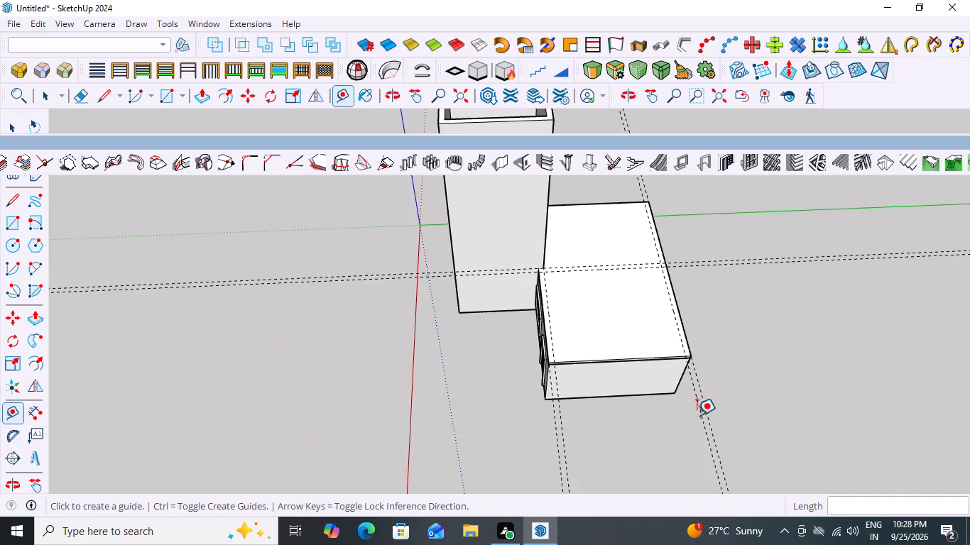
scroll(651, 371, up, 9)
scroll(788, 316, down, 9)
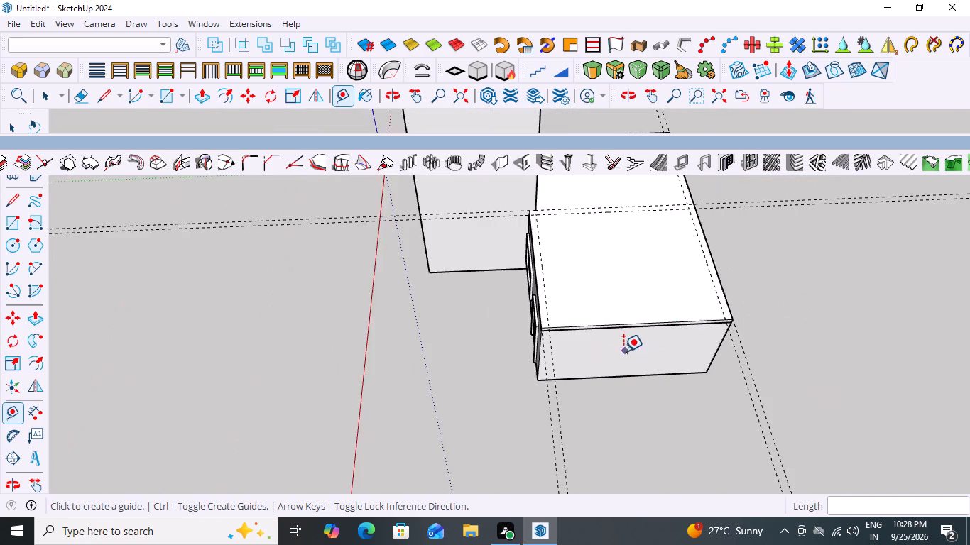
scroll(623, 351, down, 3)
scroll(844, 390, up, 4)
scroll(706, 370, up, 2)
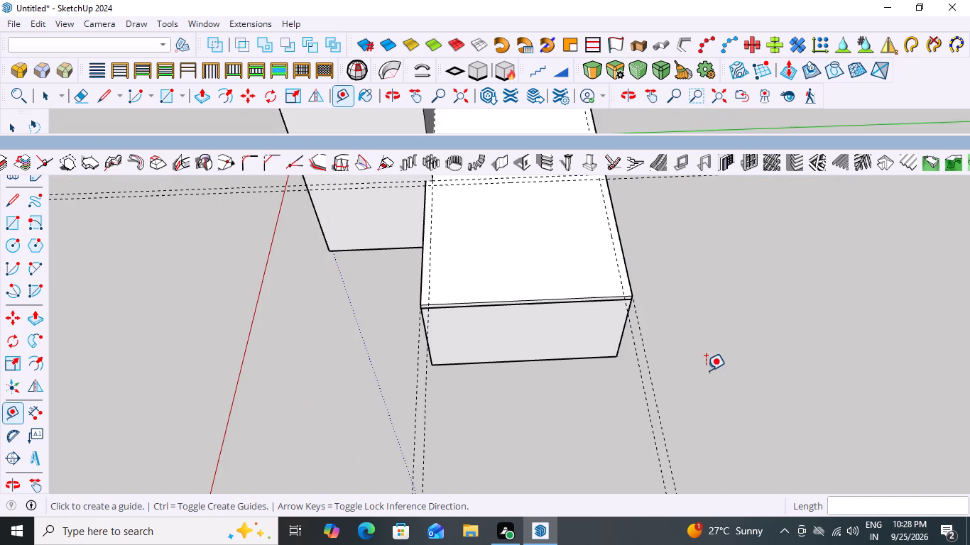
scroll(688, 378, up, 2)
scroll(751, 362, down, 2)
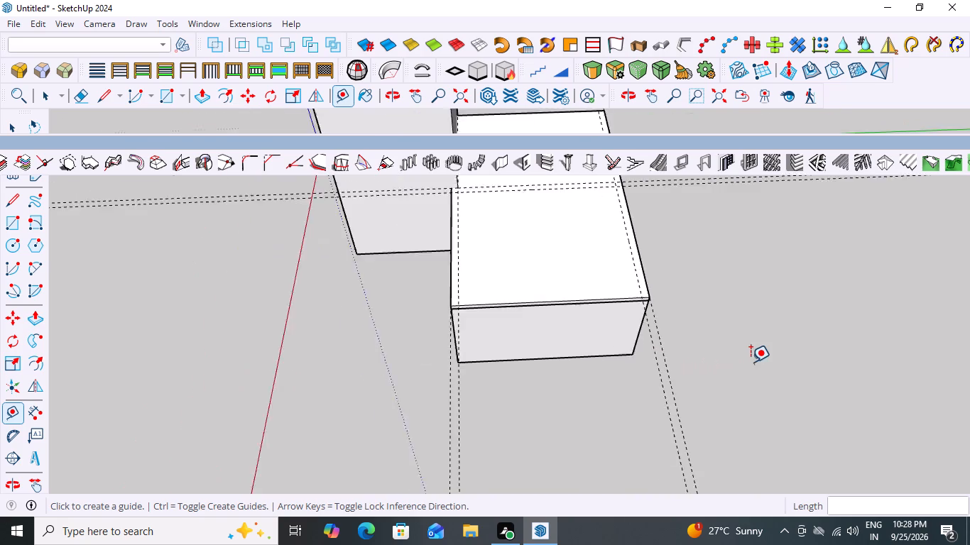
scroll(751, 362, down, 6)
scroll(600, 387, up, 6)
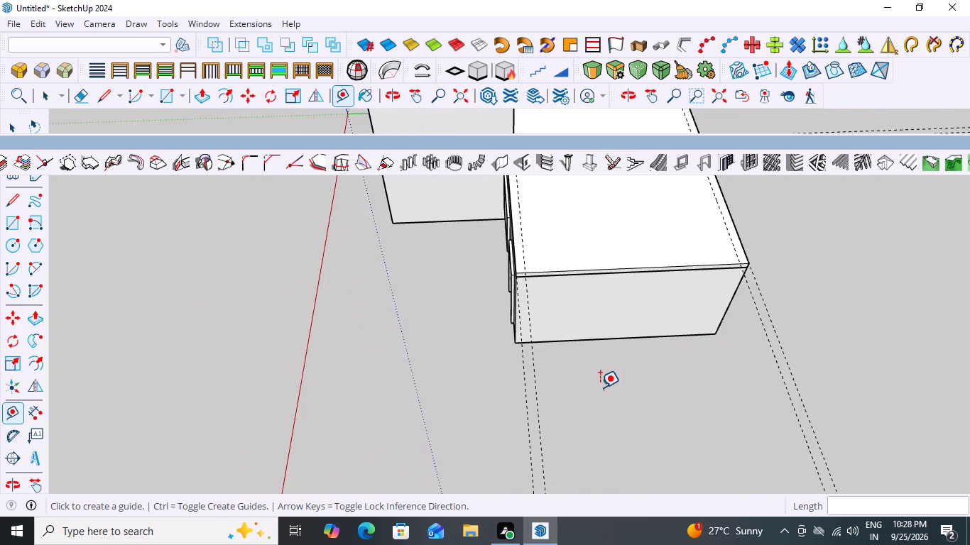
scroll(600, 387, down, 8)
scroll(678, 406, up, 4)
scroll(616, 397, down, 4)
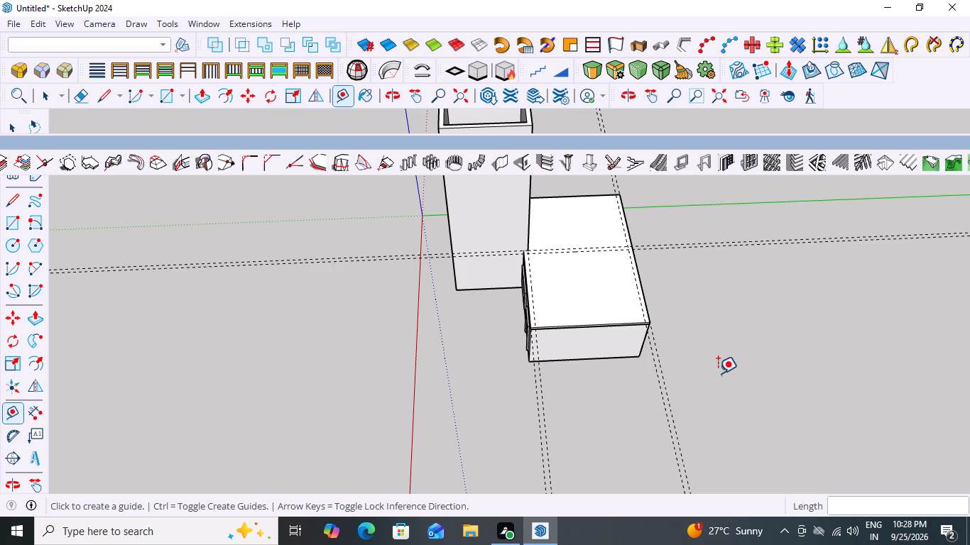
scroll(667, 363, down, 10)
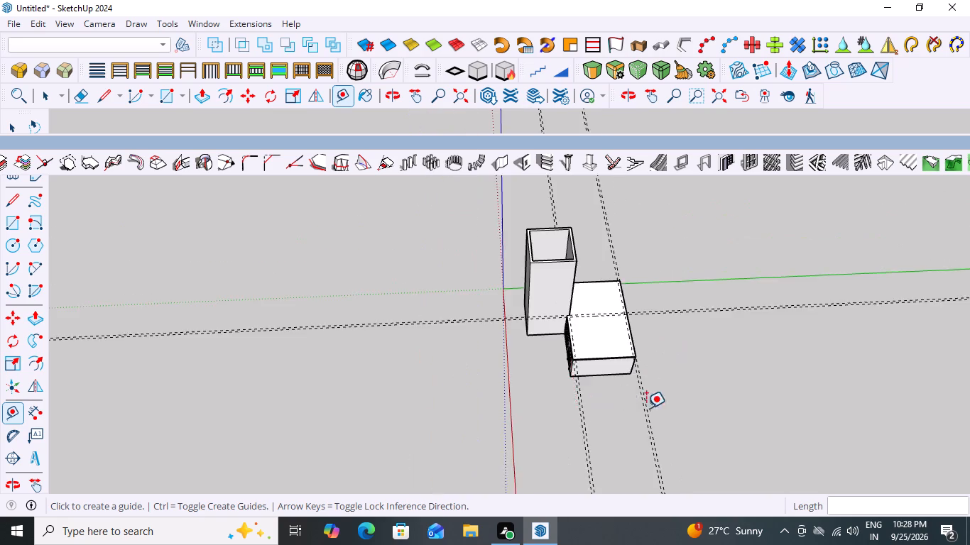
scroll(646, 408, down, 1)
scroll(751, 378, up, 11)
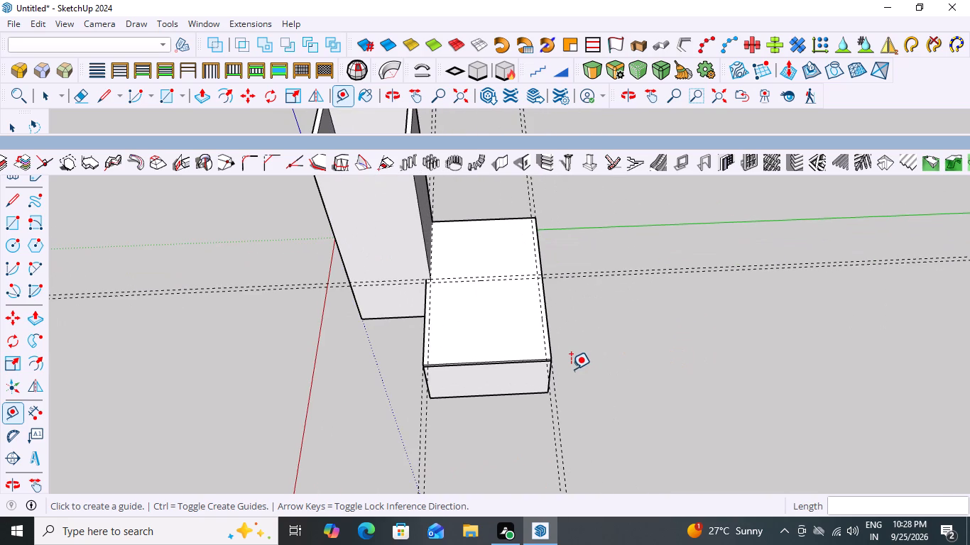
Examine the low building's roof, its end wall and the existing guides from several angles.
middle_drag(702, 378, 594, 382)
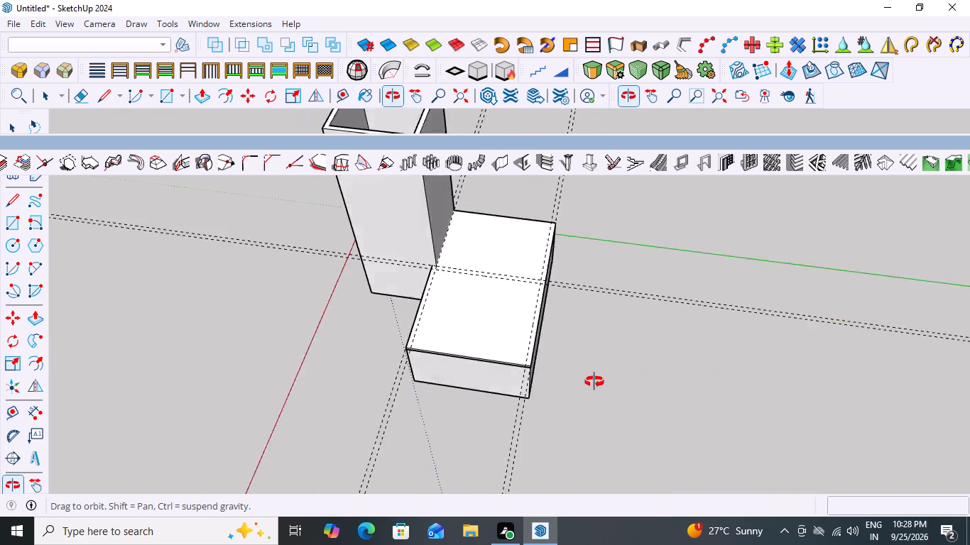
middle_drag(594, 382, 597, 310)
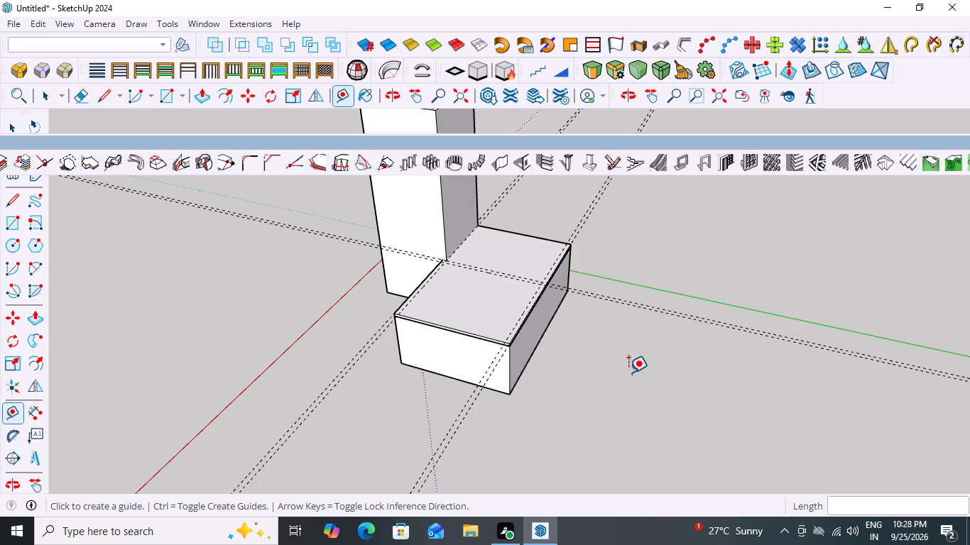
key(space)
scroll(765, 338, down, 8)
middle_drag(629, 358, 658, 351)
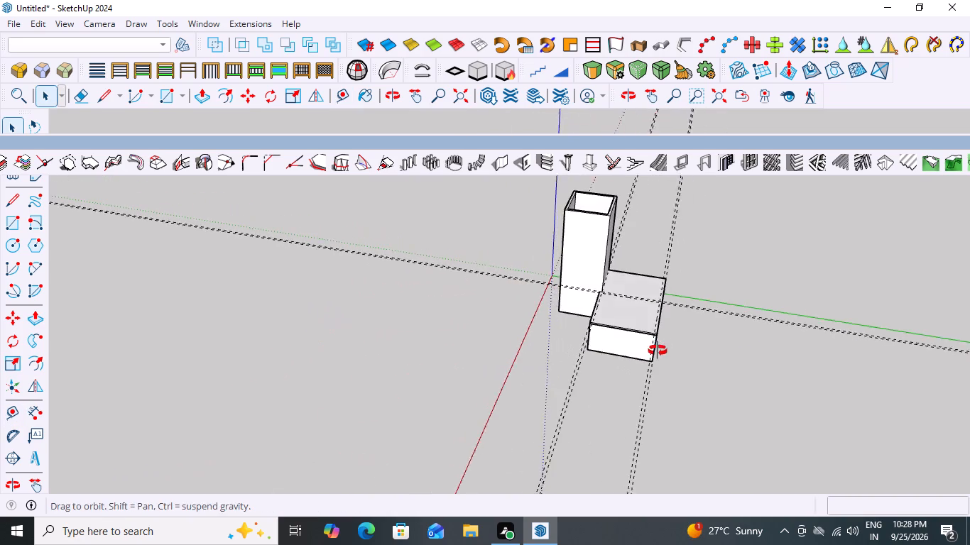
middle_drag(658, 351, 658, 350)
scroll(628, 341, up, 9)
scroll(579, 318, down, 2)
middle_drag(609, 339, 503, 351)
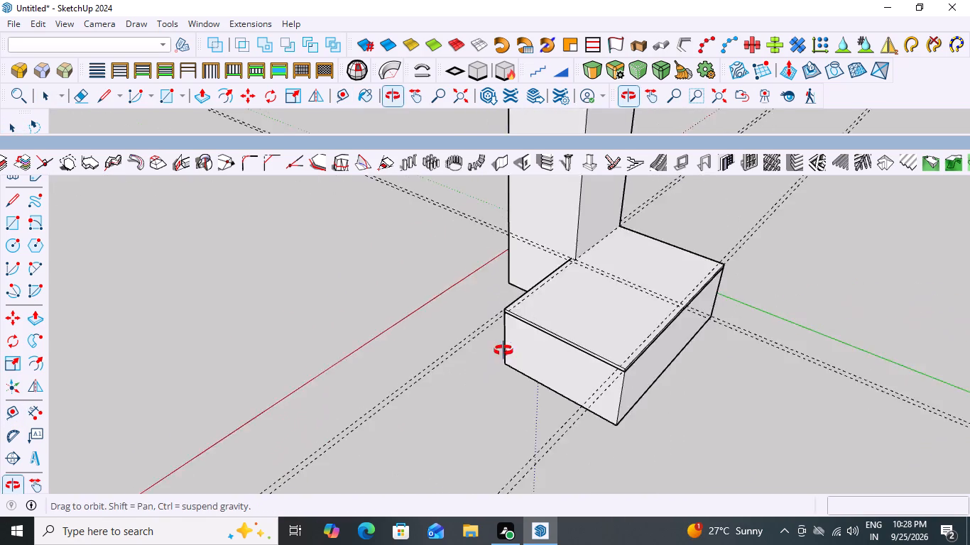
middle_drag(503, 351, 503, 351)
scroll(503, 351, down, 1)
scroll(542, 378, up, 5)
scroll(546, 375, down, 2)
scroll(550, 373, up, 3)
scroll(550, 334, down, 12)
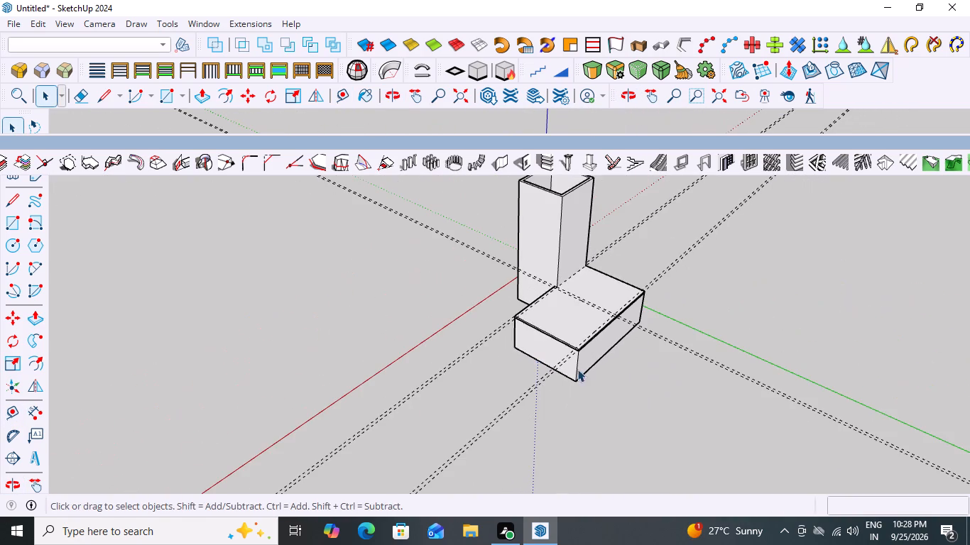
scroll(490, 344, up, 9)
scroll(473, 327, down, 9)
scroll(562, 387, up, 8)
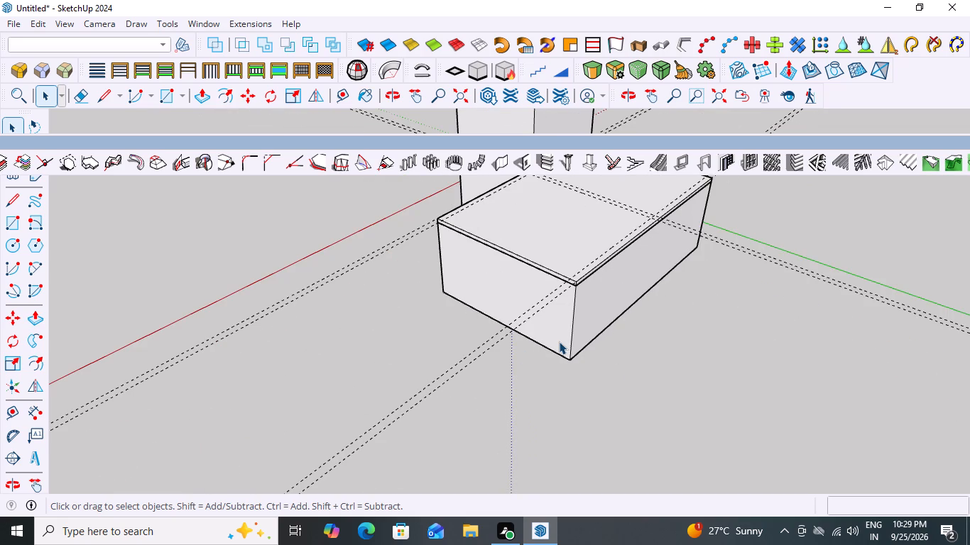
scroll(513, 265, up, 3)
scroll(604, 292, down, 9)
scroll(564, 244, up, 4)
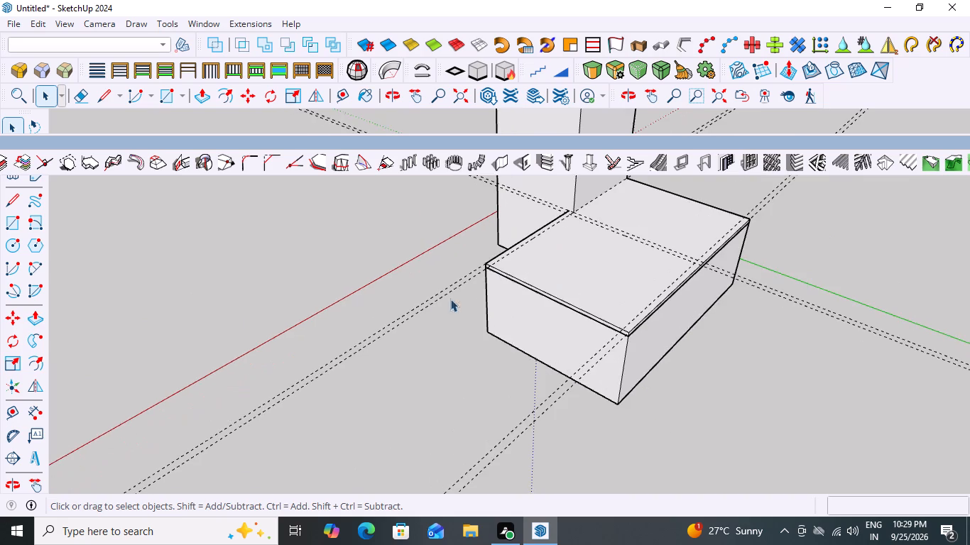
middle_drag(440, 300, 566, 316)
scroll(587, 316, down, 7)
scroll(616, 363, up, 3)
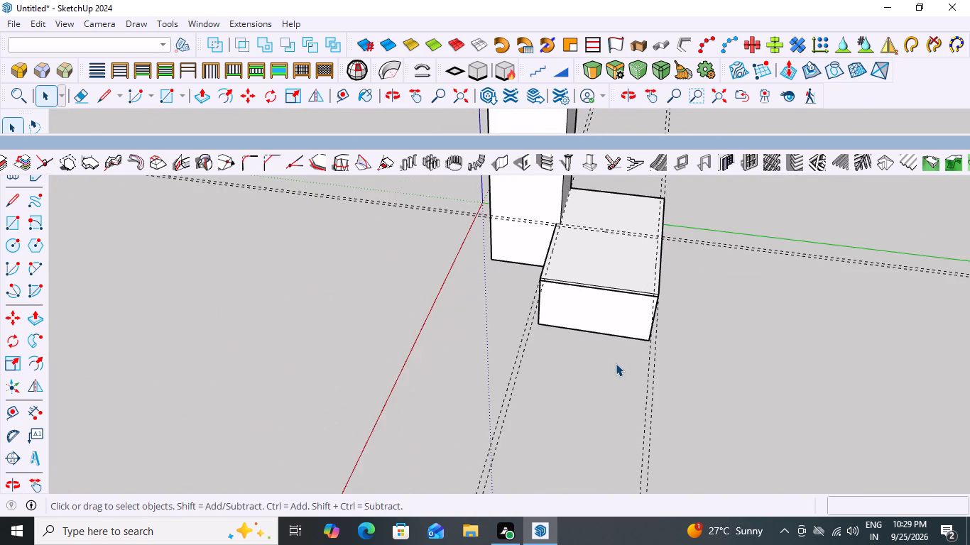
scroll(616, 363, up, 3)
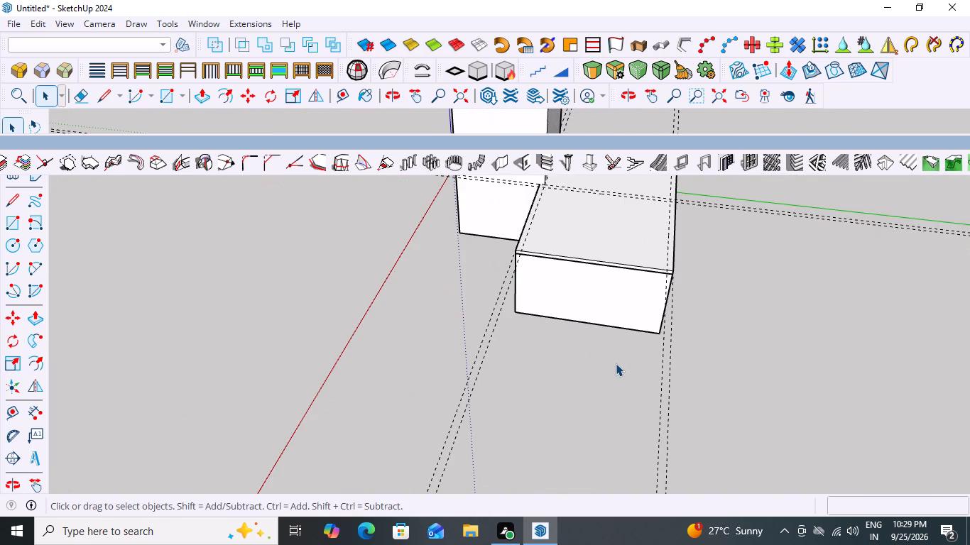
scroll(639, 252, up, 2)
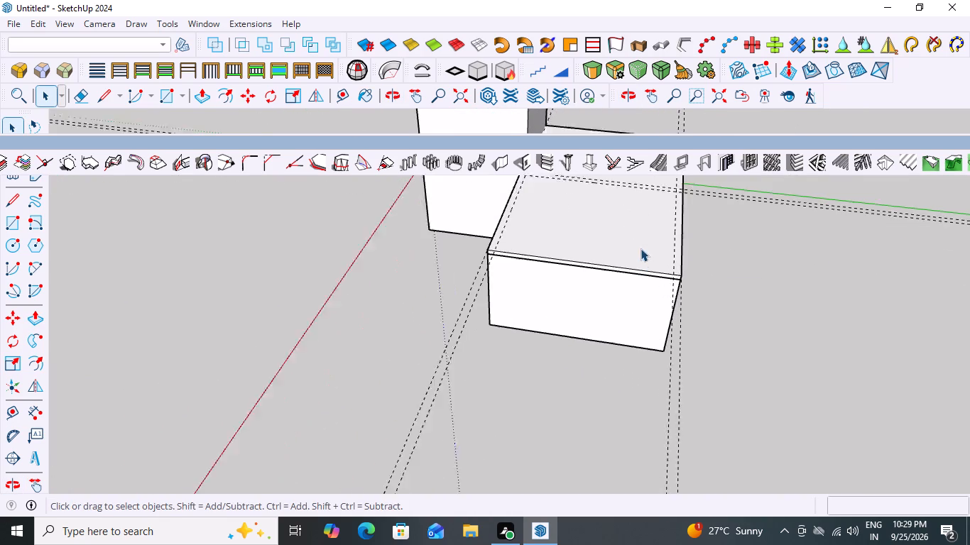
scroll(641, 248, up, 1)
scroll(619, 350, down, 3)
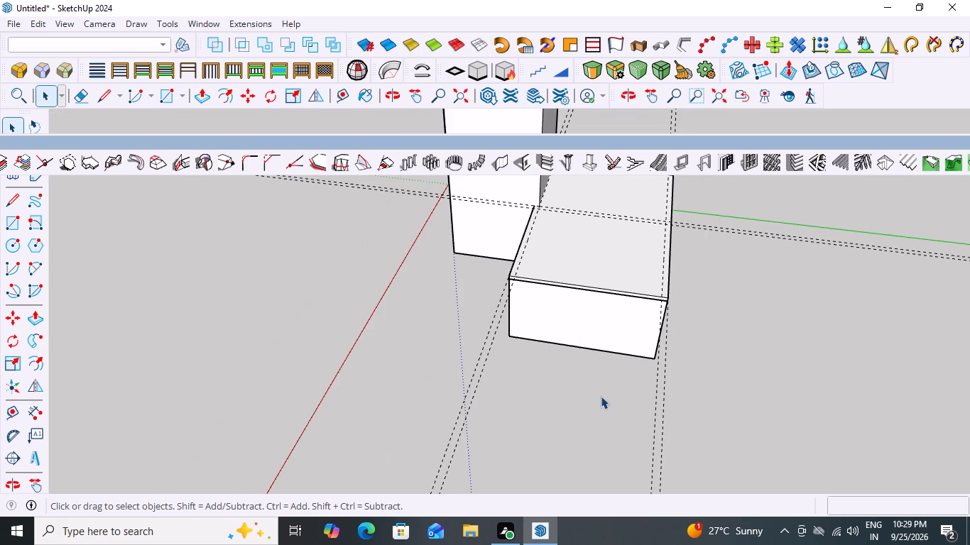
scroll(602, 263, down, 6)
scroll(565, 219, up, 2)
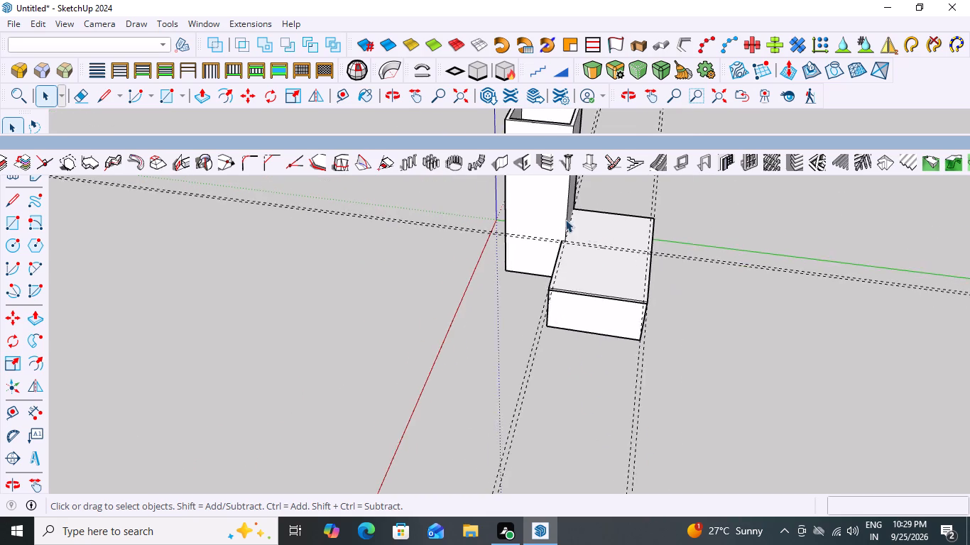
scroll(565, 219, up, 3)
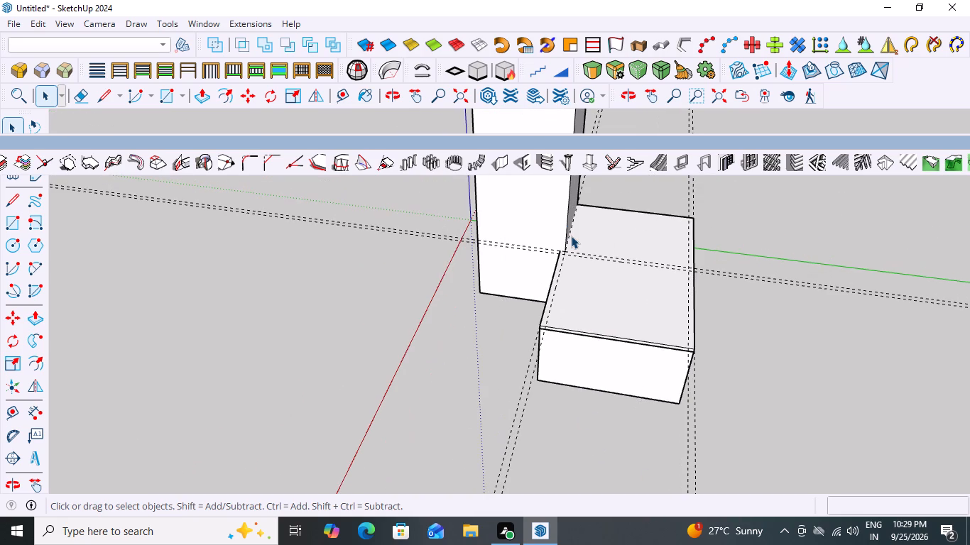
scroll(614, 272, down, 8)
middle_drag(571, 319, 682, 405)
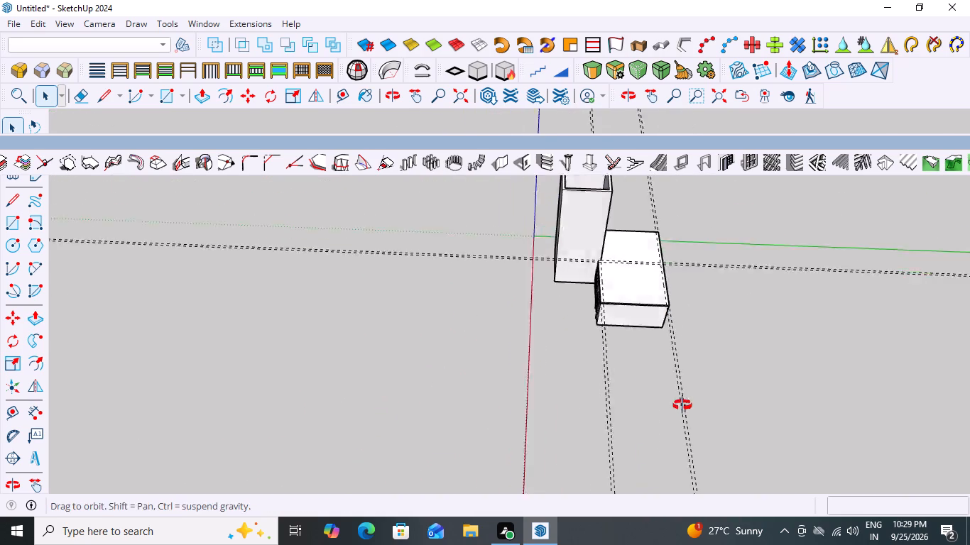
middle_drag(682, 405, 710, 415)
scroll(637, 210, up, 7)
scroll(636, 280, up, 4)
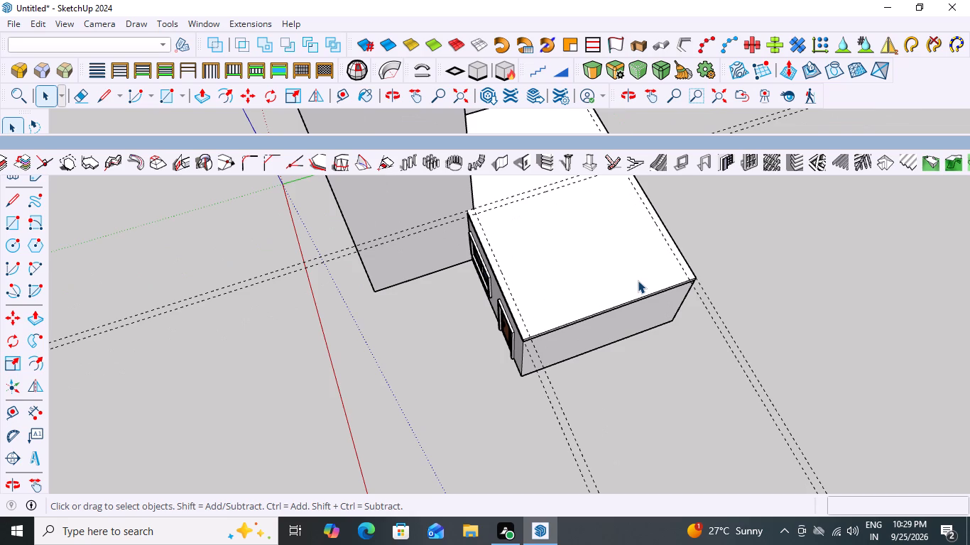
scroll(678, 295, up, 4)
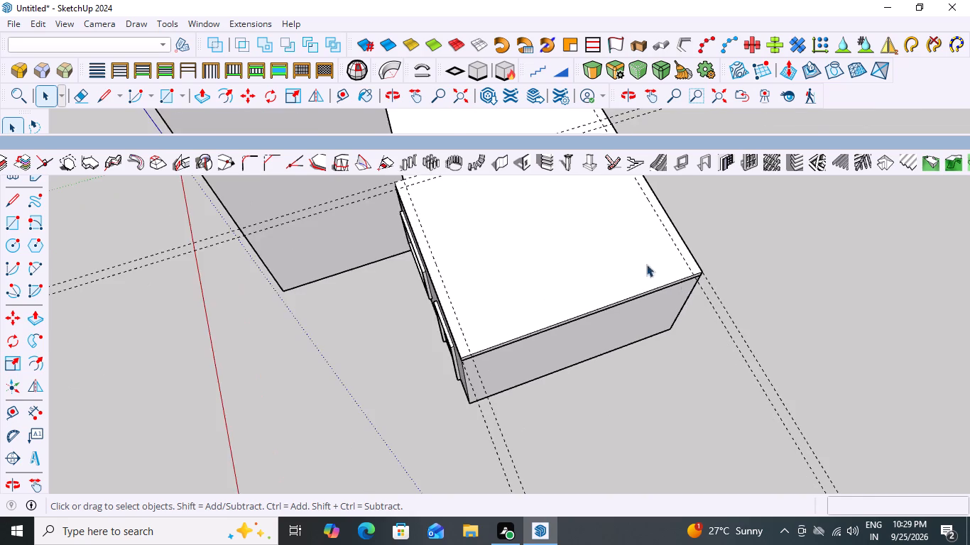
scroll(646, 264, up, 2)
scroll(648, 285, down, 8)
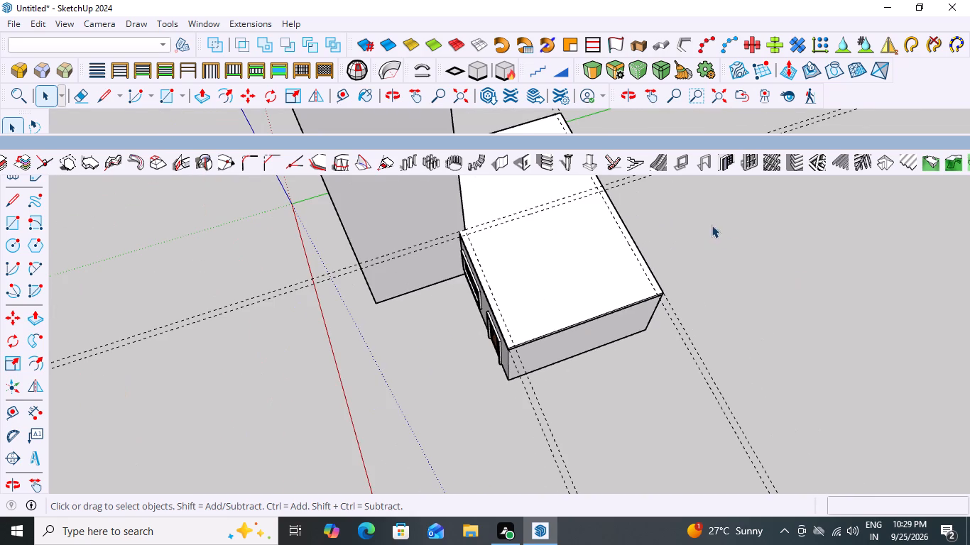
scroll(712, 351, down, 7)
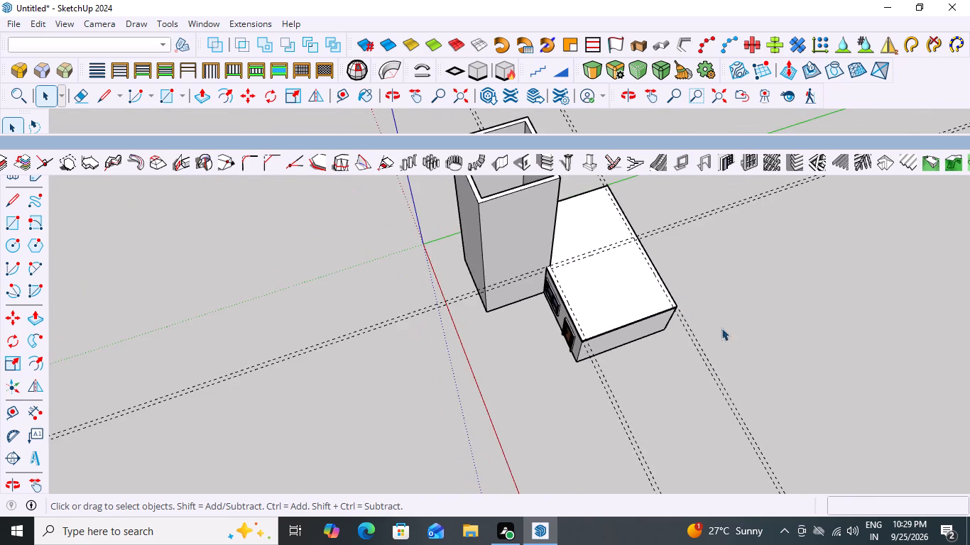
middle_drag(758, 333, 702, 268)
scroll(617, 326, up, 11)
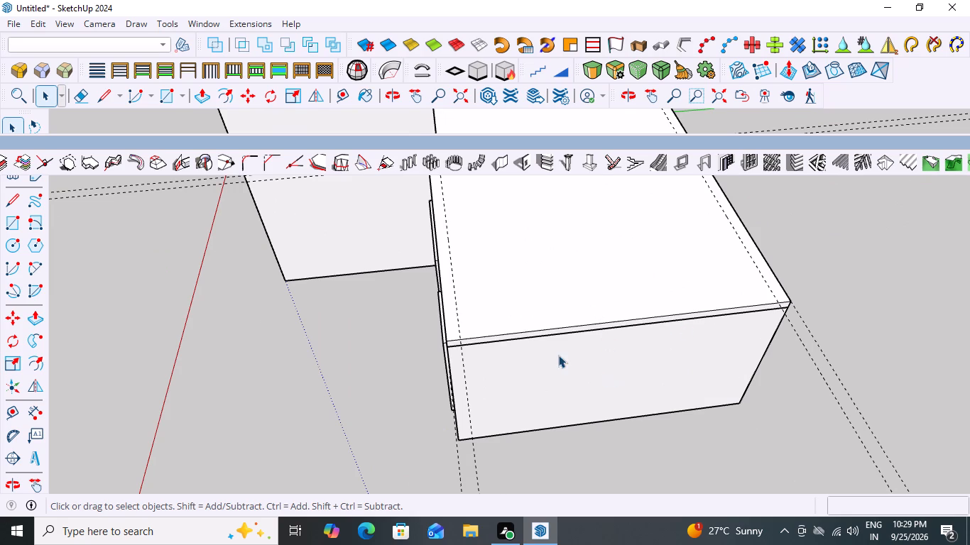
scroll(558, 355, down, 2)
scroll(761, 317, down, 8)
middle_drag(847, 326, 719, 321)
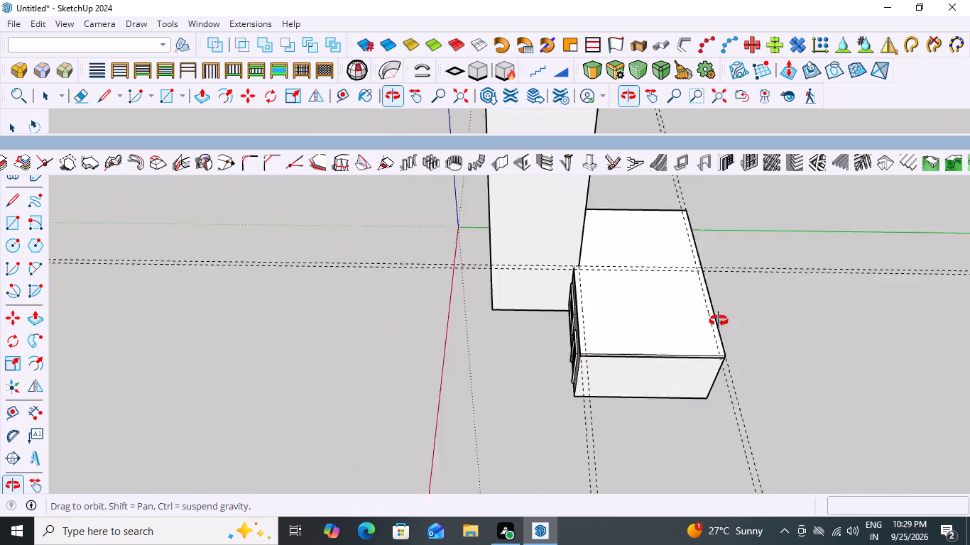
middle_drag(719, 321, 734, 278)
scroll(497, 393, up, 6)
scroll(567, 409, down, 5)
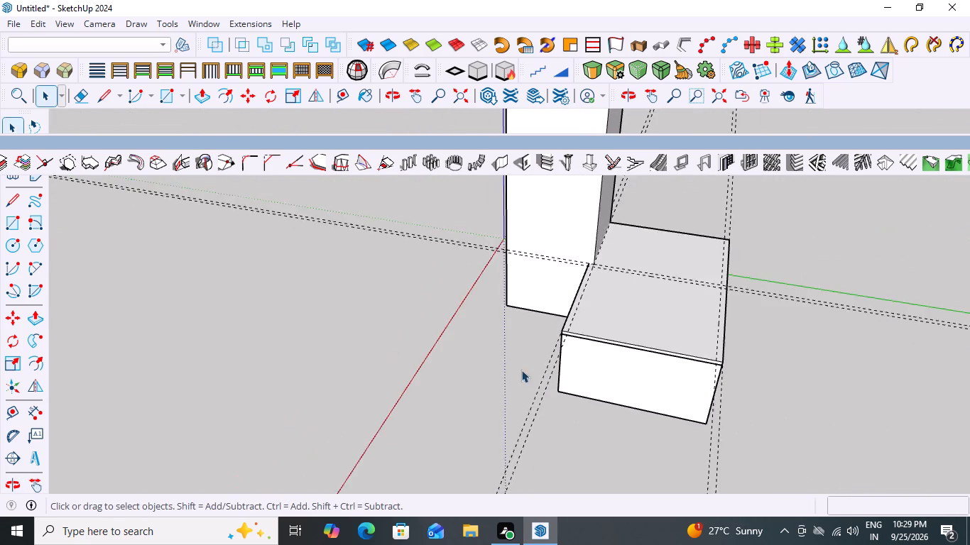
Place a guide directly along the low roof's short end edge farthest from the tower.
scroll(521, 370, down, 4)
middle_drag(638, 430, 698, 417)
scroll(667, 338, up, 7)
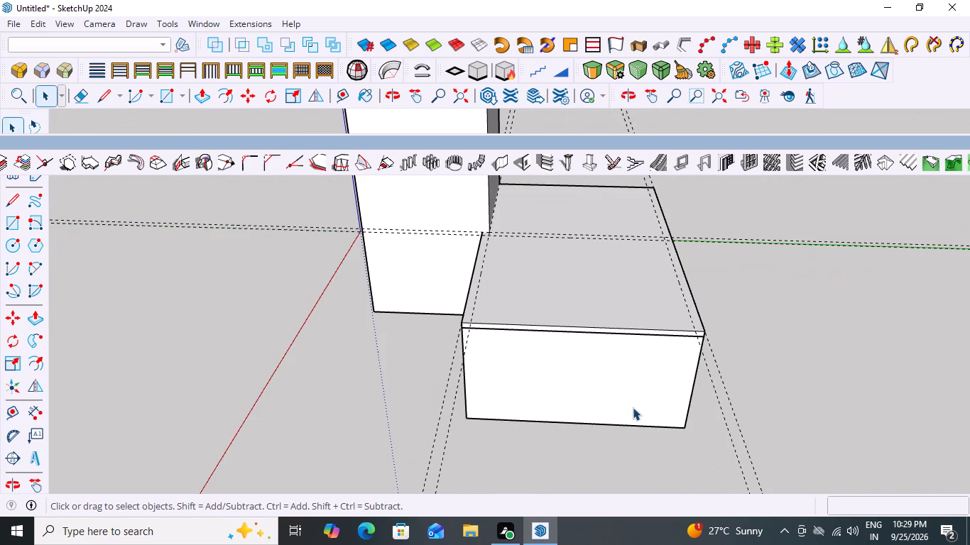
key(t)
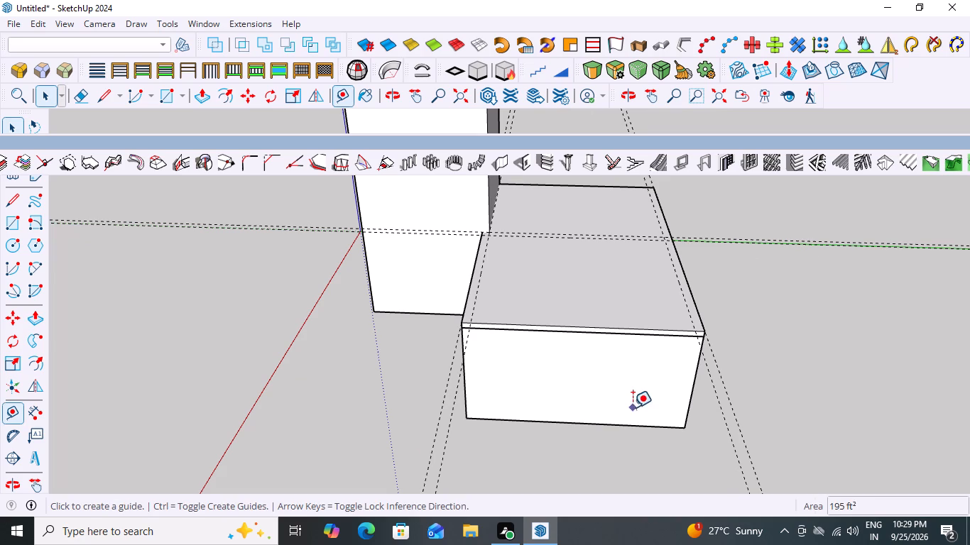
scroll(634, 328, up, 6)
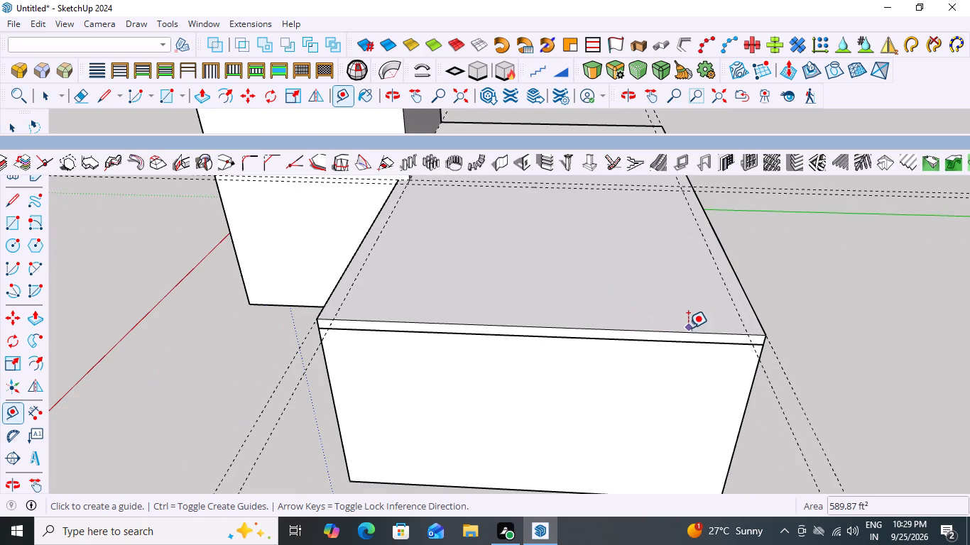
click(684, 330)
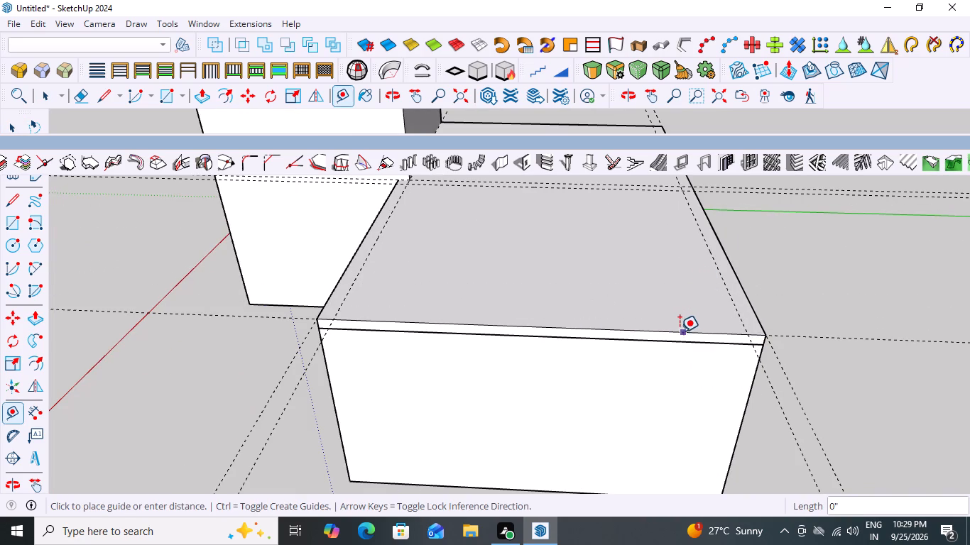
click(677, 332)
Add a guide 9" inward from the low roof's short end edge farthest from the tower.
click(672, 332)
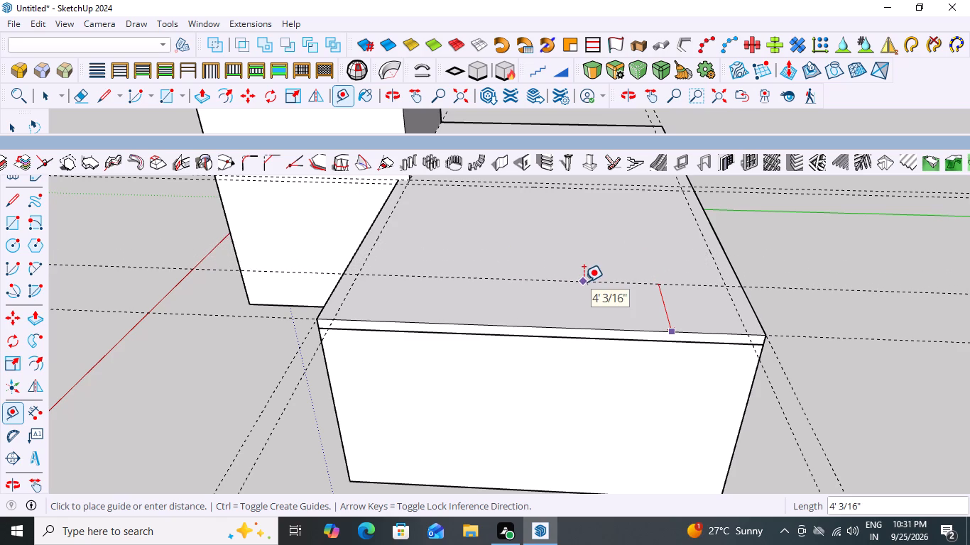
scroll(633, 319, down, 3)
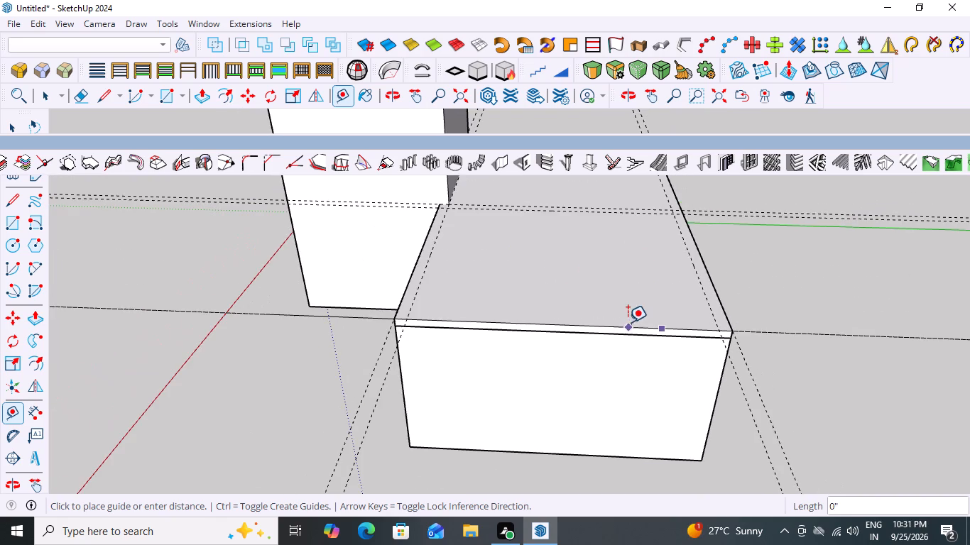
scroll(618, 337, up, 3)
scroll(605, 344, down, 4)
scroll(535, 362, down, 2)
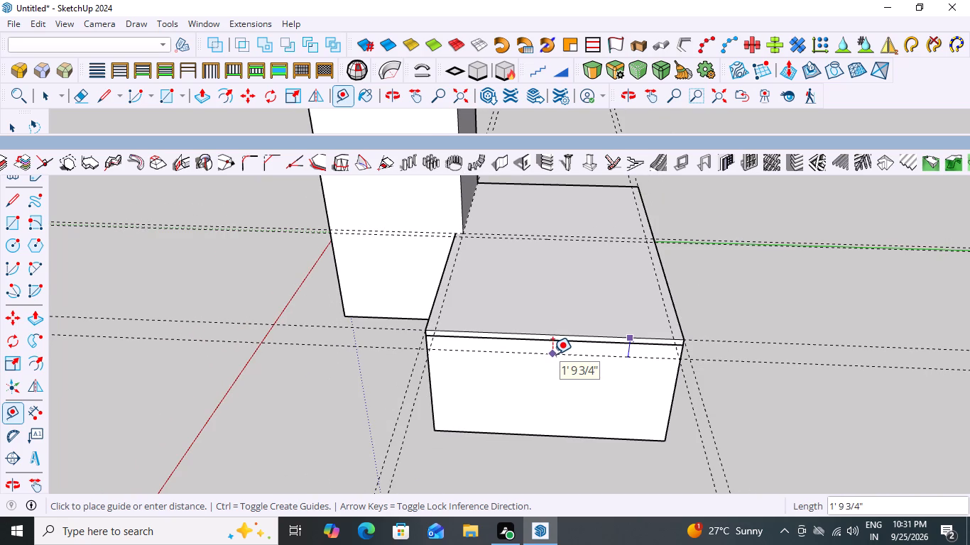
scroll(589, 336, up, 6)
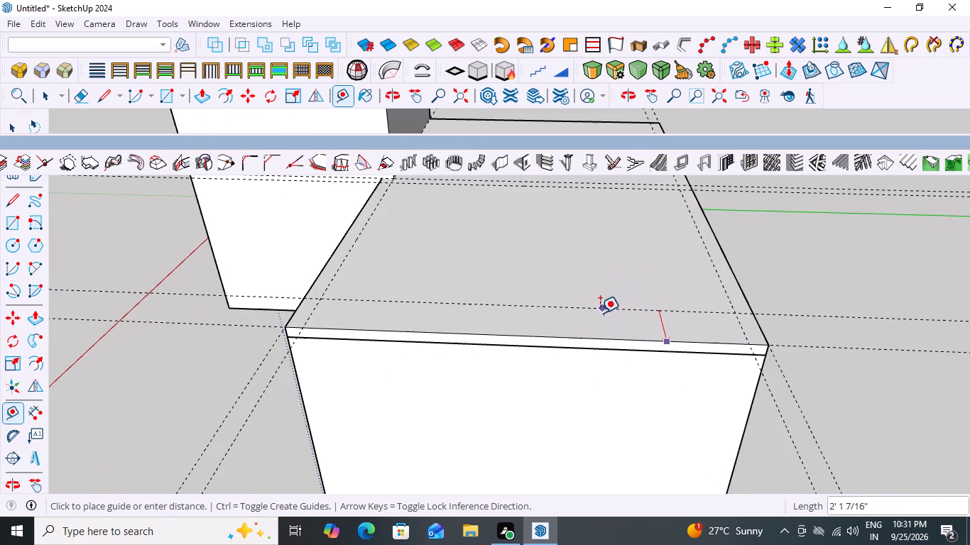
scroll(614, 302, down, 6)
scroll(529, 378, up, 4)
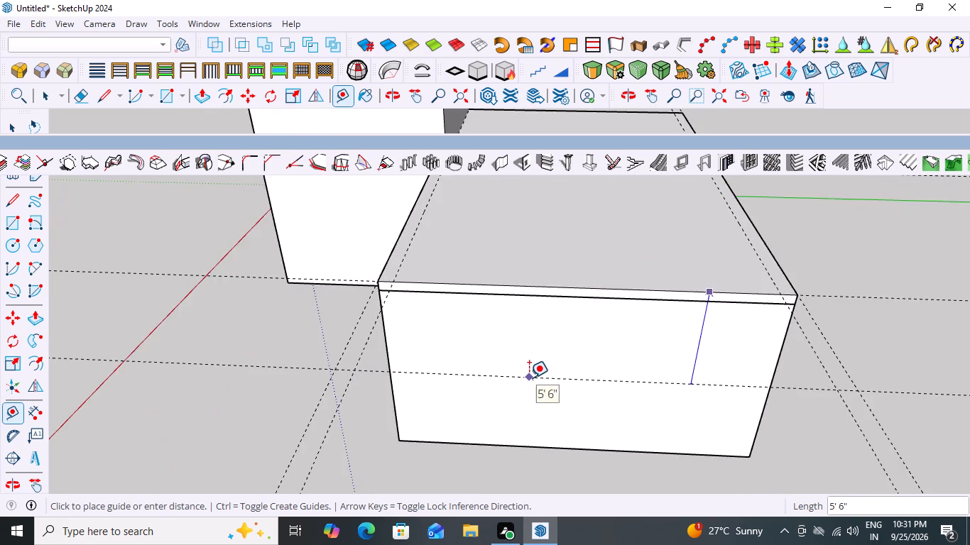
middle_drag(535, 417, 535, 424)
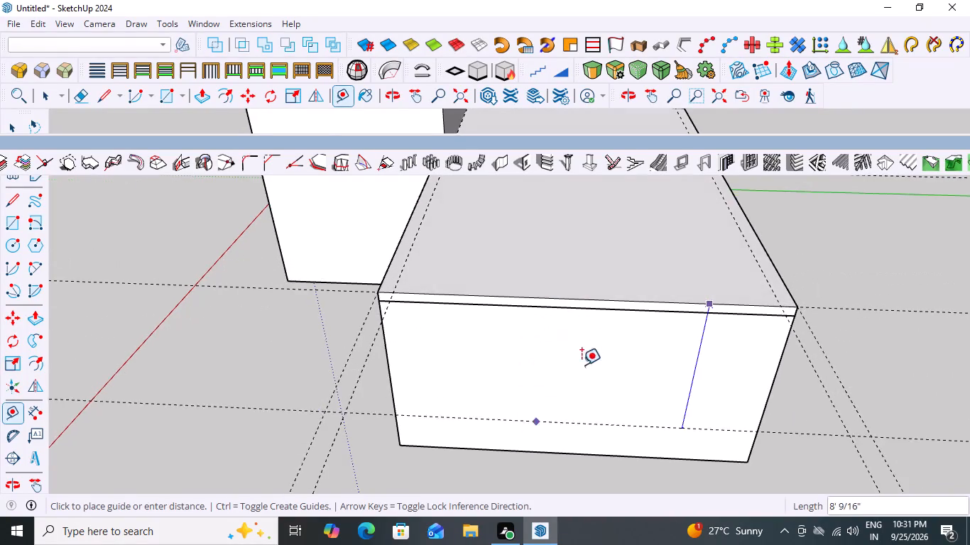
scroll(602, 334, down, 4)
scroll(637, 291, up, 2)
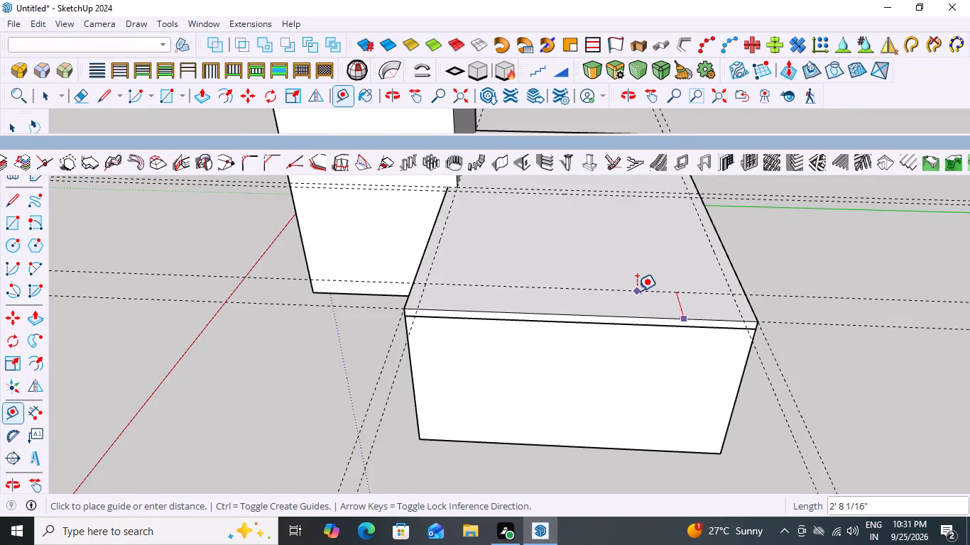
scroll(637, 291, down, 6)
middle_drag(733, 264, 710, 321)
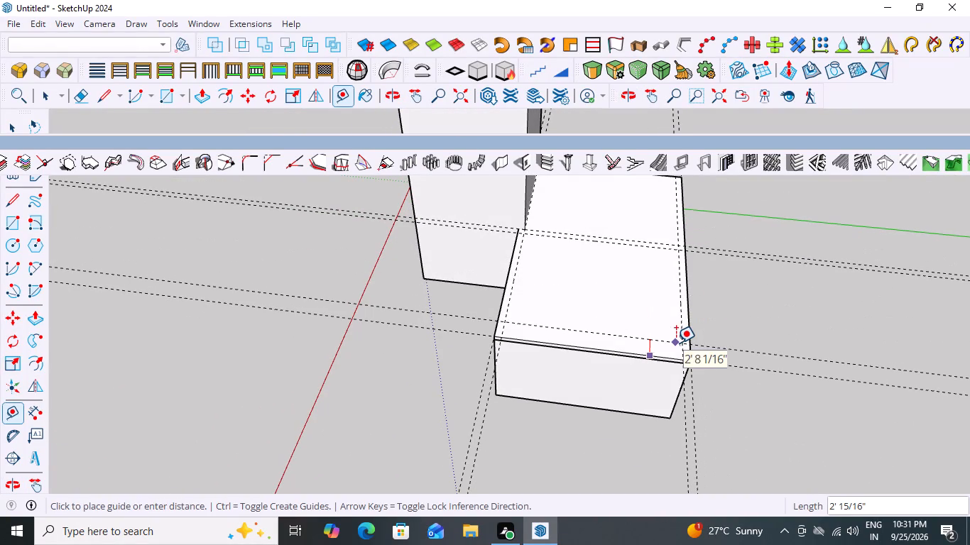
scroll(602, 426, up, 2)
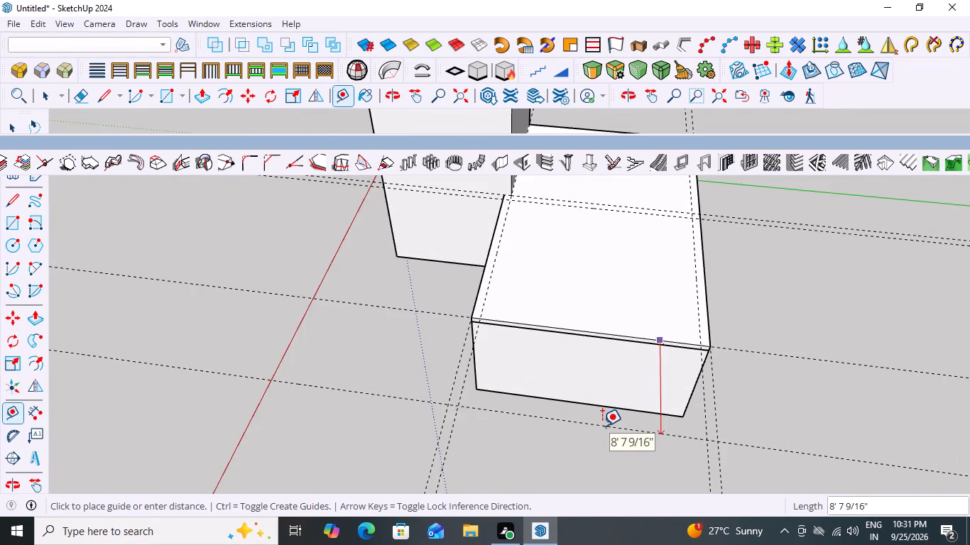
scroll(602, 426, up, 3)
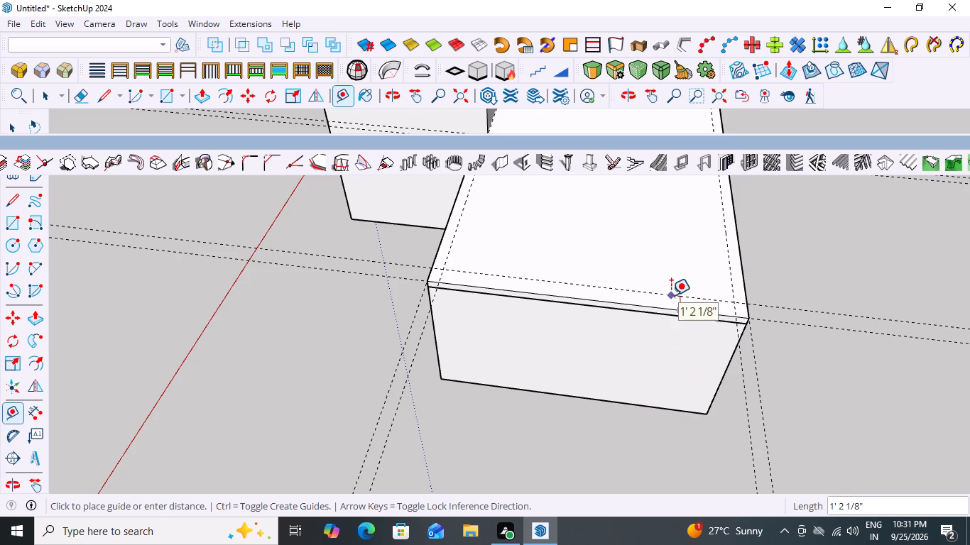
key(9)
key(shift+quotedbl)
key(Return)
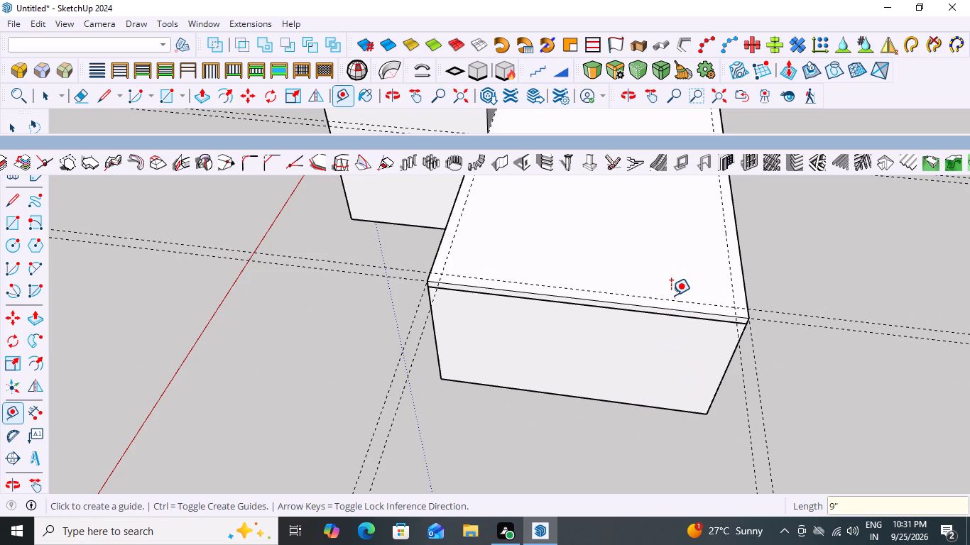
key(space)
Examine the guide layout across the low roof, around the tower and on the window-and-door side from several angles.
scroll(436, 361, down, 11)
middle_drag(521, 410, 687, 427)
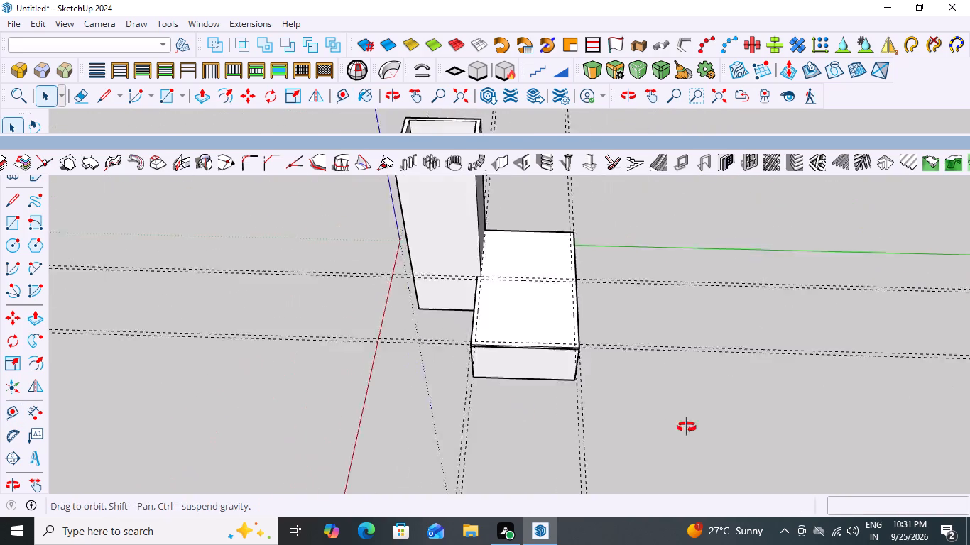
middle_drag(687, 427, 785, 403)
scroll(505, 266, up, 6)
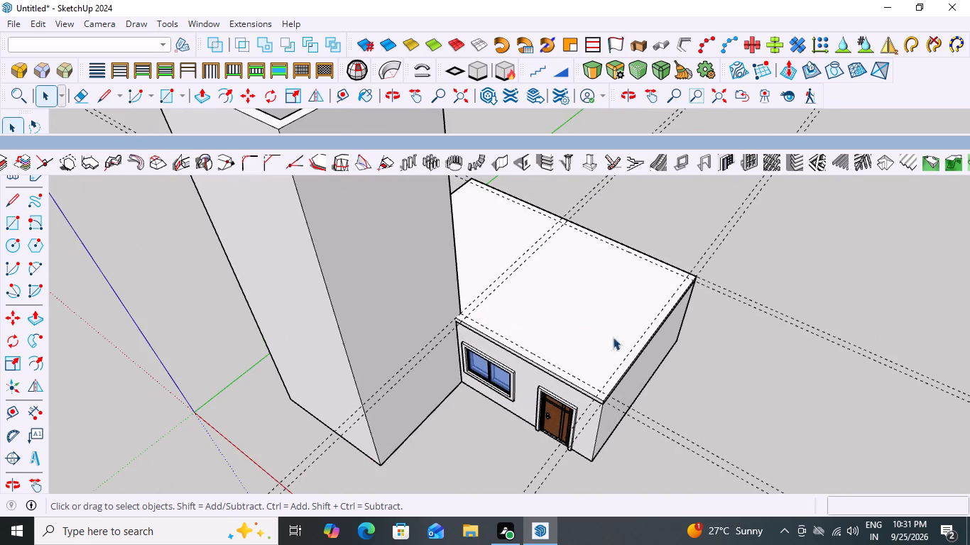
middle_drag(616, 338, 699, 329)
scroll(523, 249, down, 1)
middle_drag(546, 265, 609, 248)
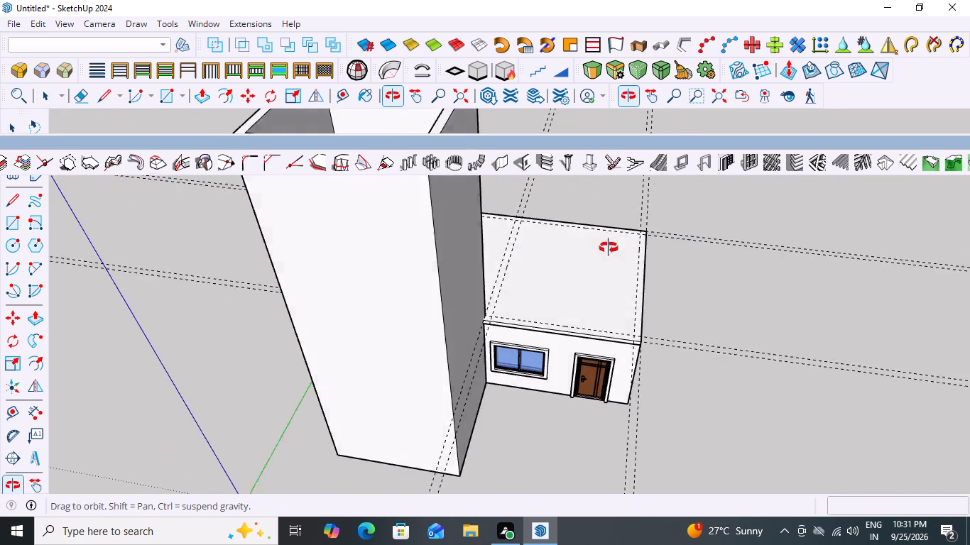
middle_drag(609, 248, 586, 217)
scroll(452, 229, up, 2)
scroll(521, 226, up, 1)
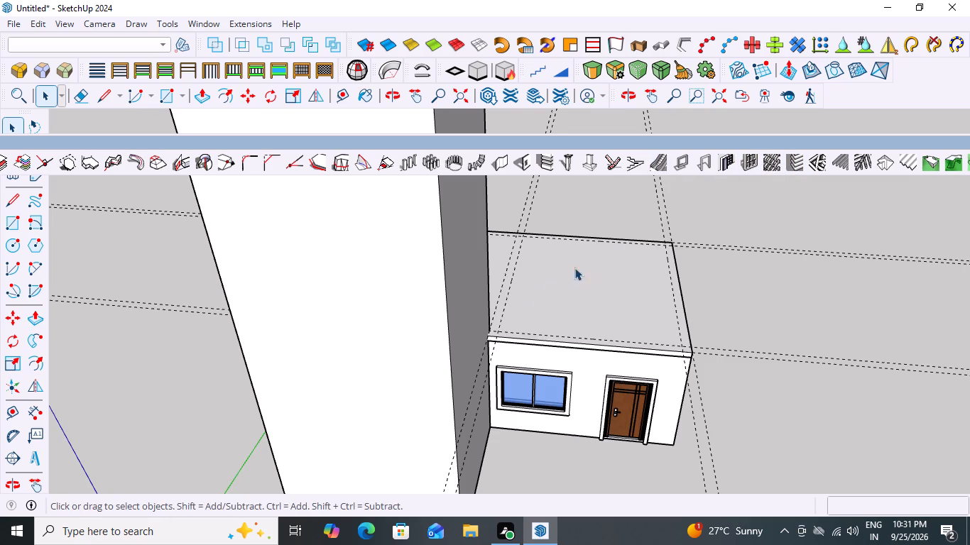
scroll(525, 302, down, 6)
scroll(663, 302, up, 2)
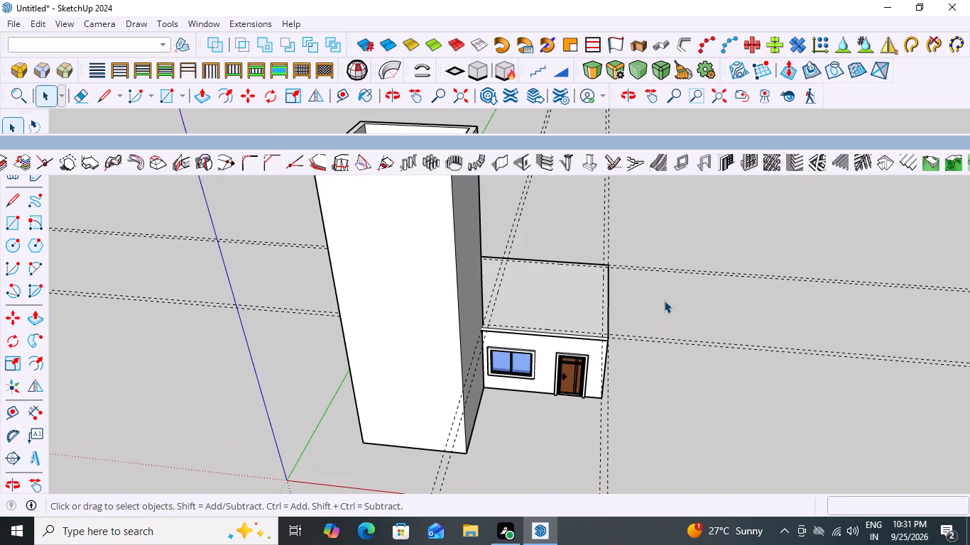
scroll(609, 287, down, 3)
middle_drag(677, 290, 737, 254)
scroll(565, 281, up, 6)
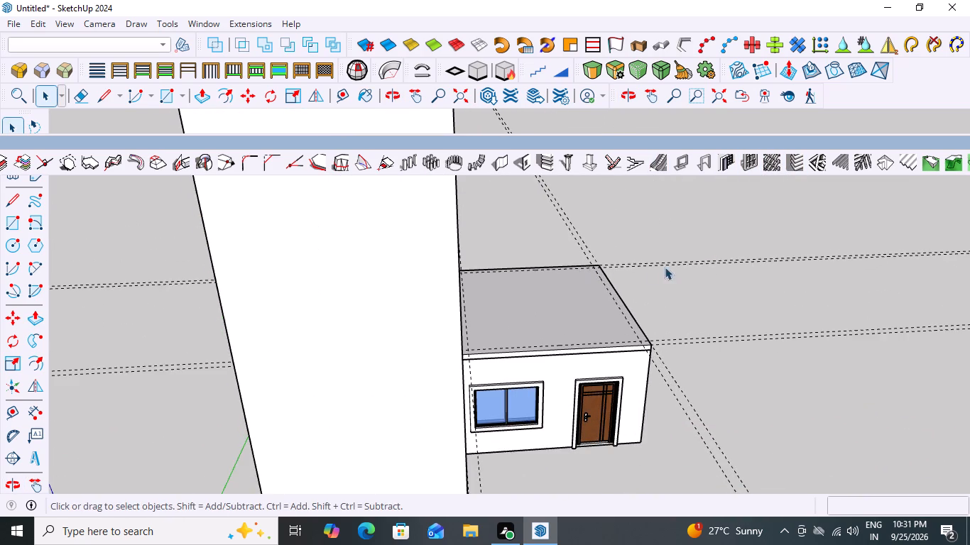
middle_drag(665, 267, 645, 299)
scroll(645, 299, down, 9)
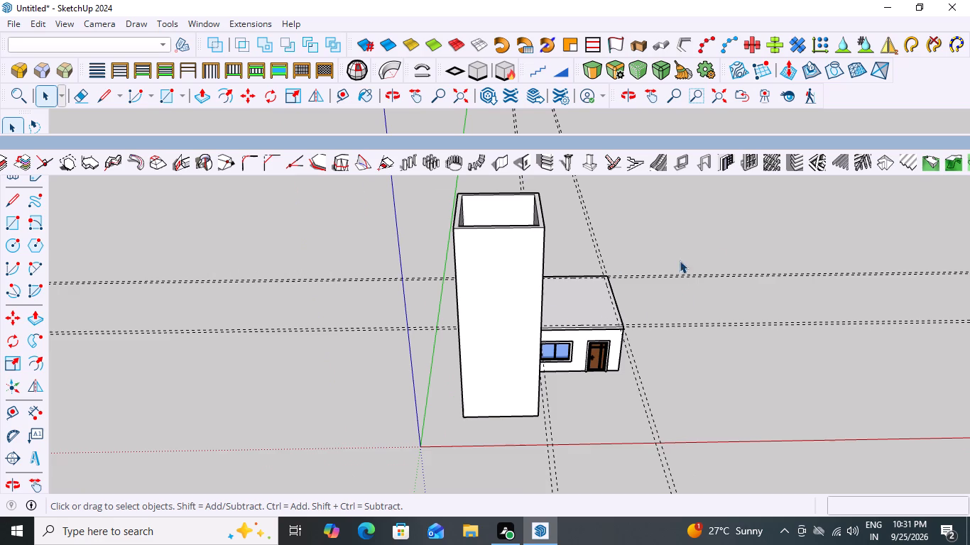
middle_drag(713, 249, 593, 290)
scroll(550, 382, up, 6)
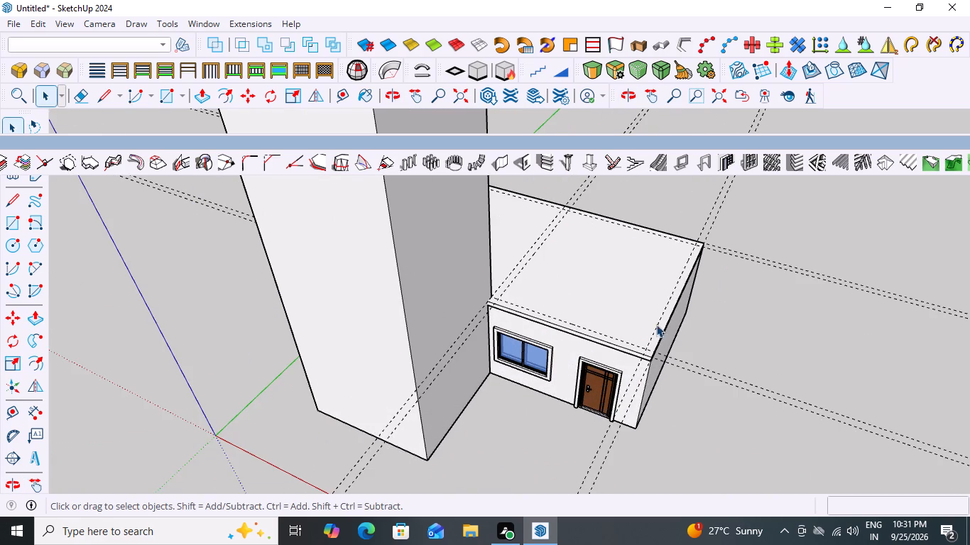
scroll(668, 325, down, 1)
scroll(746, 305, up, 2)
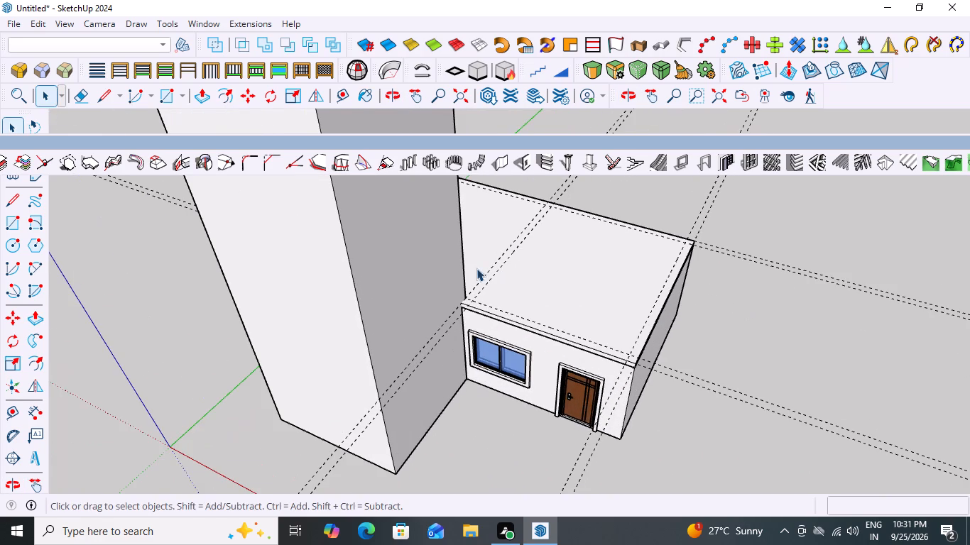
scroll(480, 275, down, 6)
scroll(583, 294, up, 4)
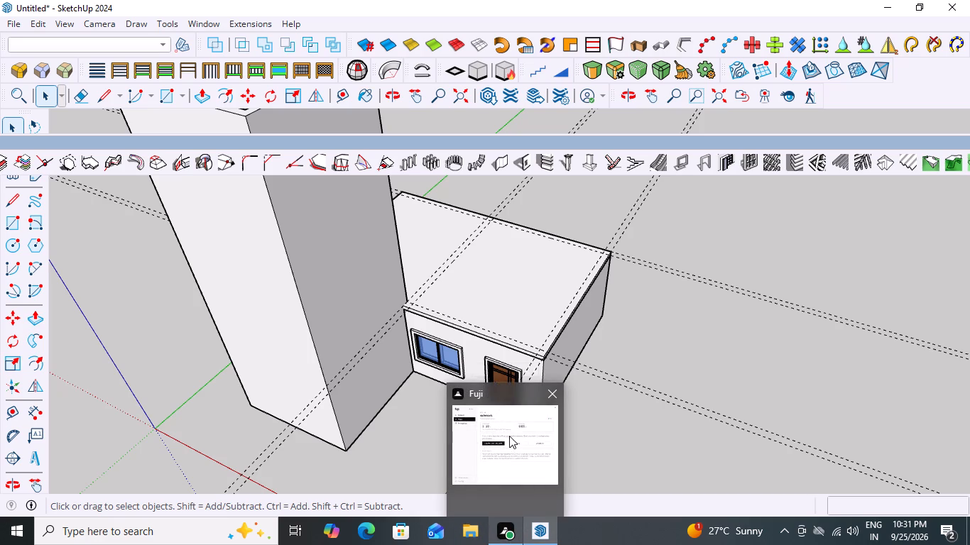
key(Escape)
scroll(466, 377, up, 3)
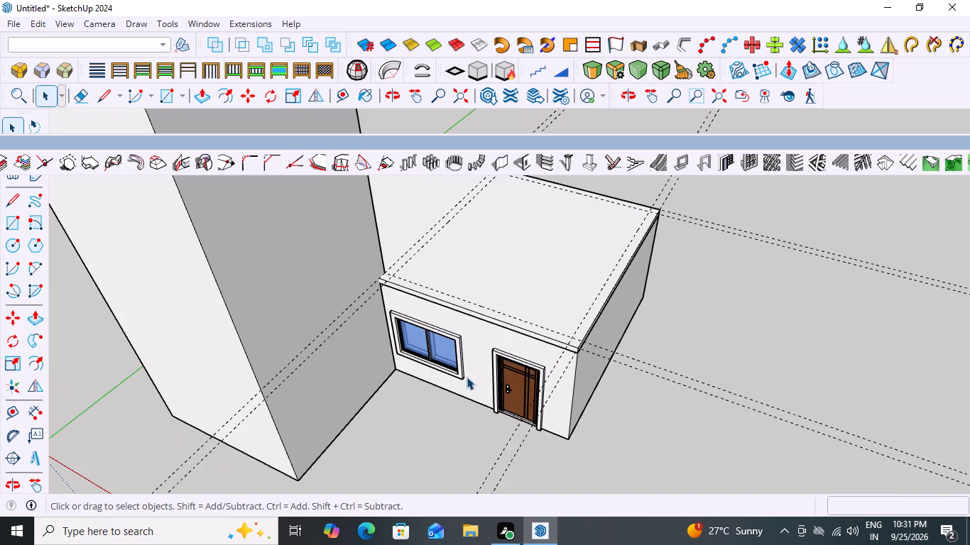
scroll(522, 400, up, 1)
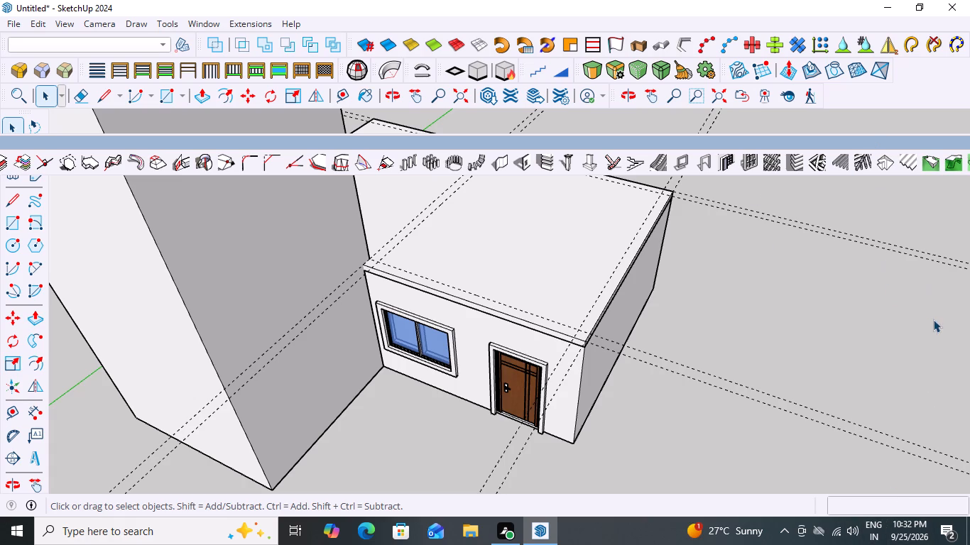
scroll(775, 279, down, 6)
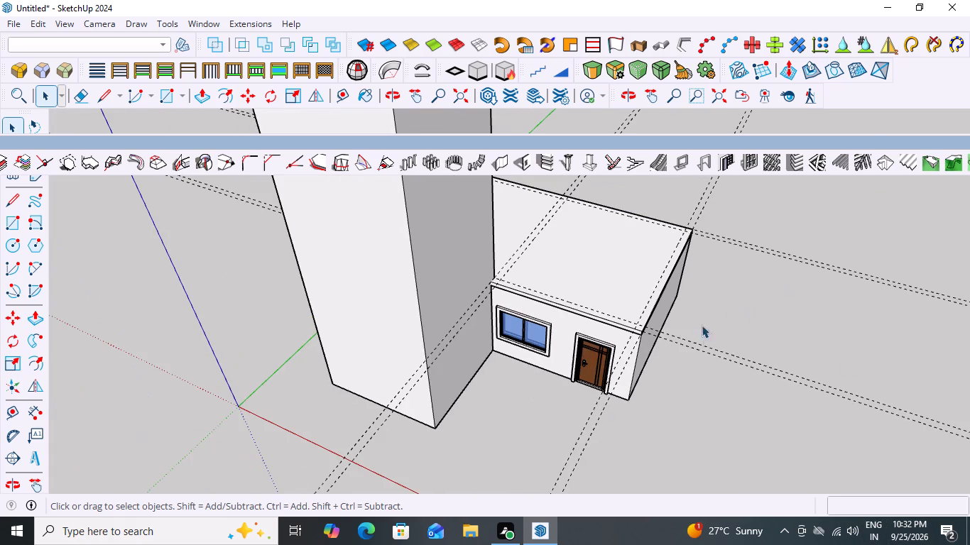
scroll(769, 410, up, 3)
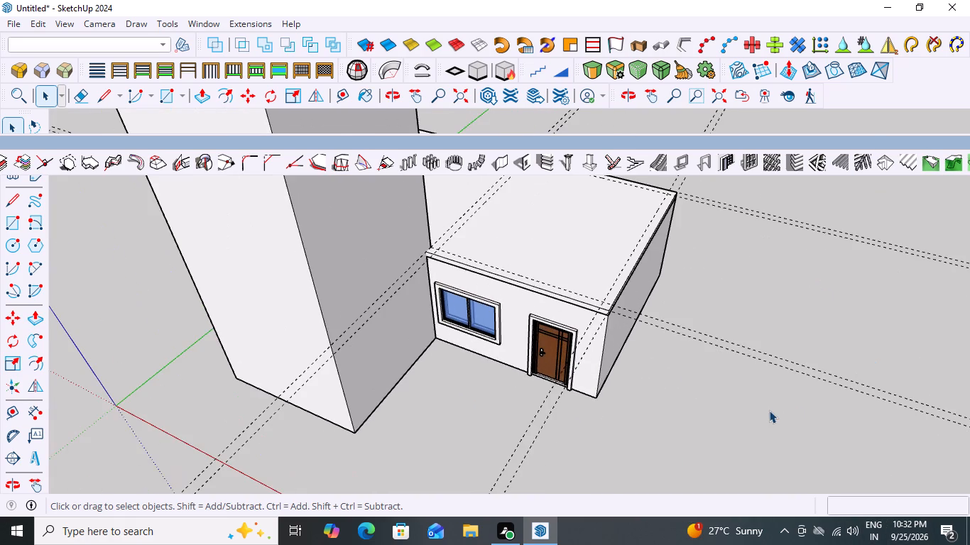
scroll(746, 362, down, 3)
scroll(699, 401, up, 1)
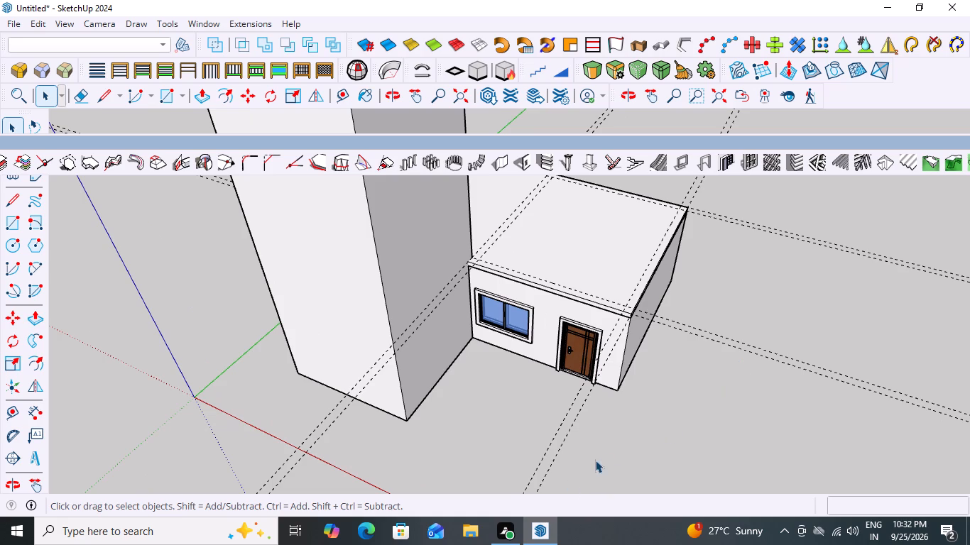
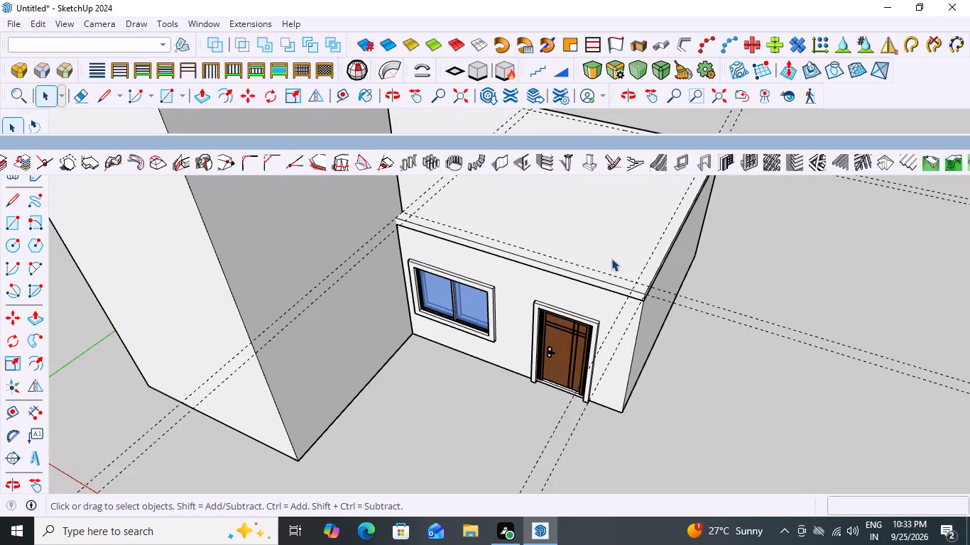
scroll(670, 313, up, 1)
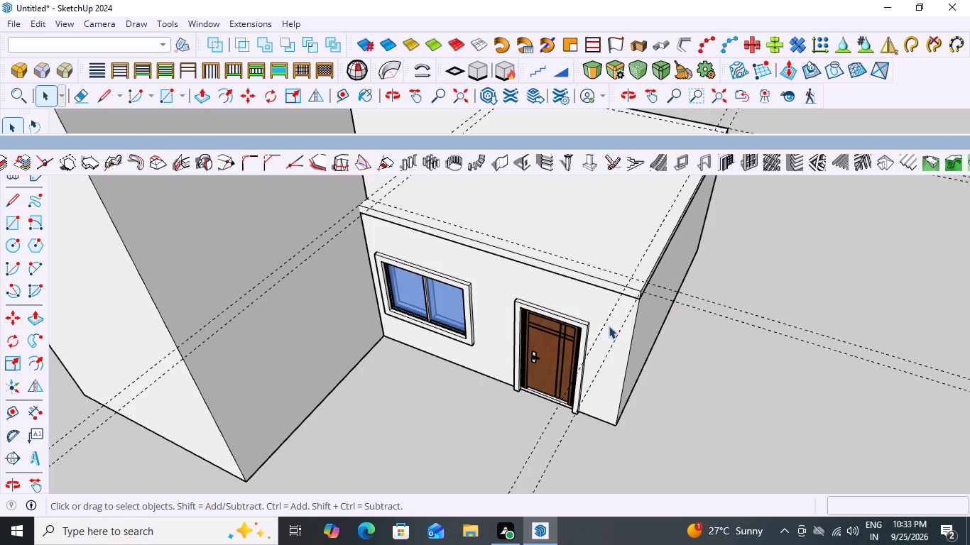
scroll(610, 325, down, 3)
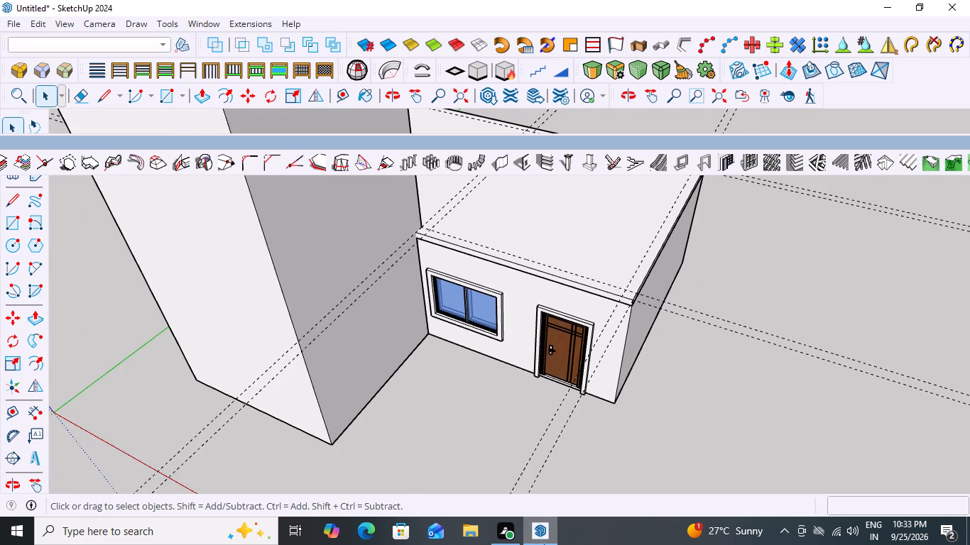
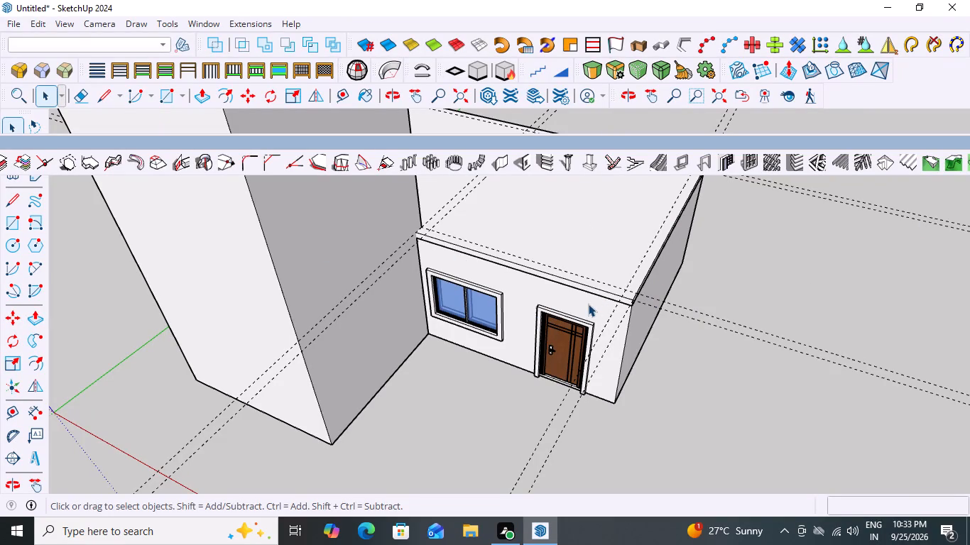
Examine the low building's window-and-door front, side wall and roof-edge guides beside the tower from several angles.
scroll(588, 304, down, 3)
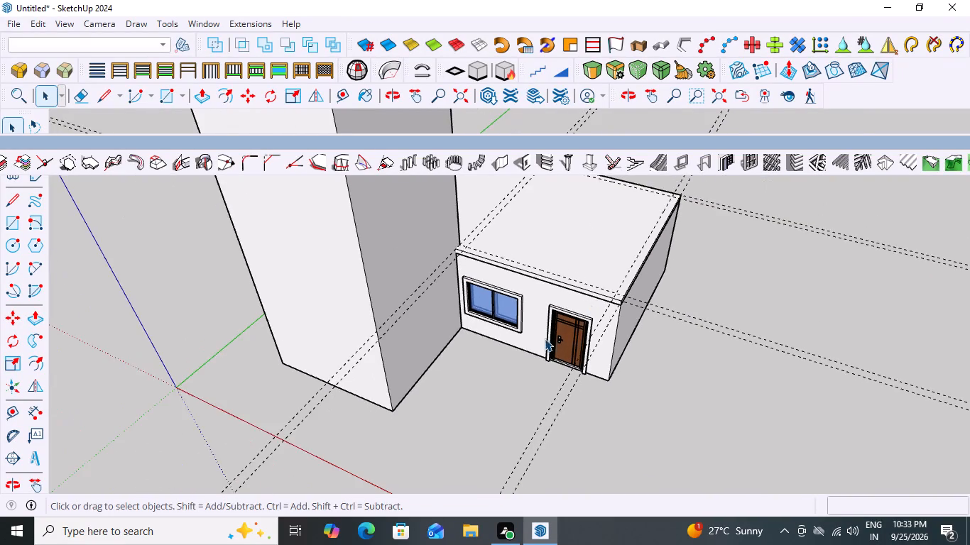
scroll(579, 386, up, 5)
scroll(596, 356, down, 6)
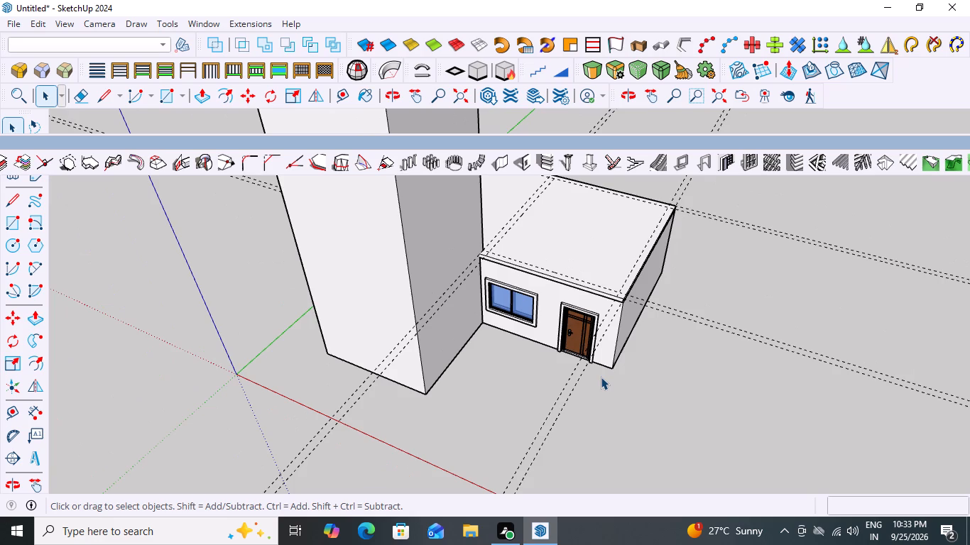
scroll(601, 377, up, 1)
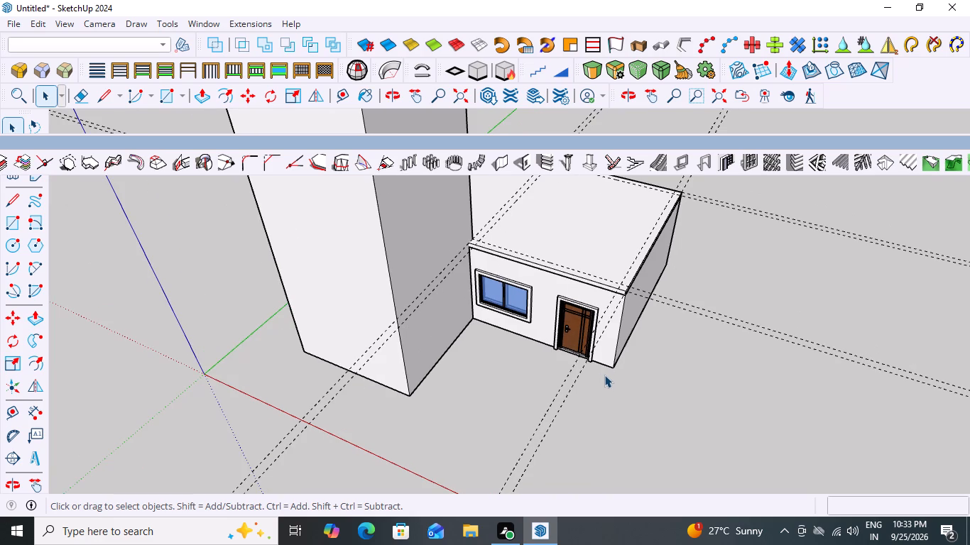
scroll(604, 375, down, 2)
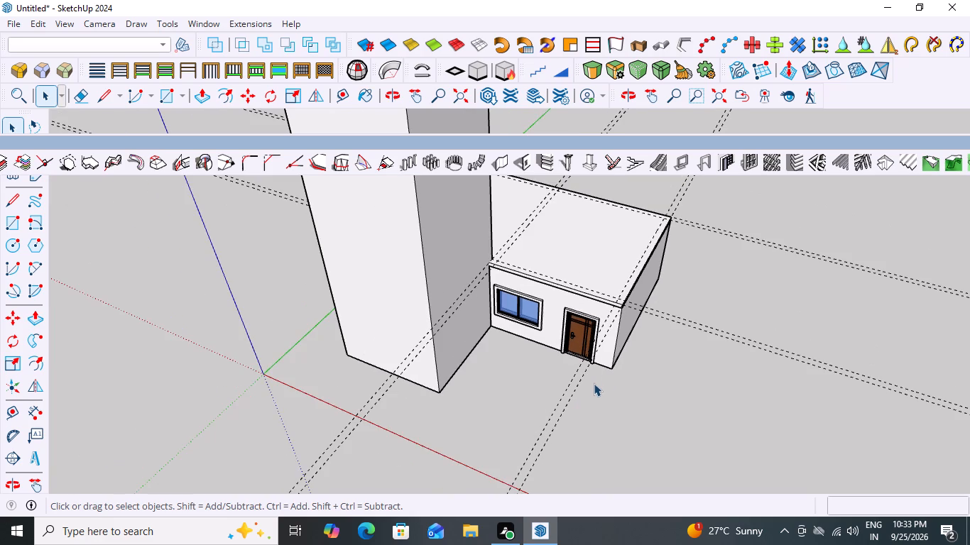
scroll(594, 381, up, 4)
scroll(658, 368, down, 2)
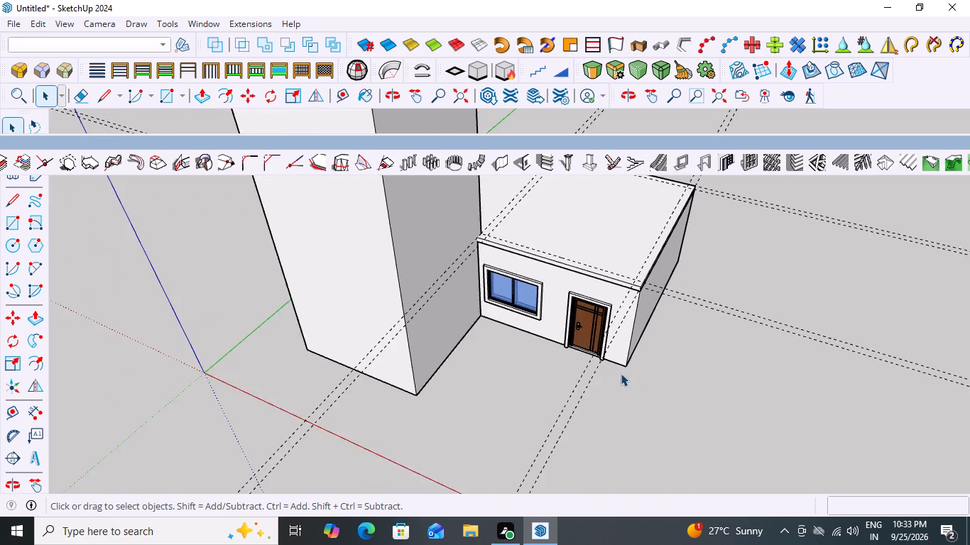
scroll(621, 373, down, 3)
middle_drag(677, 382, 697, 335)
scroll(619, 280, up, 3)
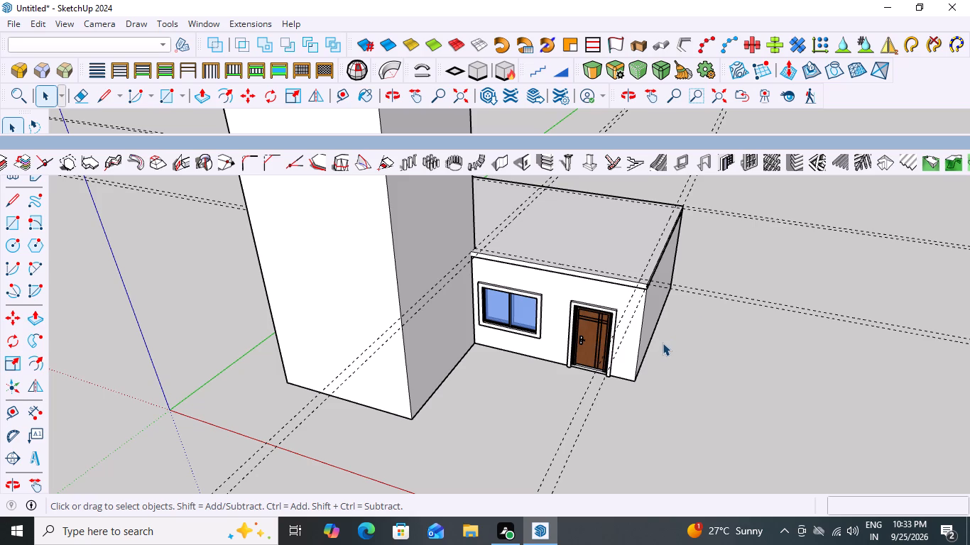
scroll(663, 343, down, 7)
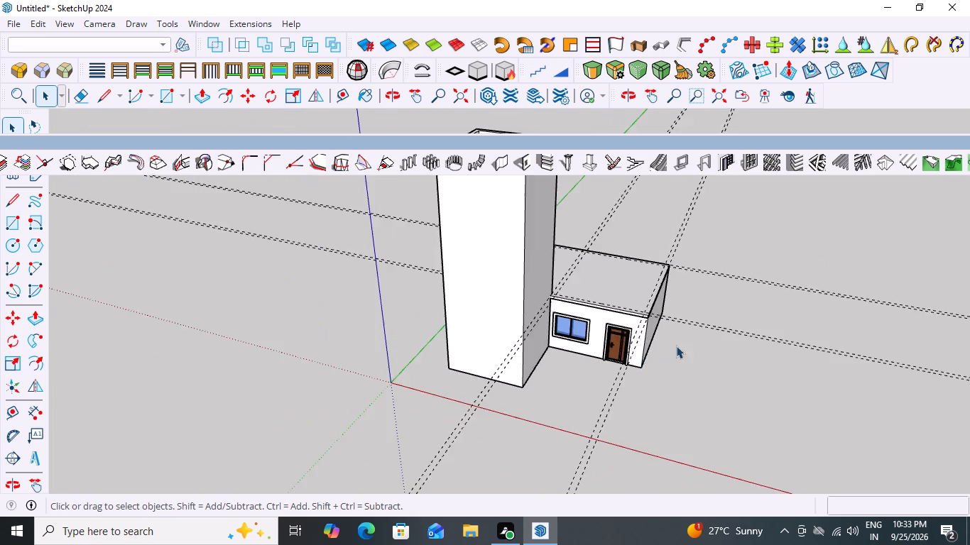
middle_drag(685, 341, 592, 370)
scroll(575, 365, up, 6)
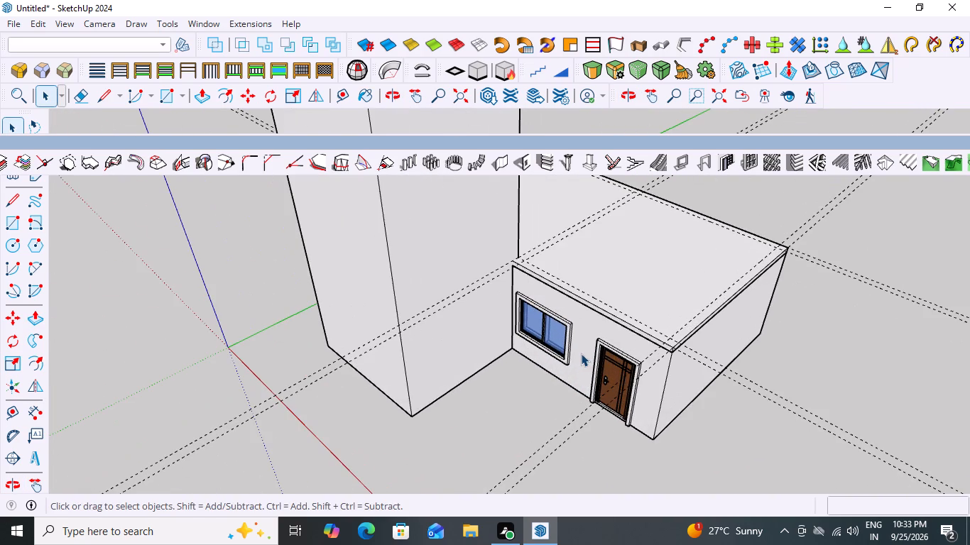
scroll(564, 312, down, 5)
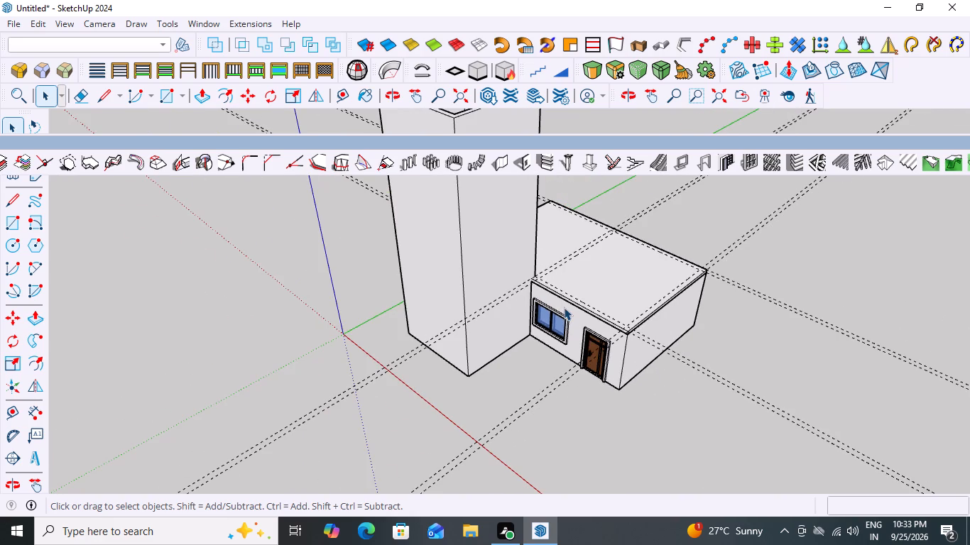
scroll(564, 307, up, 1)
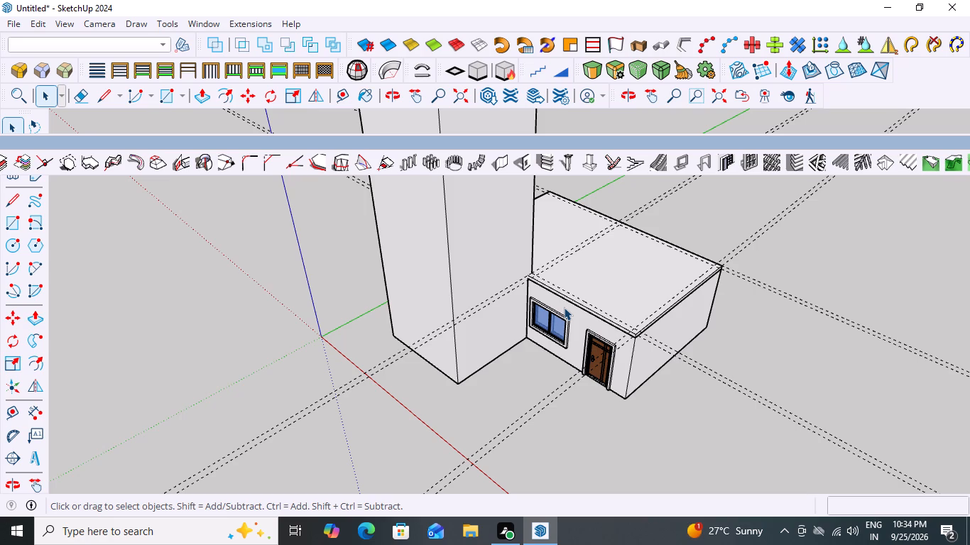
scroll(587, 377, down, 5)
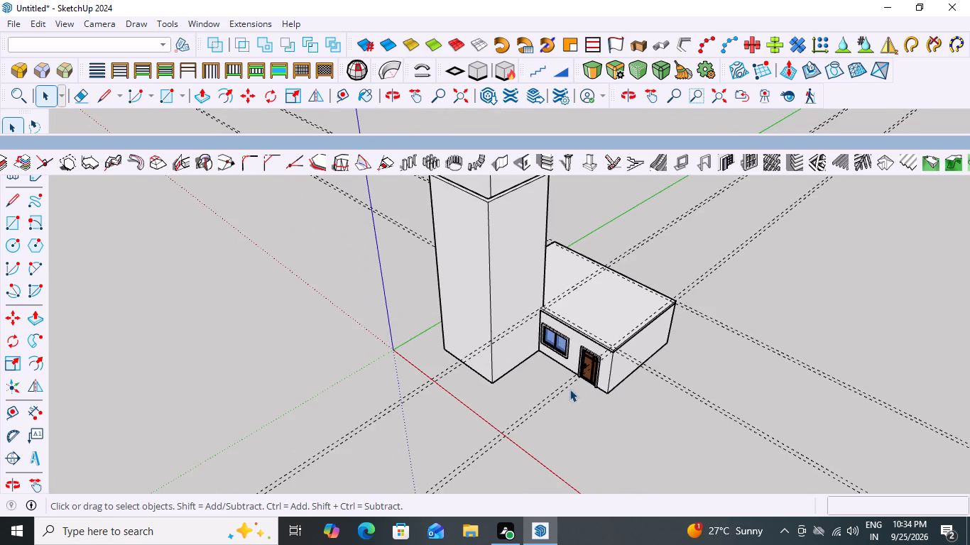
middle_drag(712, 351, 642, 388)
scroll(565, 389, up, 7)
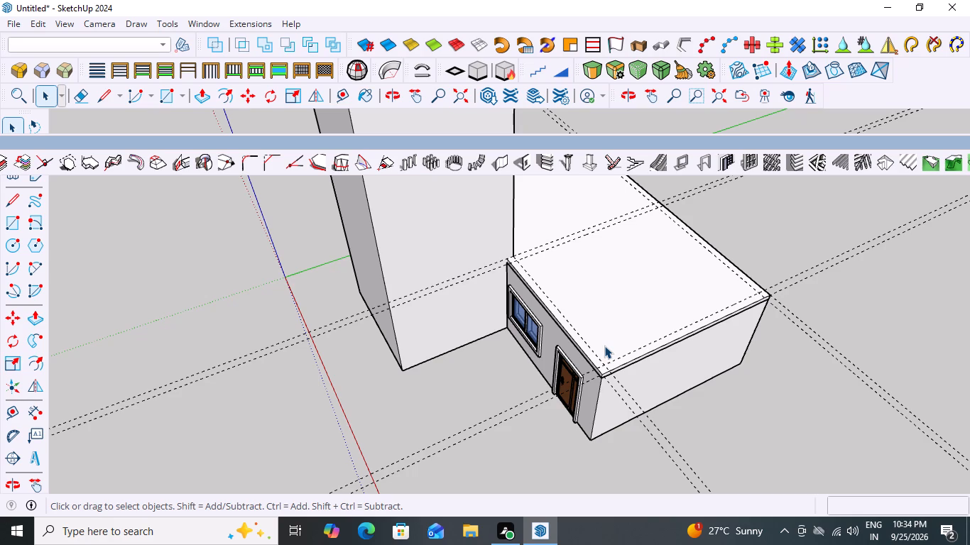
scroll(605, 354, up, 4)
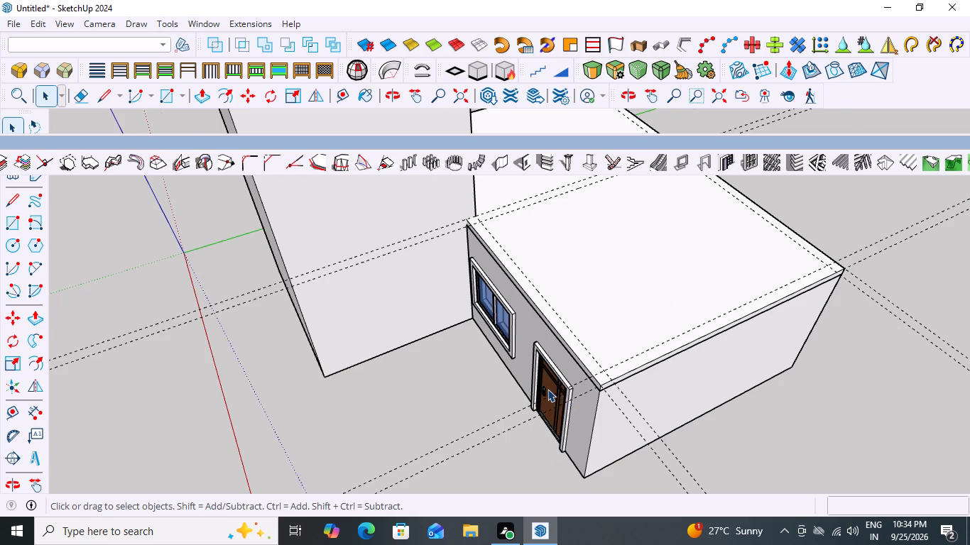
scroll(547, 389, down, 6)
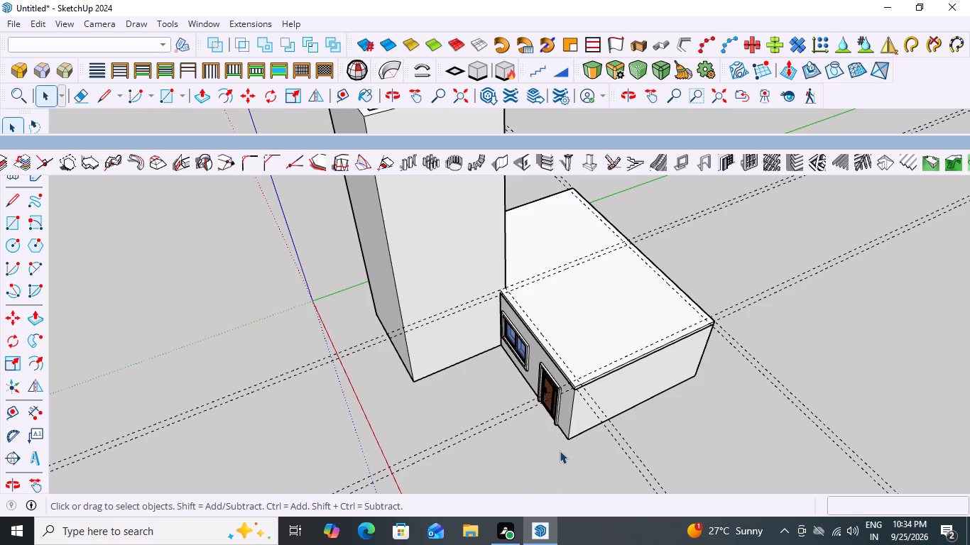
scroll(560, 451, up, 2)
scroll(560, 451, down, 3)
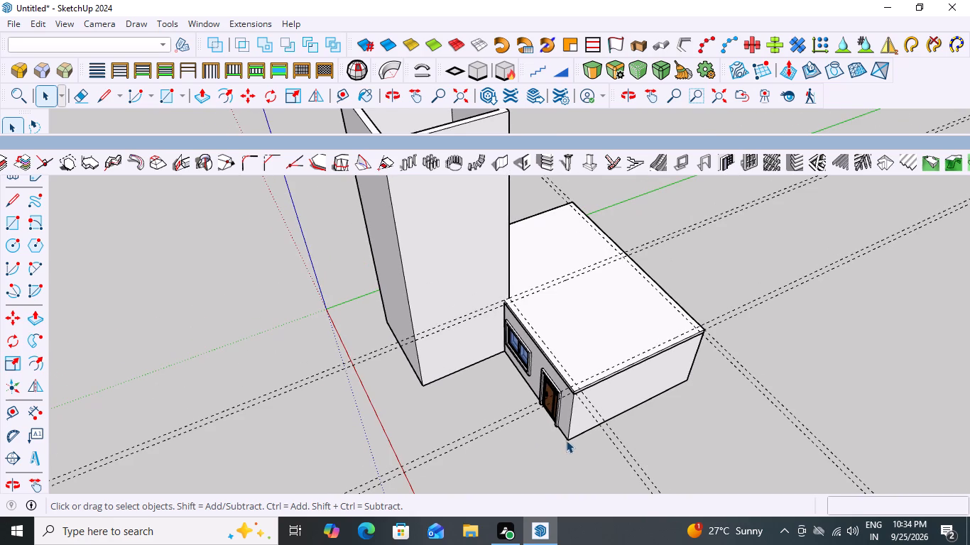
scroll(565, 410, down, 5)
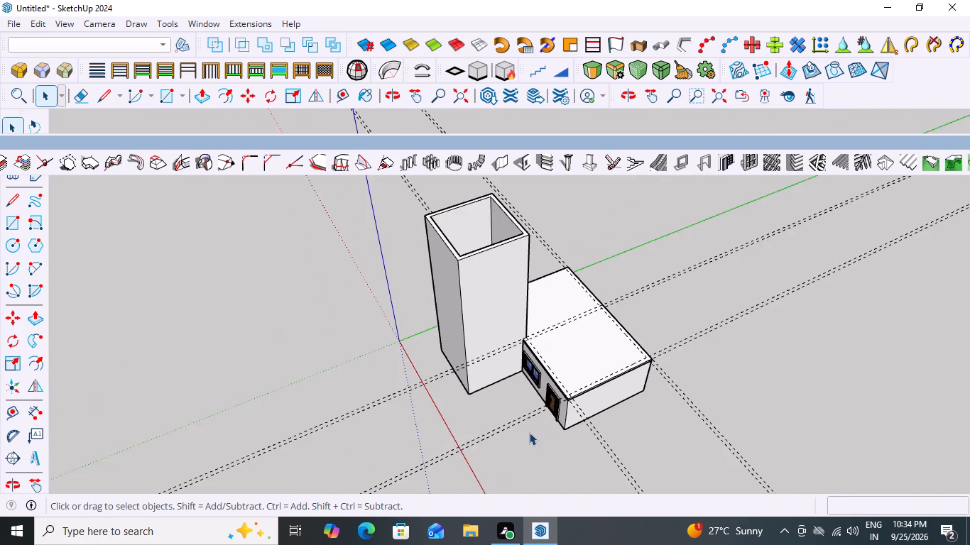
scroll(565, 451, up, 3)
middle_drag(575, 422, 588, 417)
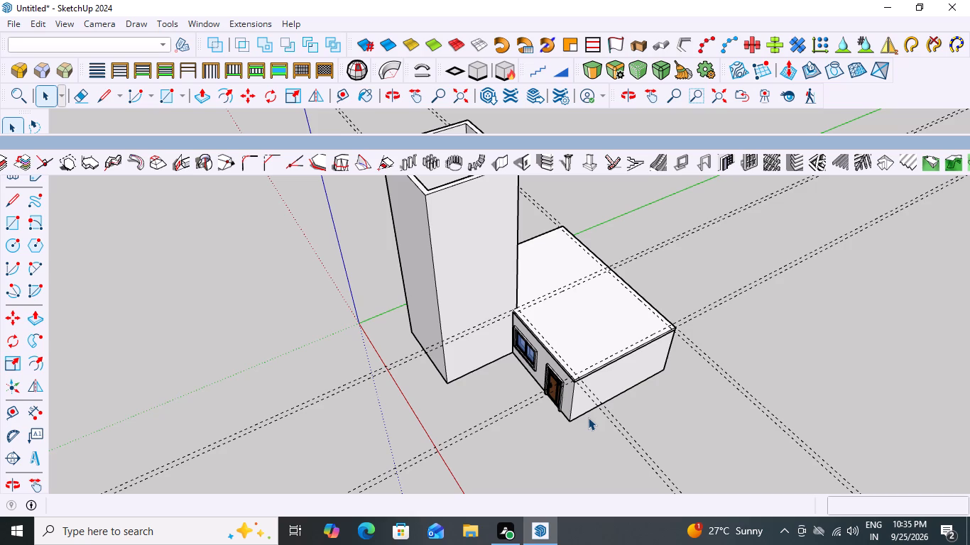
scroll(588, 417, up, 5)
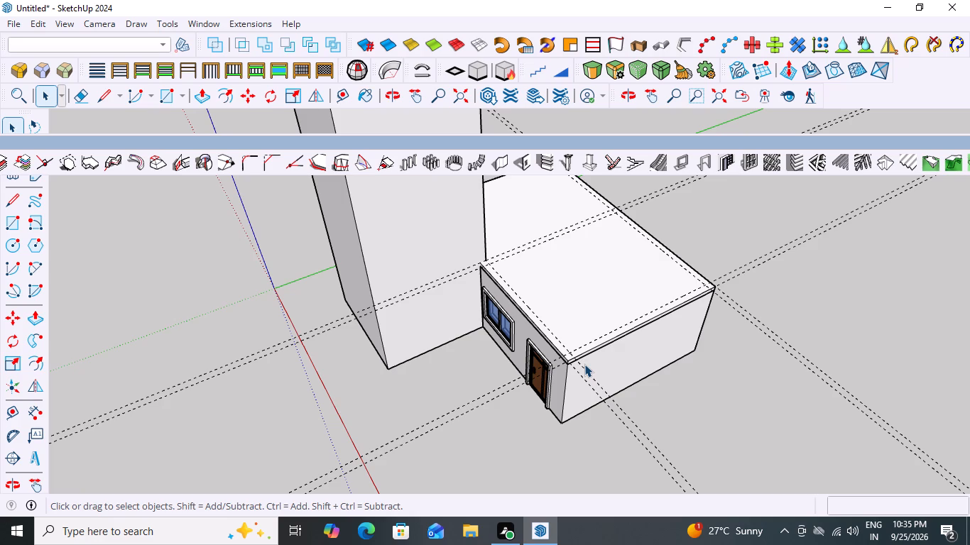
scroll(590, 360, up, 1)
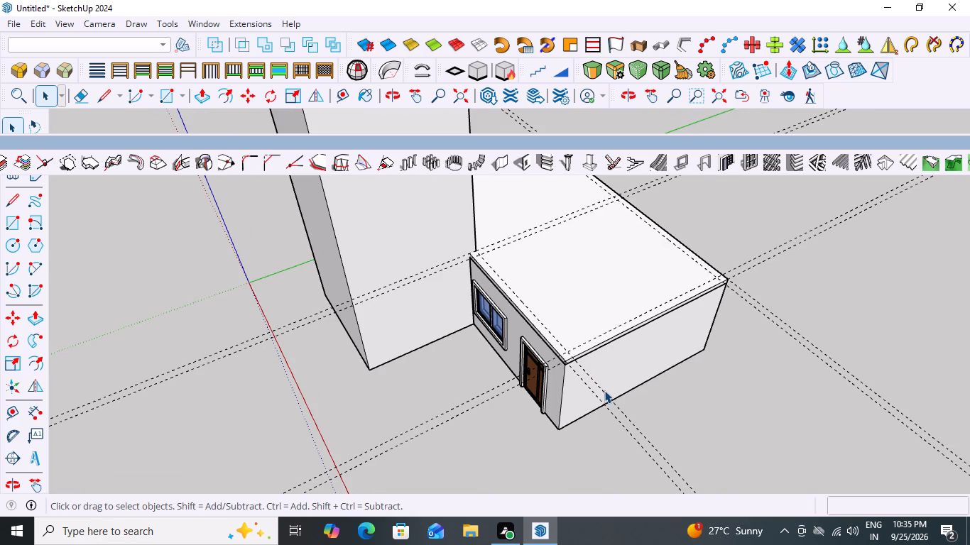
scroll(581, 374, down, 7)
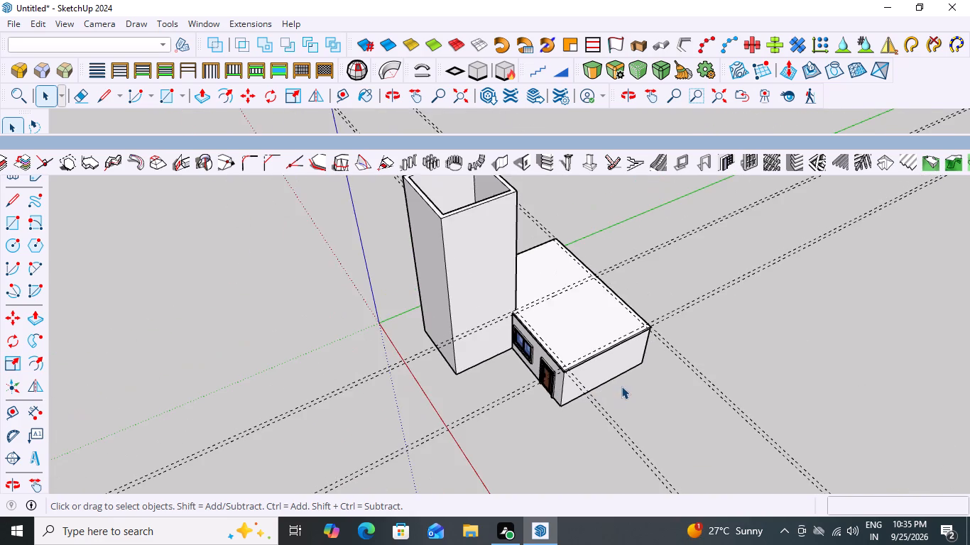
scroll(552, 366, up, 4)
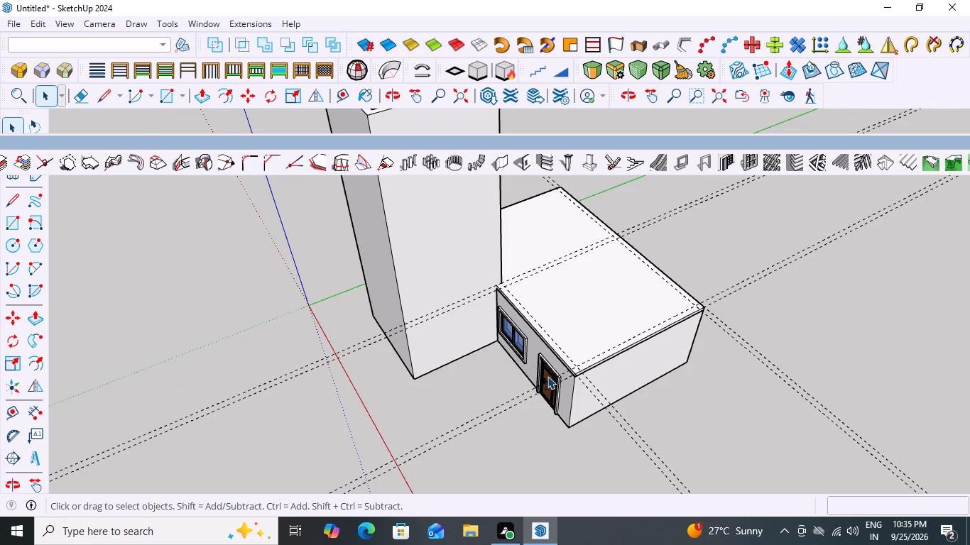
scroll(543, 375, up, 4)
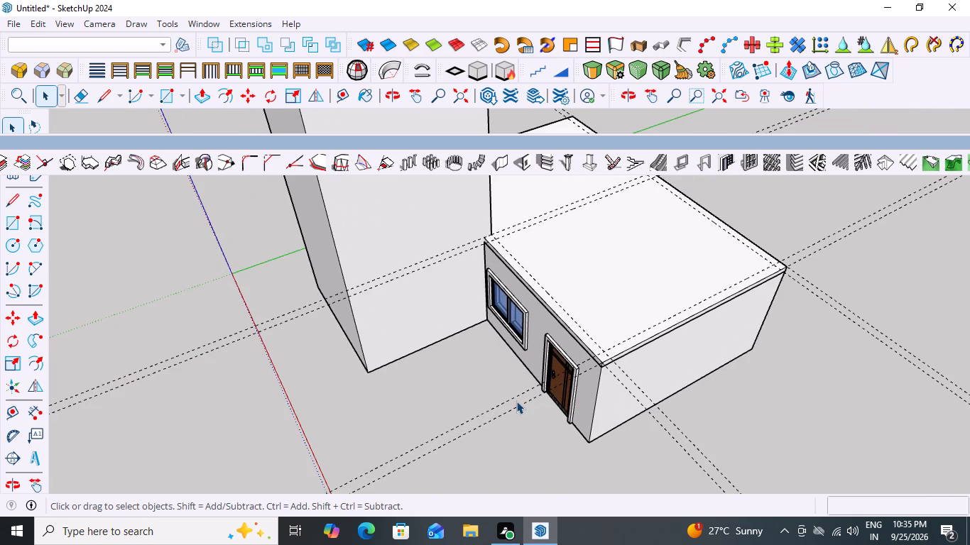
scroll(516, 401, down, 2)
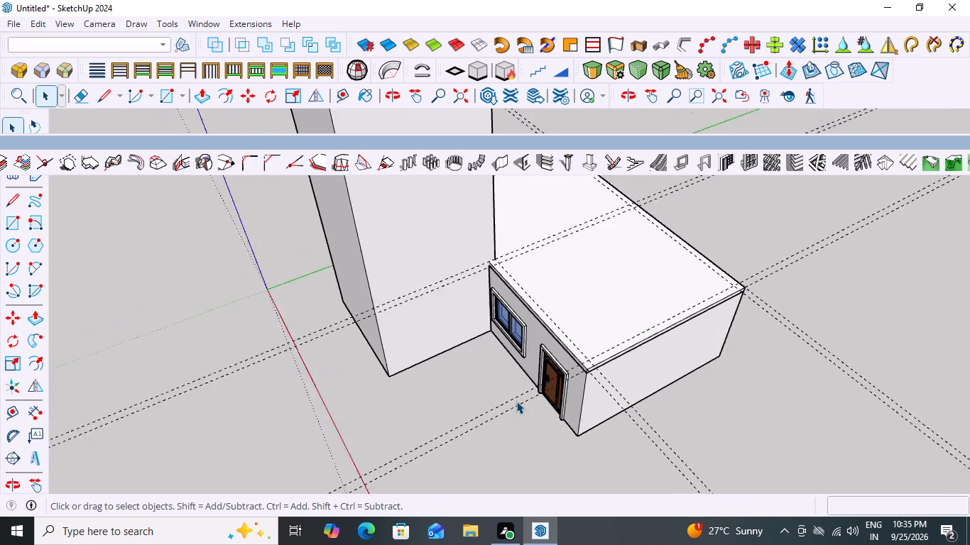
scroll(516, 401, down, 6)
scroll(567, 407, up, 1)
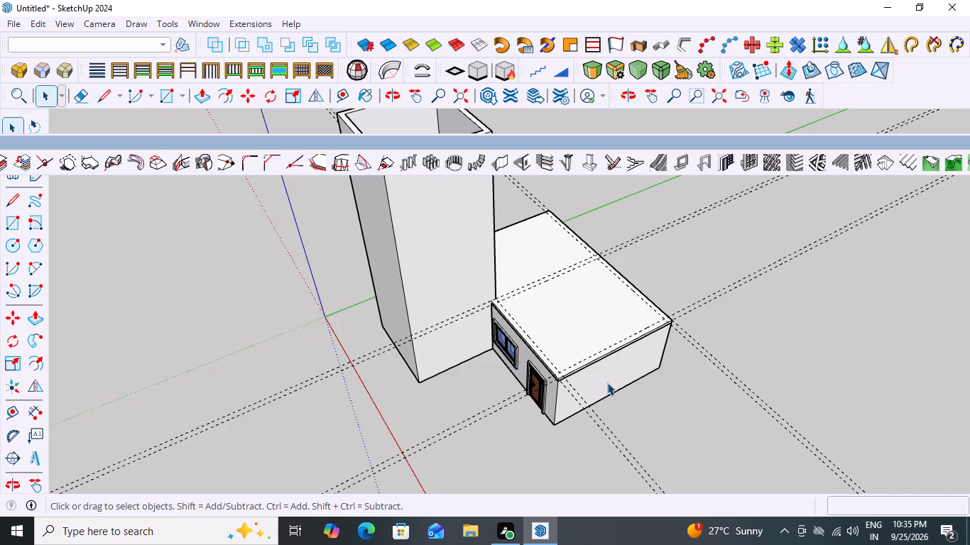
scroll(607, 382, up, 5)
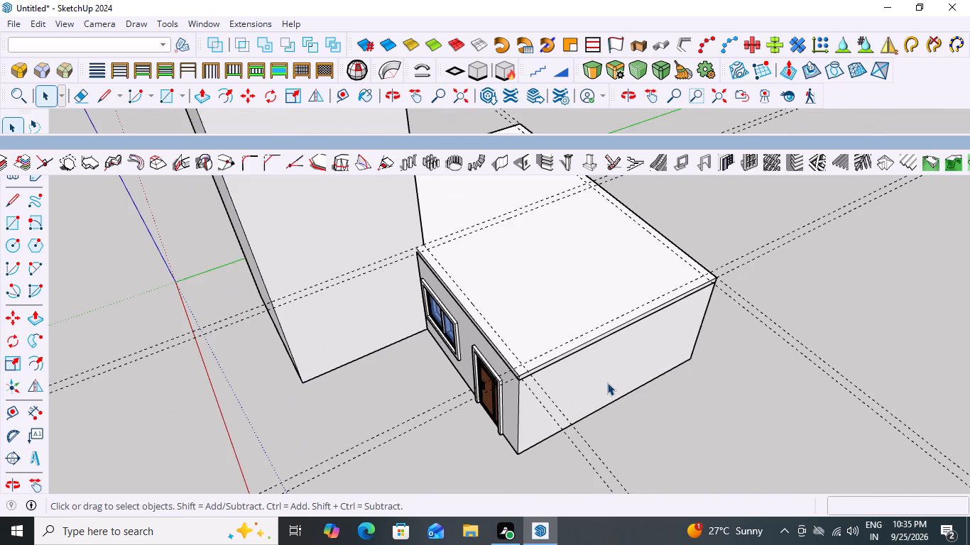
scroll(483, 362, down, 2)
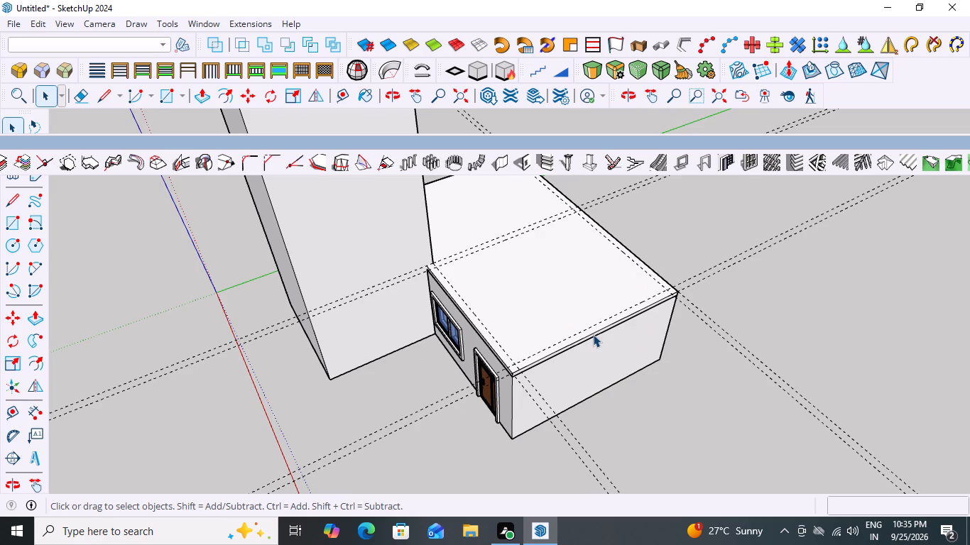
scroll(593, 334, down, 3)
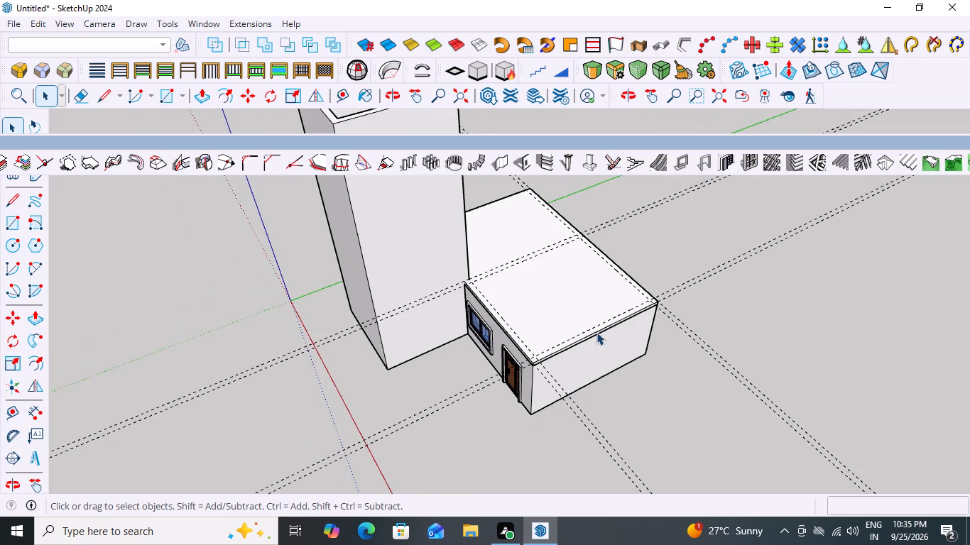
scroll(616, 326, up, 3)
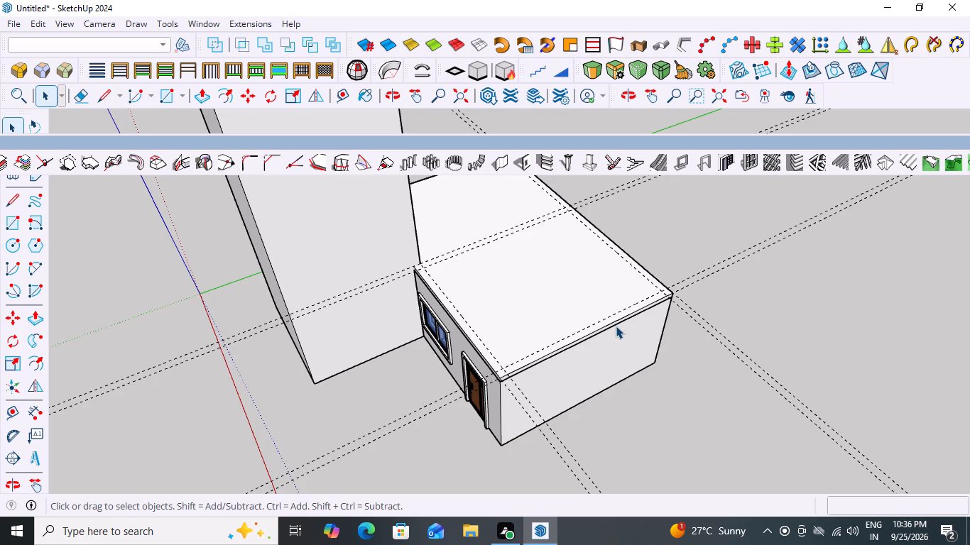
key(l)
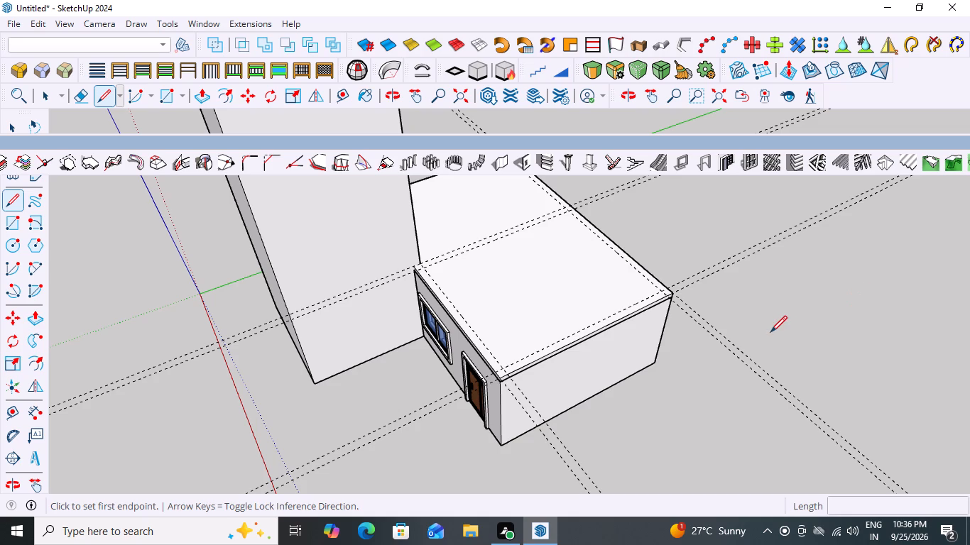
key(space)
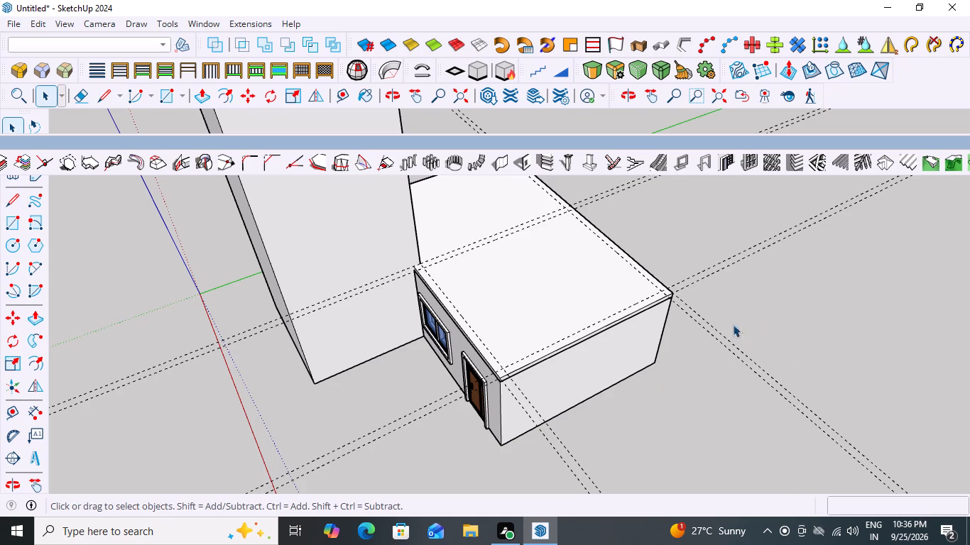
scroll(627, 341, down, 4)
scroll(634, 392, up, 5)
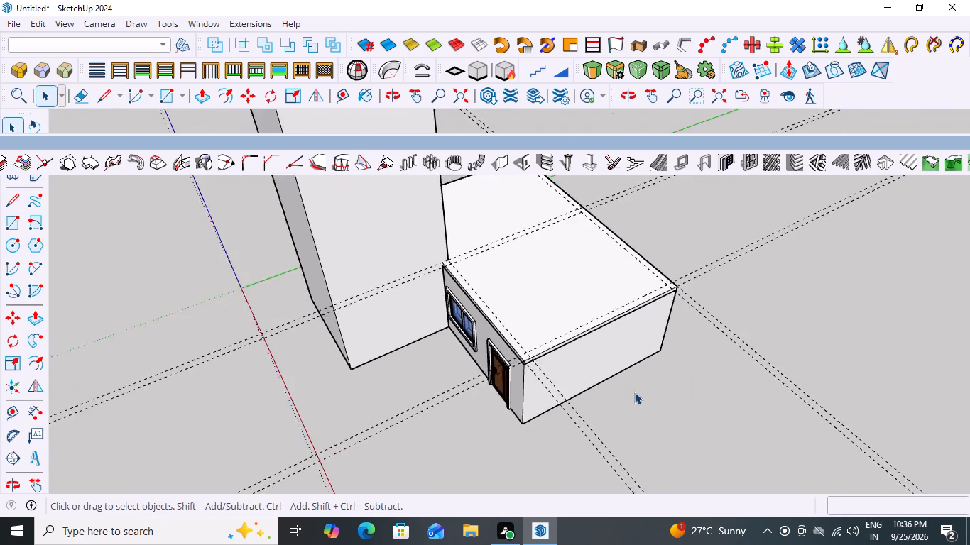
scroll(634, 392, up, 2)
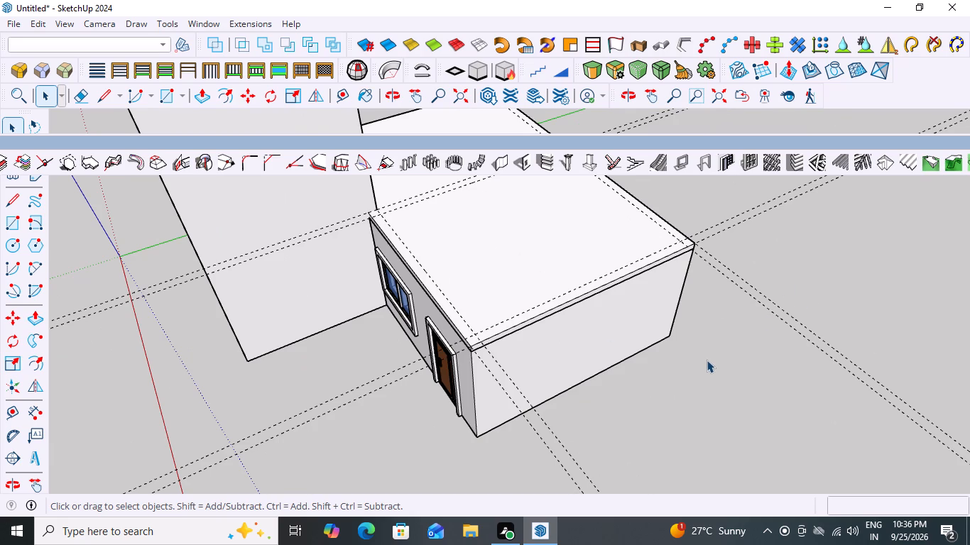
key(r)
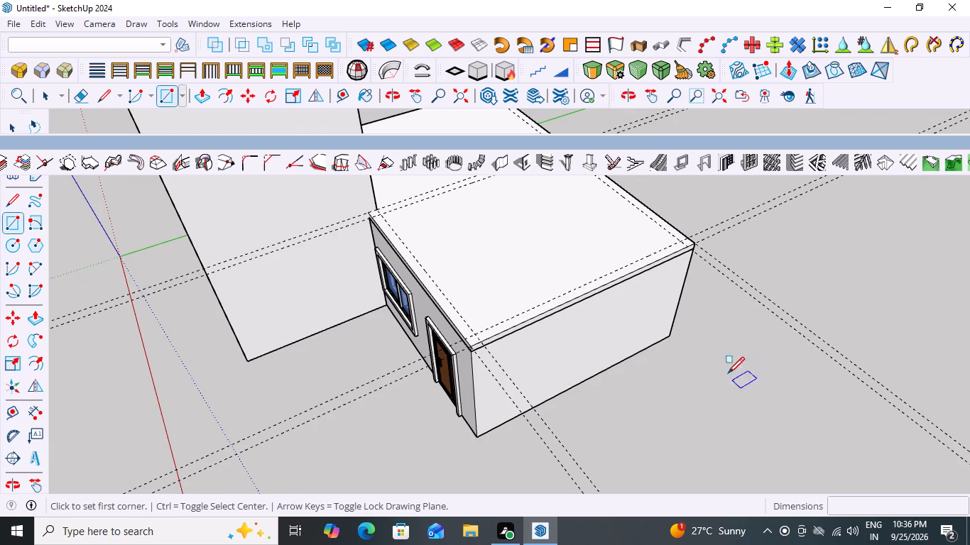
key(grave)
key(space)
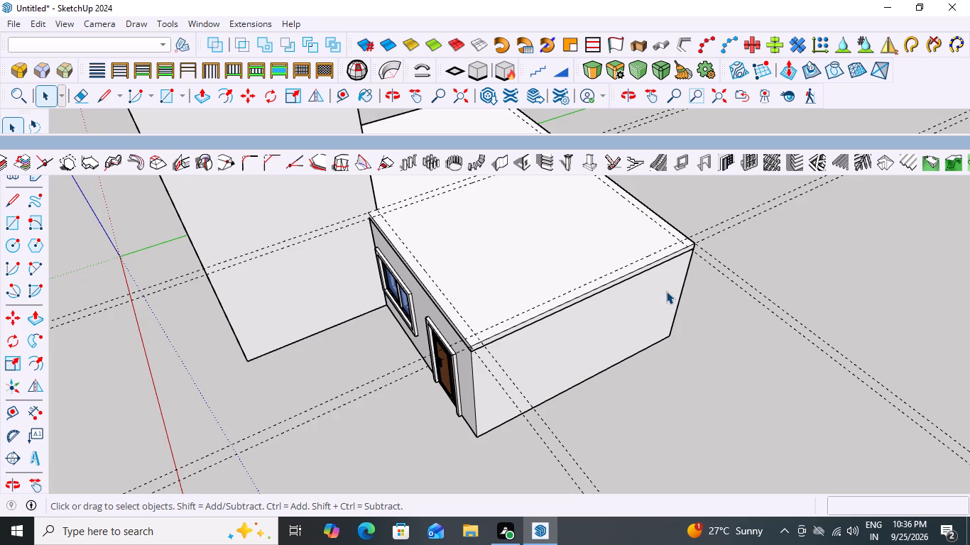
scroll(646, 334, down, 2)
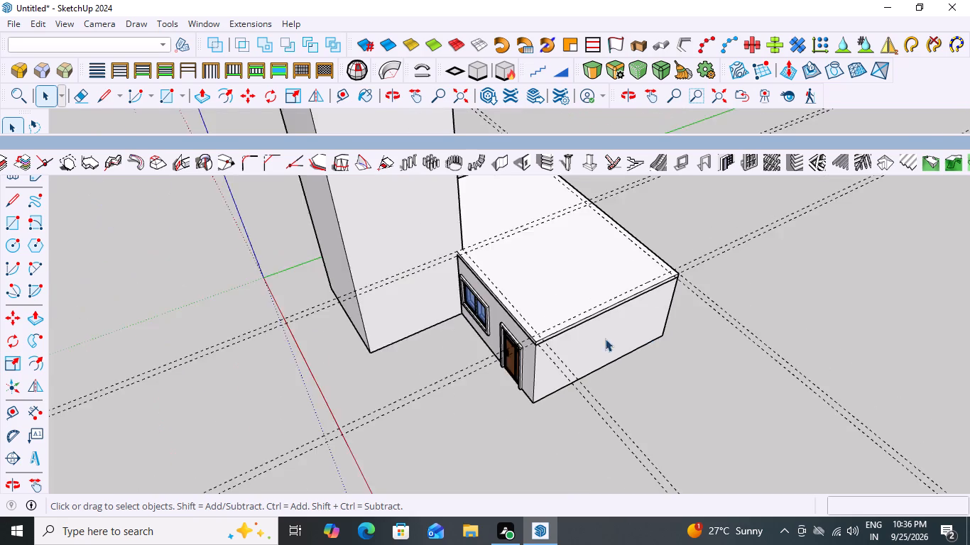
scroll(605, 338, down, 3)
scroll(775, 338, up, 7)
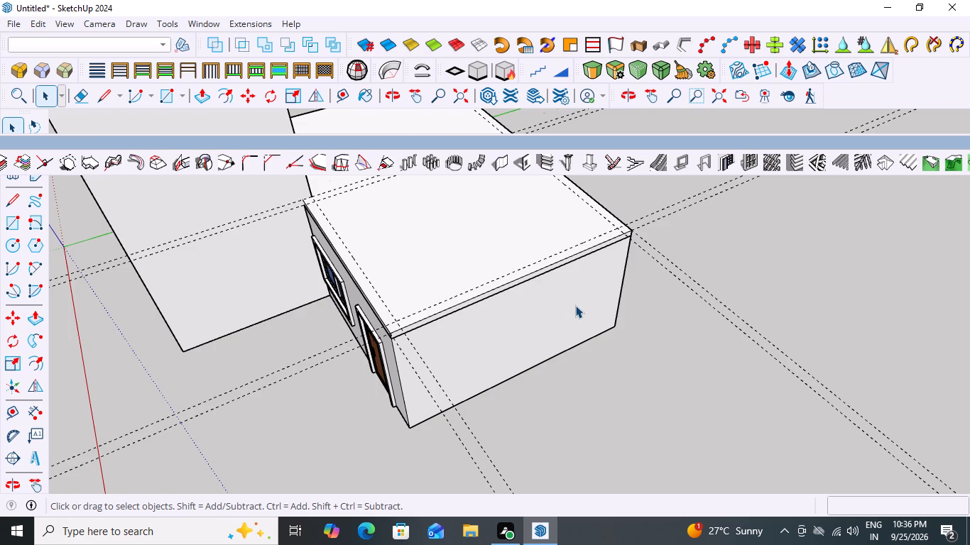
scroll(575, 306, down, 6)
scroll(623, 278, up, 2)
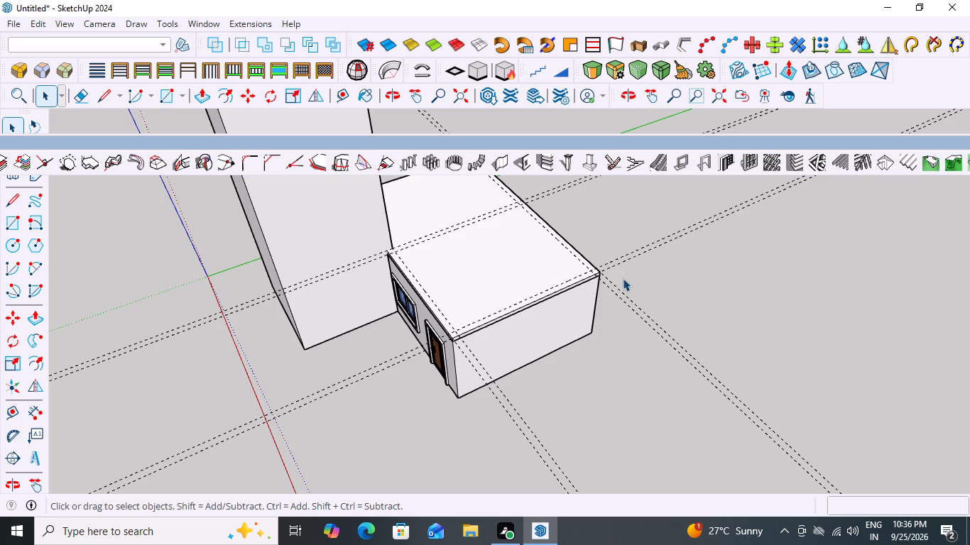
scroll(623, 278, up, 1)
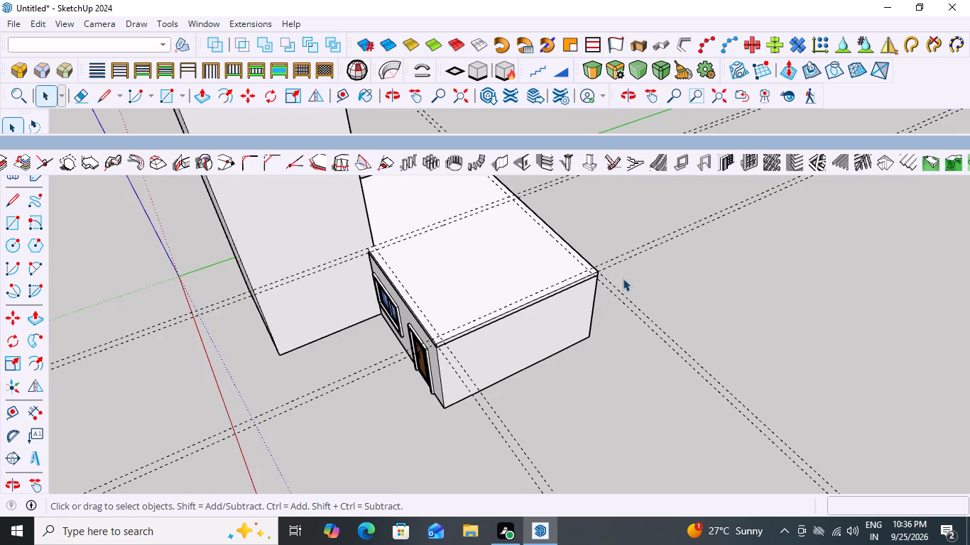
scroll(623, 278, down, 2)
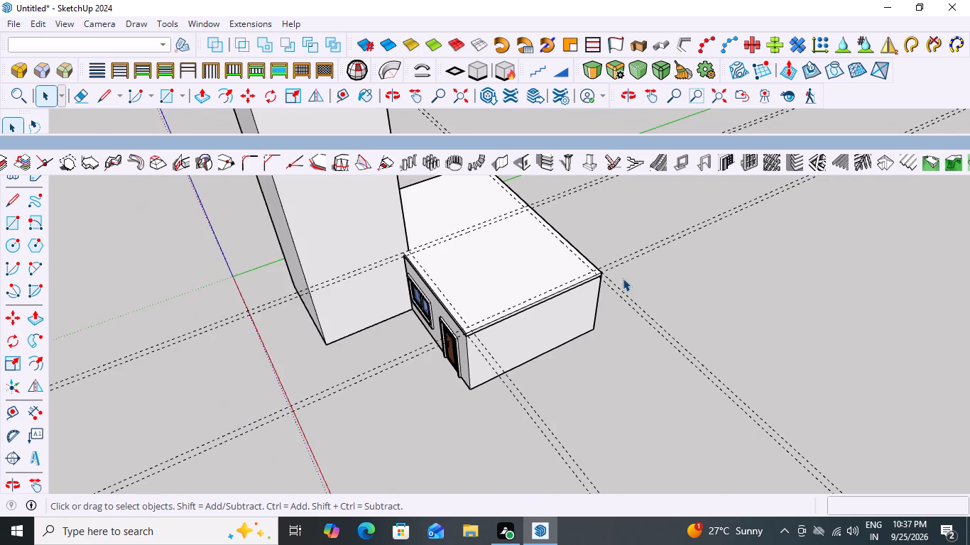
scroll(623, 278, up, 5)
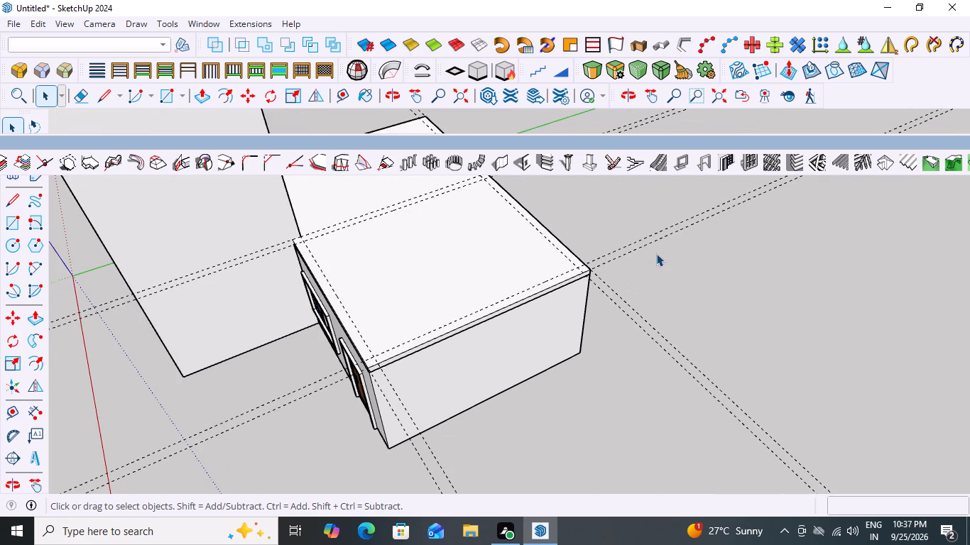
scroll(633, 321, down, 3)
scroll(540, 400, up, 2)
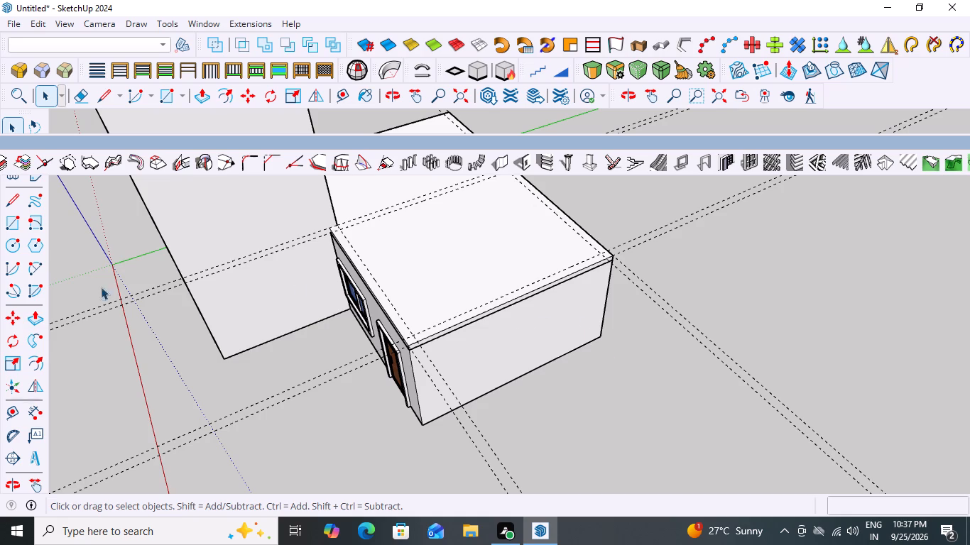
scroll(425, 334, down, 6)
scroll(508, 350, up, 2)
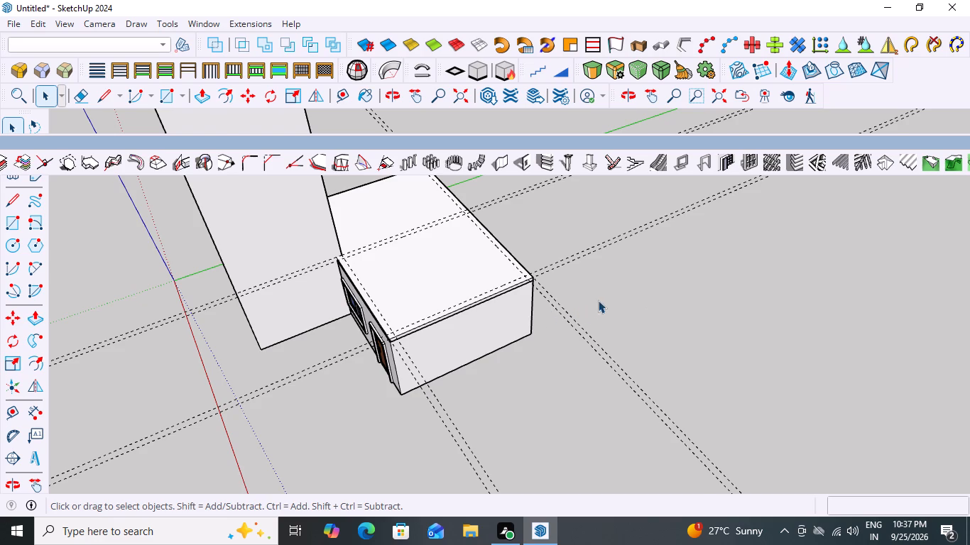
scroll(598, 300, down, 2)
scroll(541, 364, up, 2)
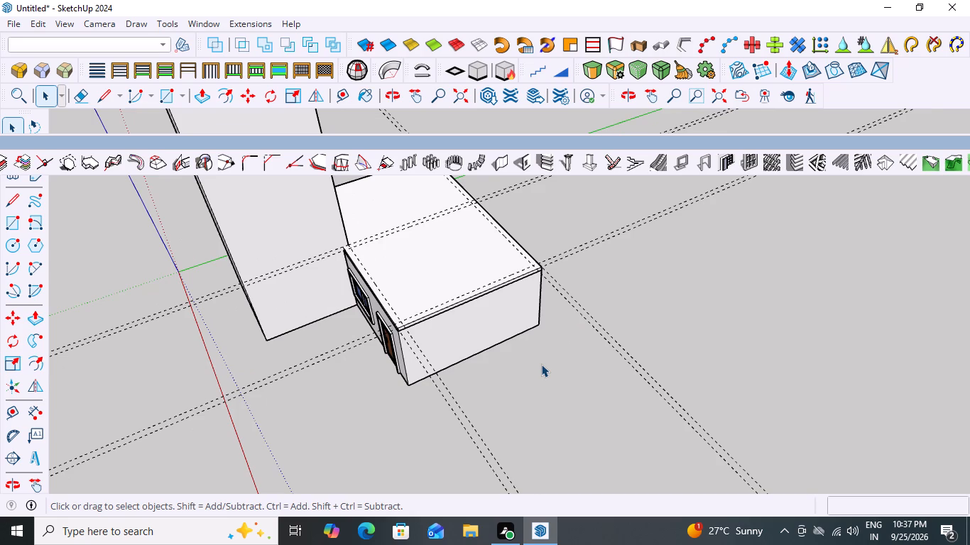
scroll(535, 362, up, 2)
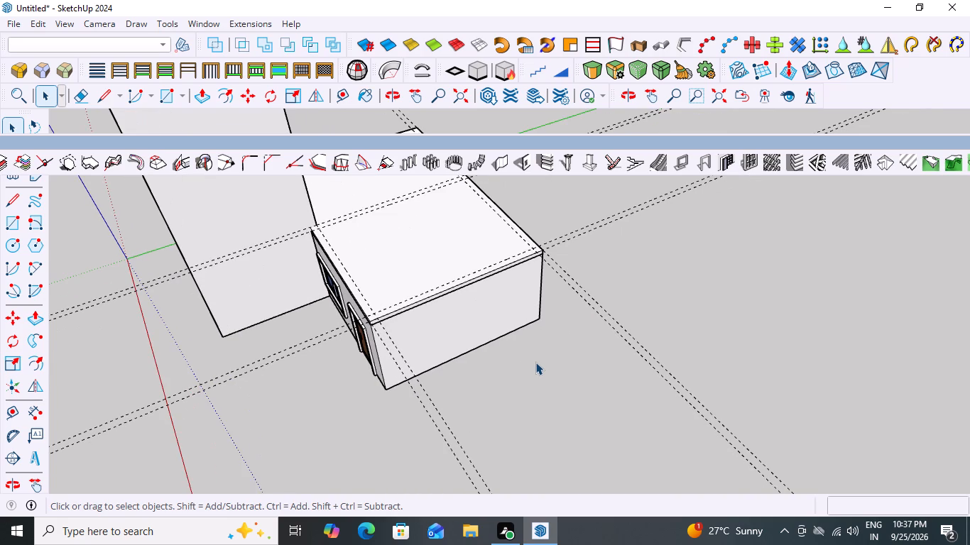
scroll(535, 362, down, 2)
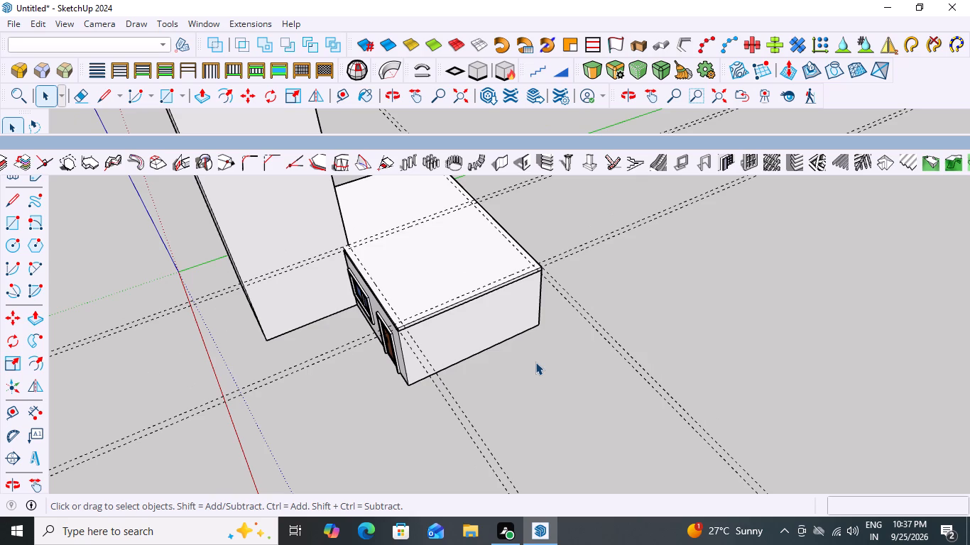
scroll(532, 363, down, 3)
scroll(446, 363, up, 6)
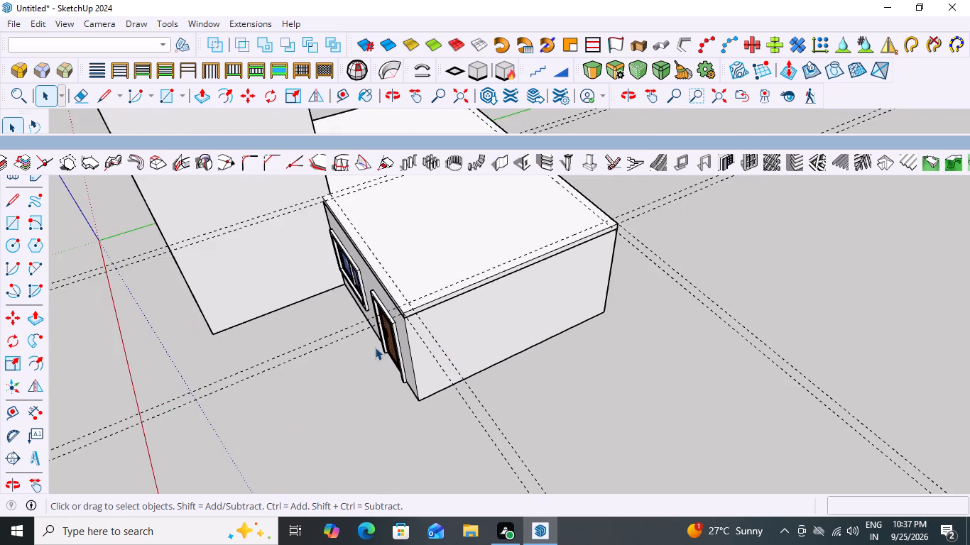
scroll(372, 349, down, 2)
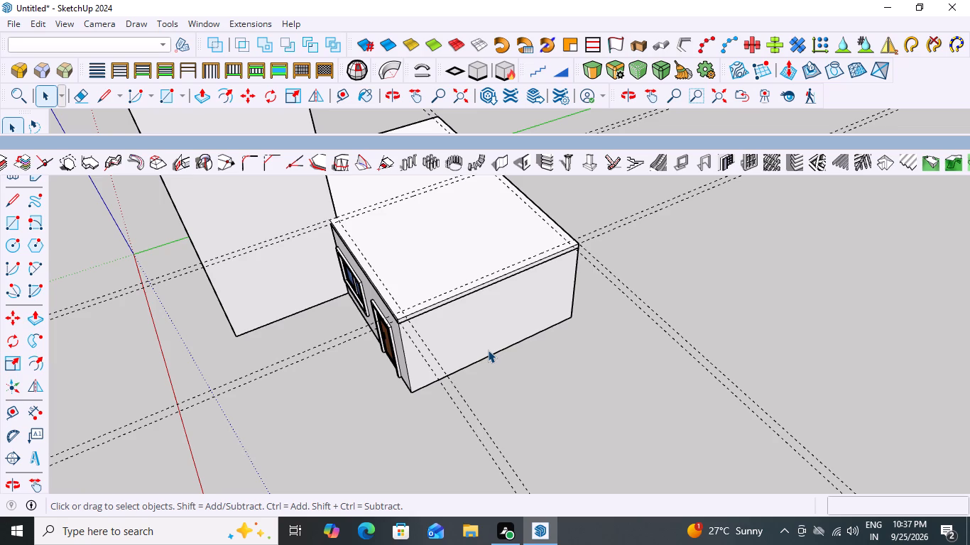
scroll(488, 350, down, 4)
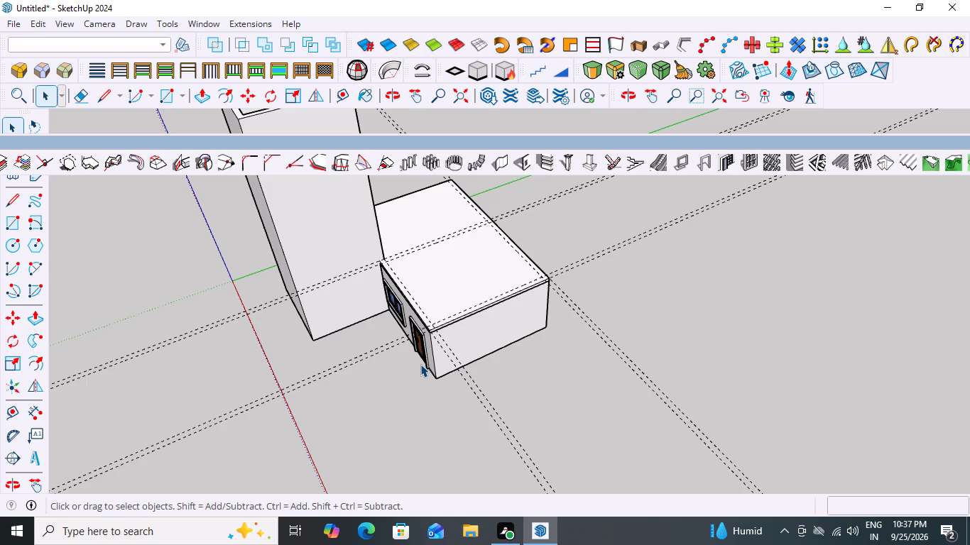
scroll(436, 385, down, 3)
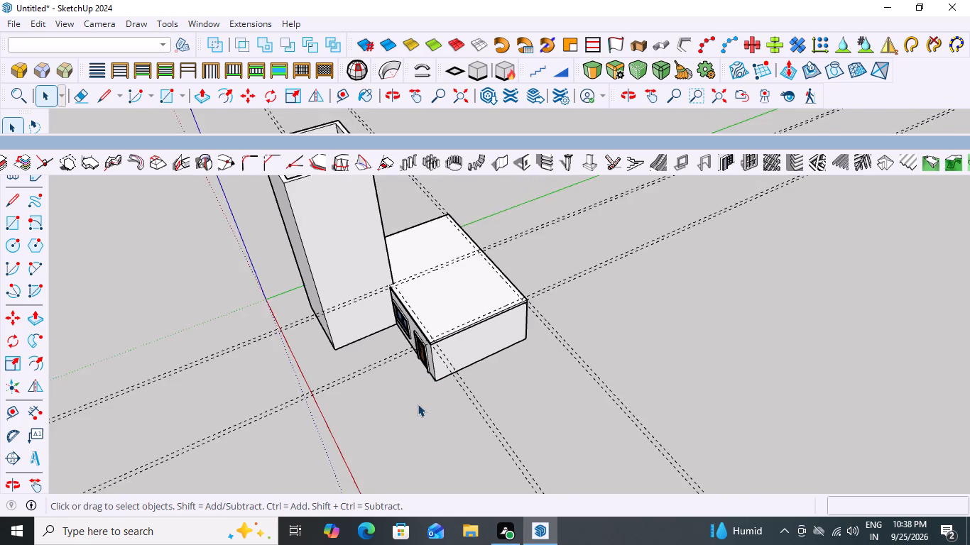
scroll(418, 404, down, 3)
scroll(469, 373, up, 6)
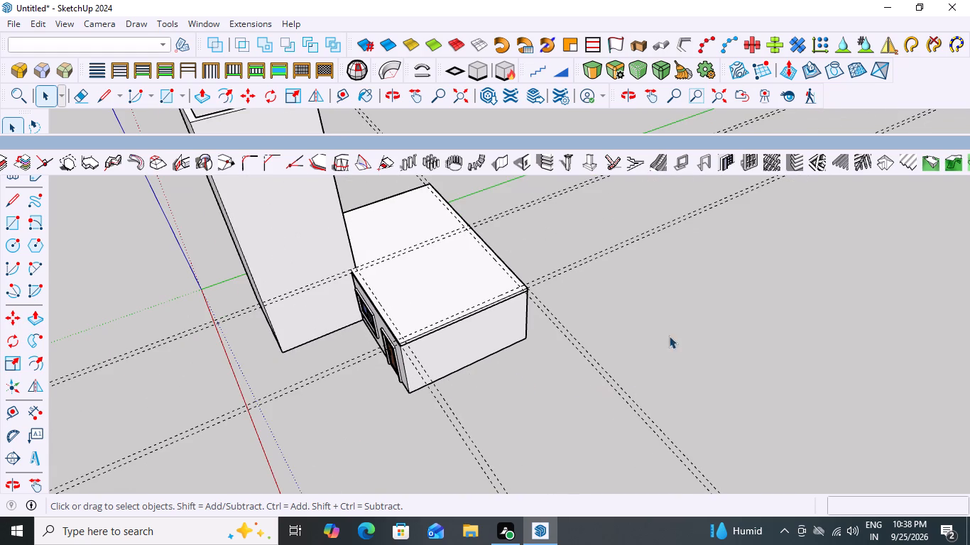
Examine the low building's side wall, roof-edge guides and window-and-door front, together with its junction with the tower.
middle_drag(694, 358, 633, 343)
scroll(411, 351, up, 2)
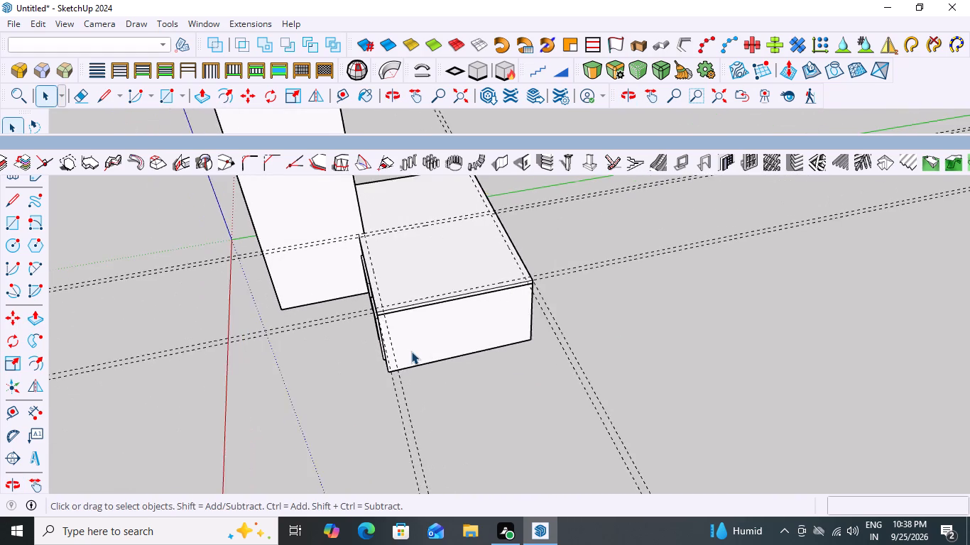
scroll(411, 351, up, 2)
middle_drag(411, 390, 476, 394)
scroll(463, 400, down, 5)
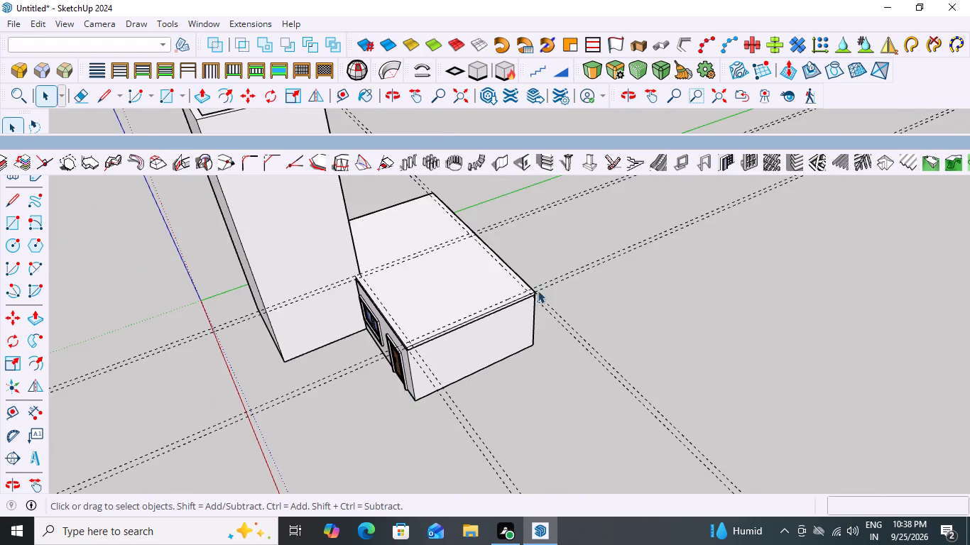
scroll(523, 276, up, 6)
scroll(561, 209, down, 5)
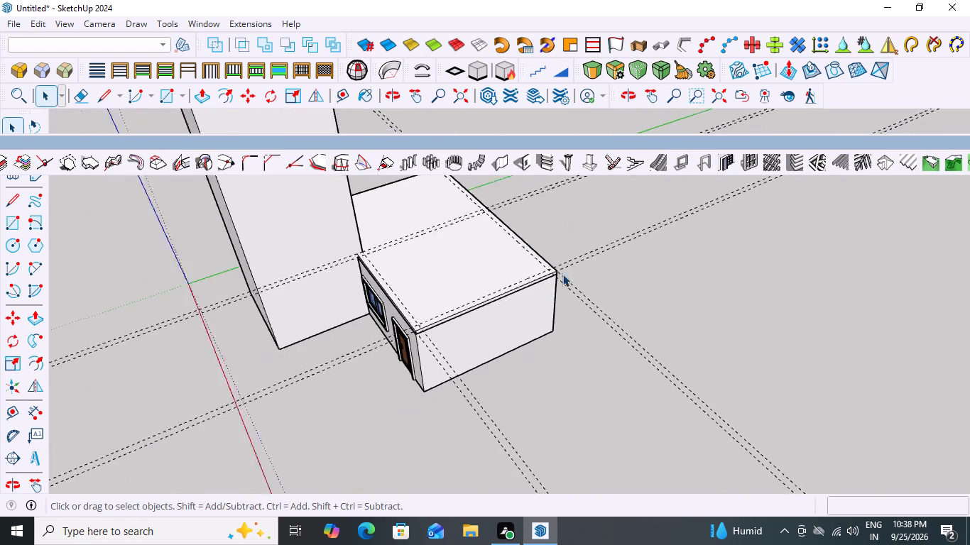
scroll(562, 274, down, 1)
scroll(548, 344, up, 3)
scroll(521, 330, down, 9)
middle_drag(584, 355, 582, 356)
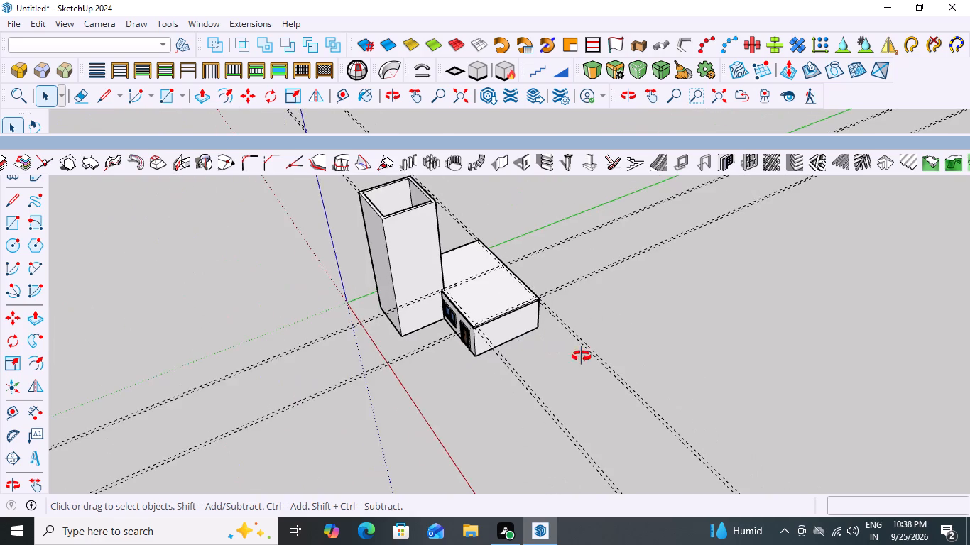
middle_drag(582, 356, 520, 350)
scroll(498, 317, up, 7)
scroll(540, 399, down, 2)
middle_drag(550, 399, 665, 399)
scroll(419, 323, up, 4)
scroll(596, 319, up, 2)
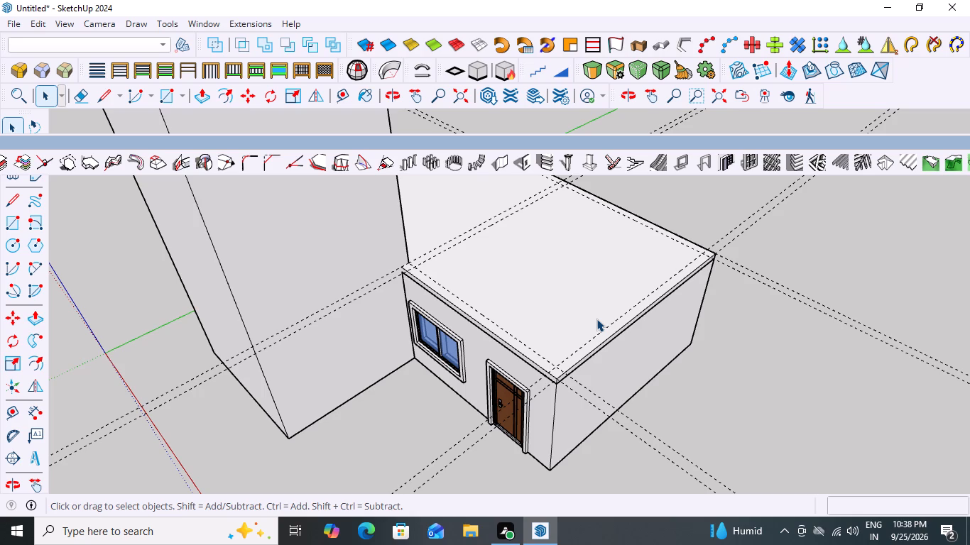
scroll(507, 302, down, 3)
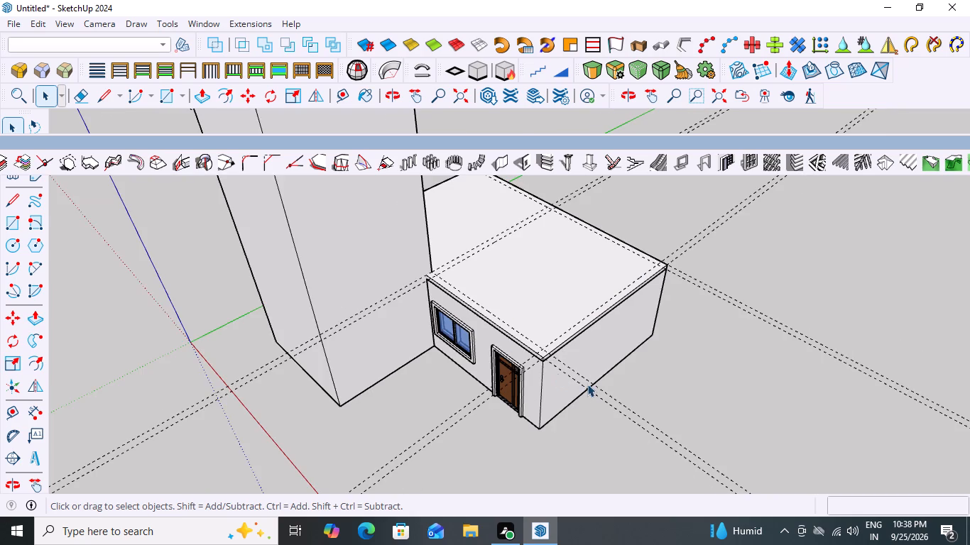
scroll(587, 384, up, 5)
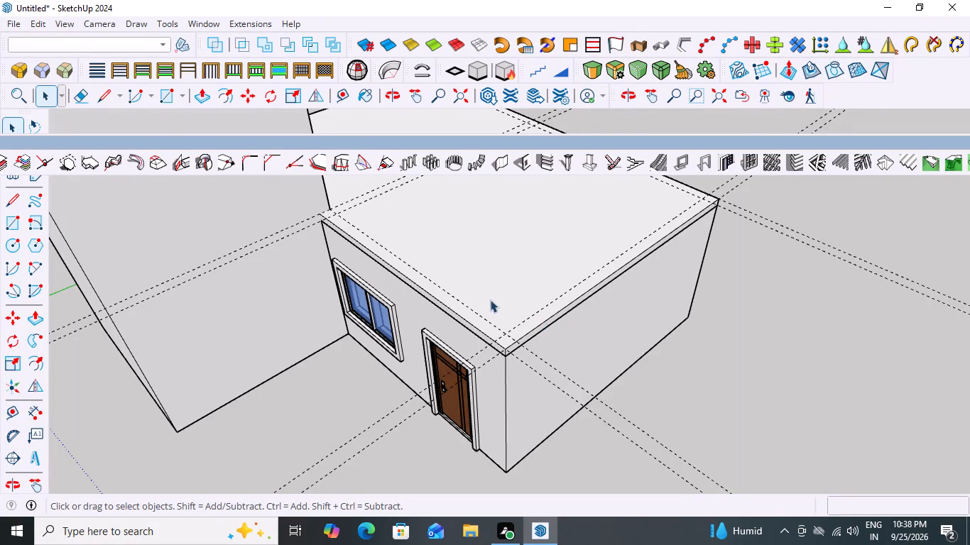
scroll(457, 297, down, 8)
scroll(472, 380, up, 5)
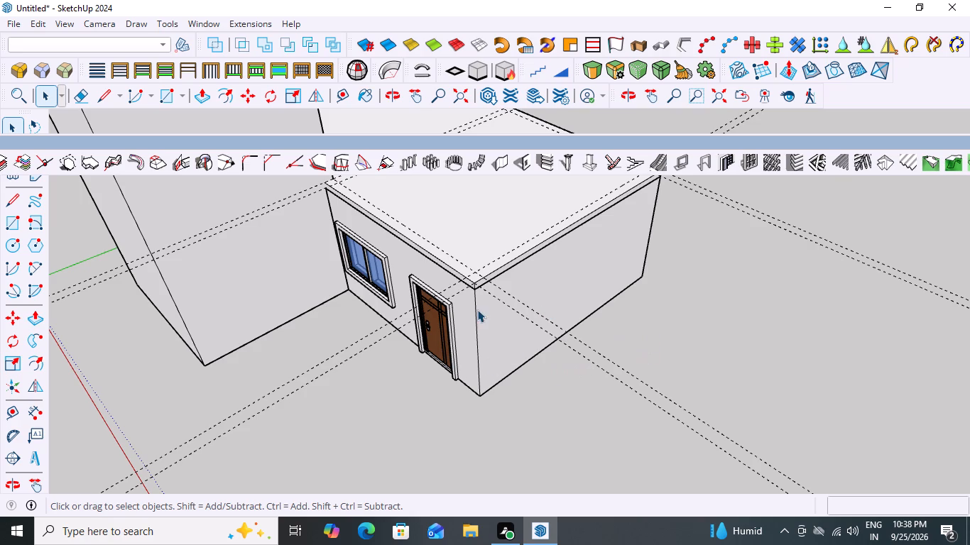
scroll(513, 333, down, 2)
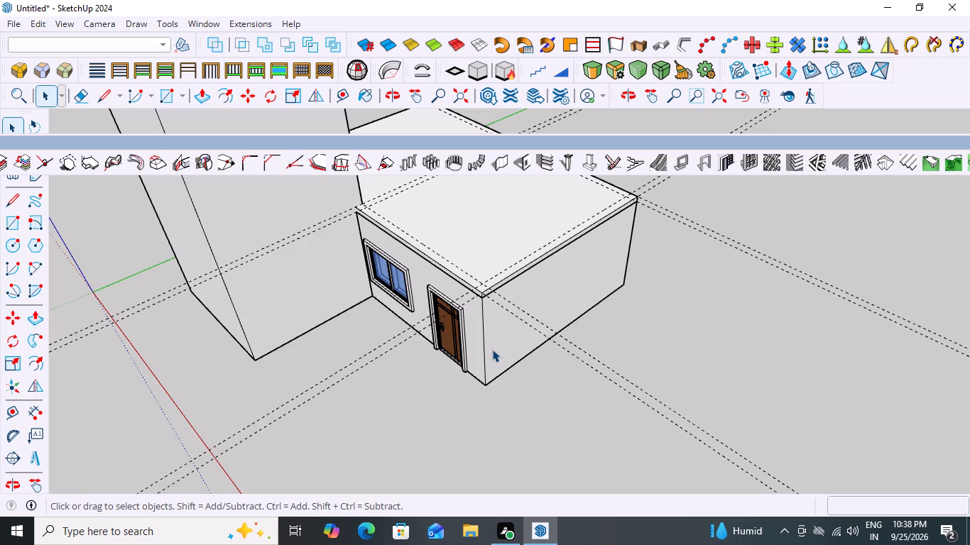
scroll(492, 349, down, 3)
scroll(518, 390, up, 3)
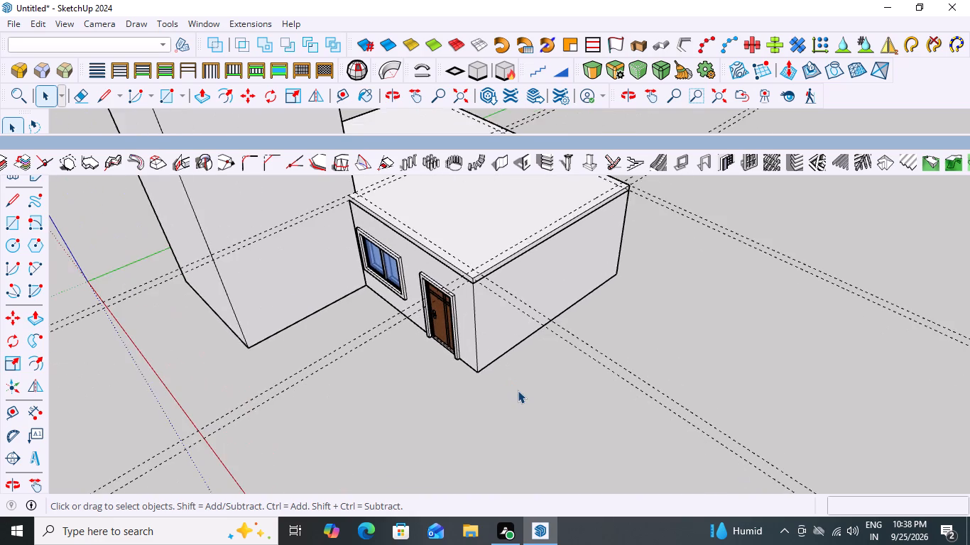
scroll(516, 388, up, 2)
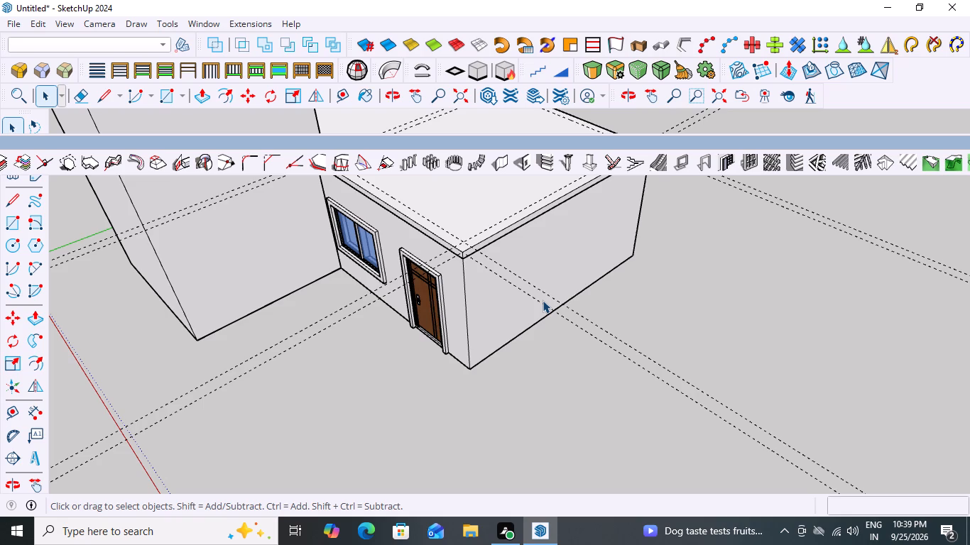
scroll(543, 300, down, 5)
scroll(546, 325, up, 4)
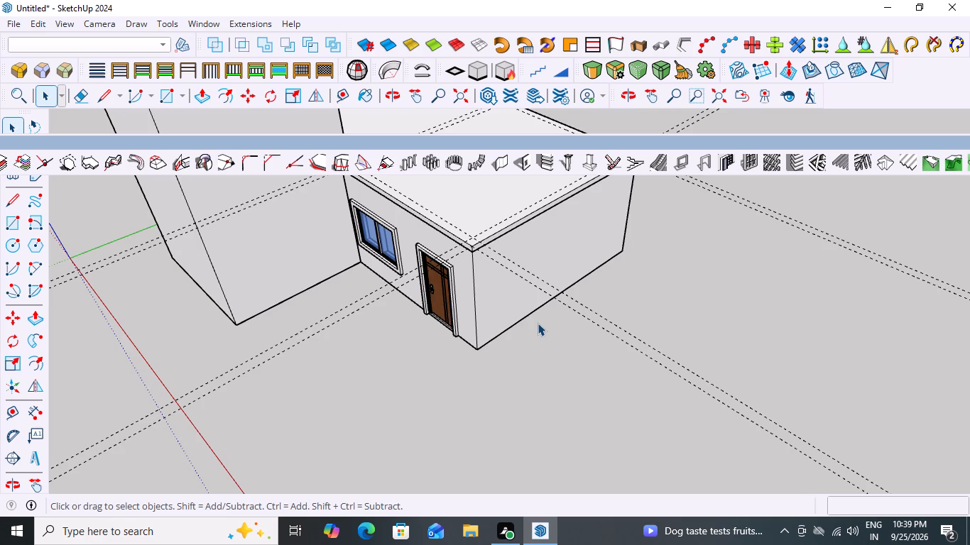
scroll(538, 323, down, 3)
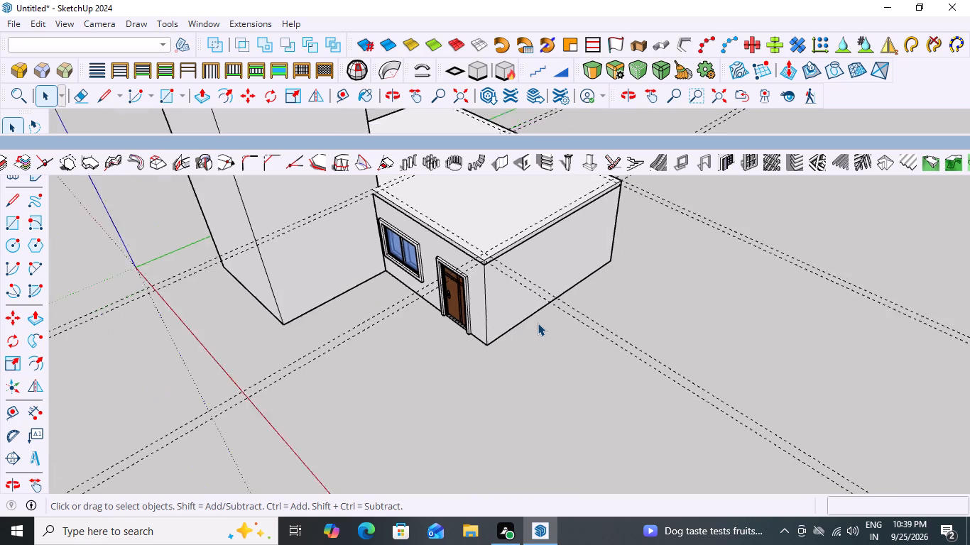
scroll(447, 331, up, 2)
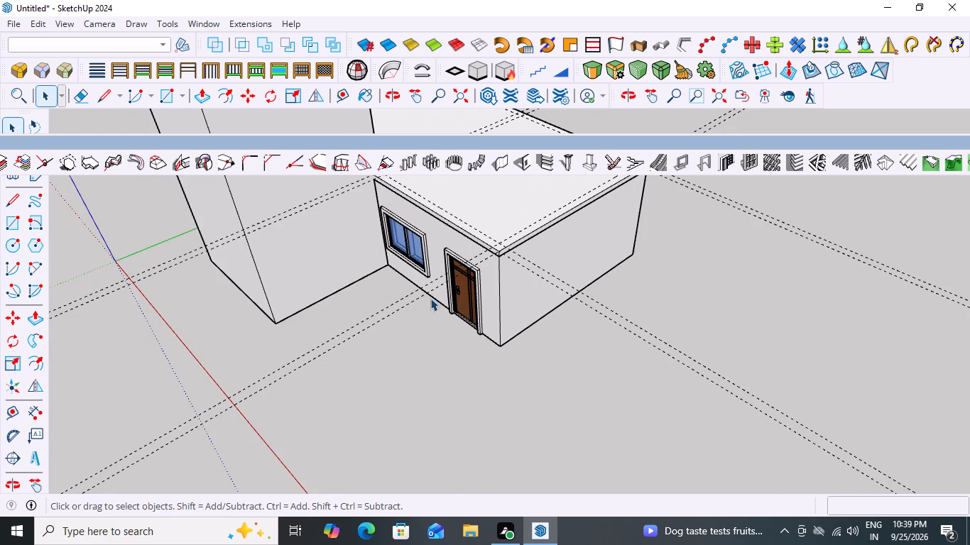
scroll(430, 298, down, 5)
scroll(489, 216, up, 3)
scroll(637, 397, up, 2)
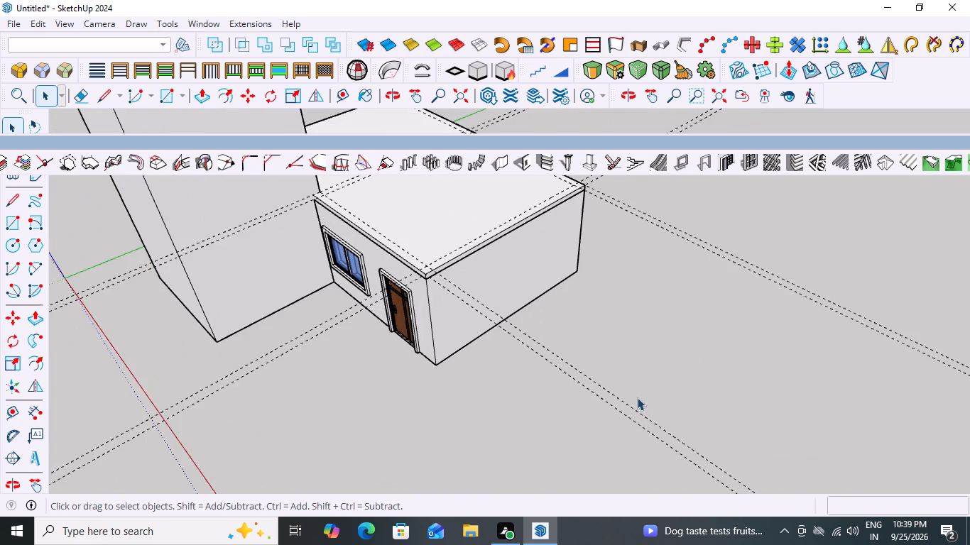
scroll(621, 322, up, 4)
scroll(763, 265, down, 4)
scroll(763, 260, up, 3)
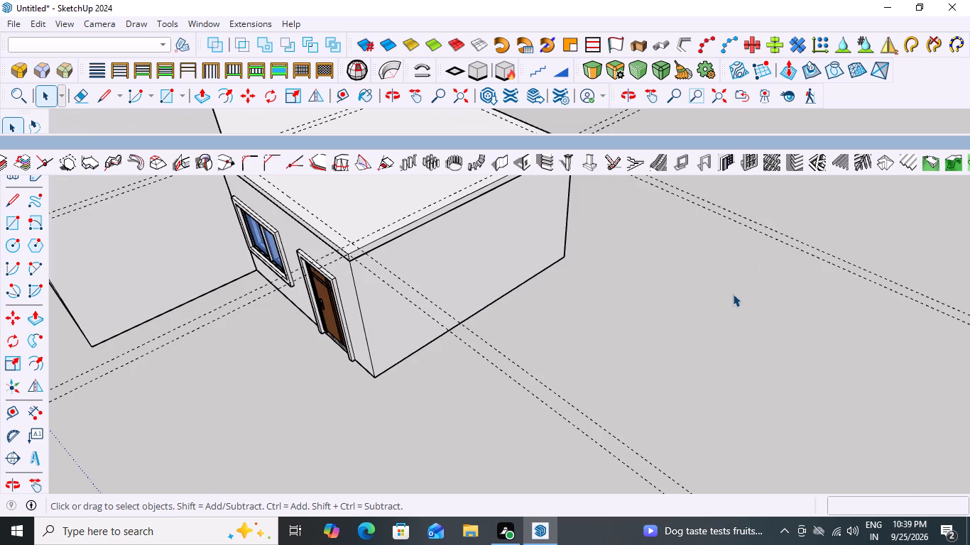
Inspect the low building's window-and-door front beside the tower and the roof-edge guides at its outer corner.
scroll(655, 264, down, 10)
middle_drag(466, 348, 594, 335)
scroll(445, 259, up, 3)
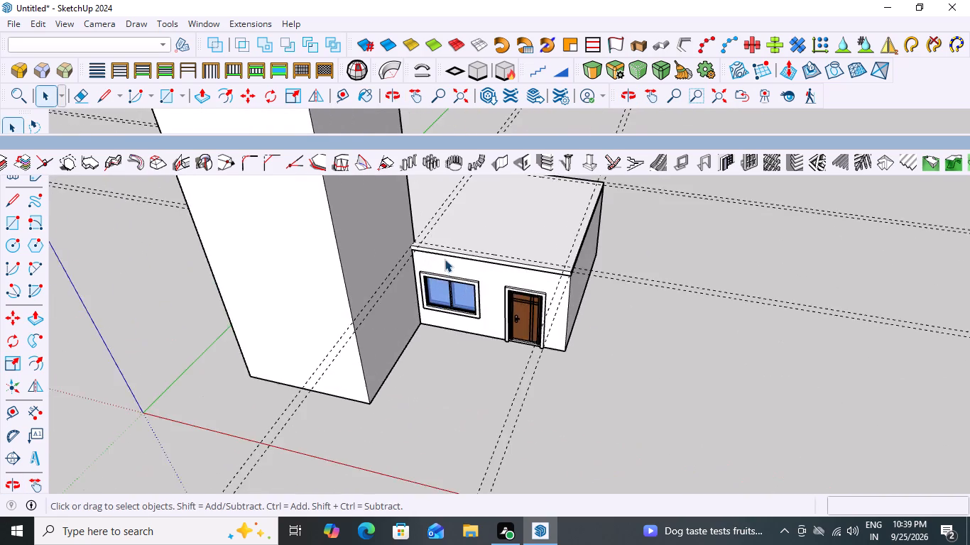
scroll(445, 259, up, 4)
scroll(486, 274, down, 10)
middle_drag(674, 315, 585, 319)
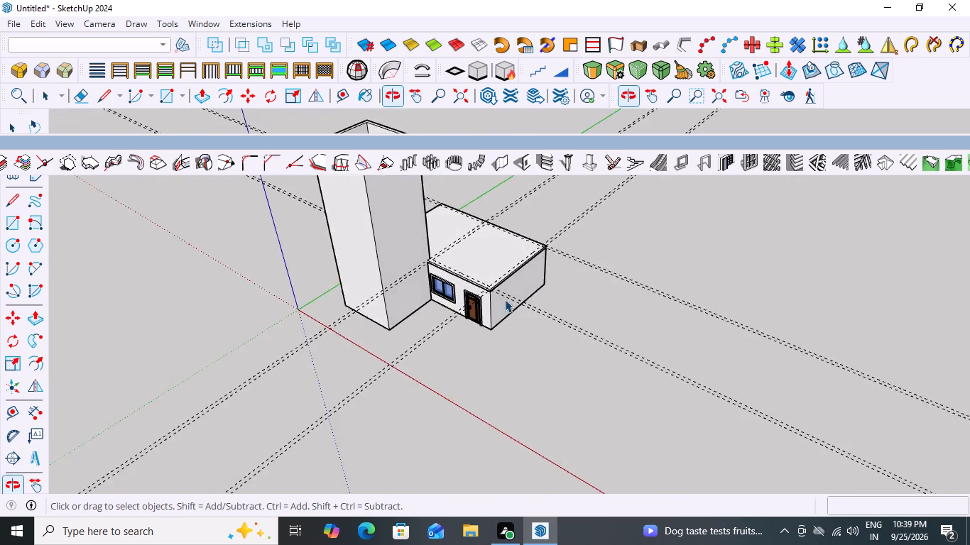
scroll(505, 299, up, 7)
scroll(450, 244, up, 3)
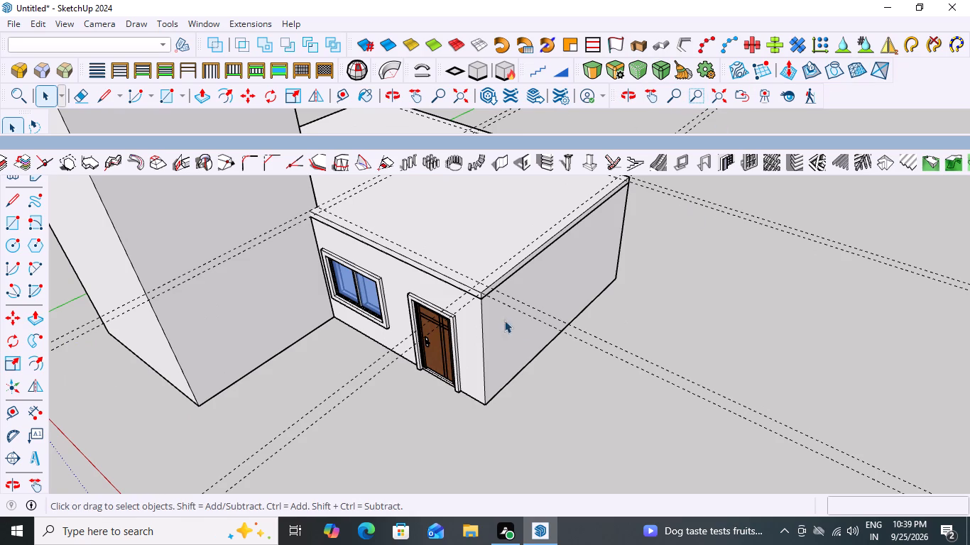
Start a right-aligned single brick wall, 9" thick and 10' high, along the low building's front roof edge from the tower corner to the outer corner.
scroll(638, 376, down, 9)
scroll(530, 331, up, 3)
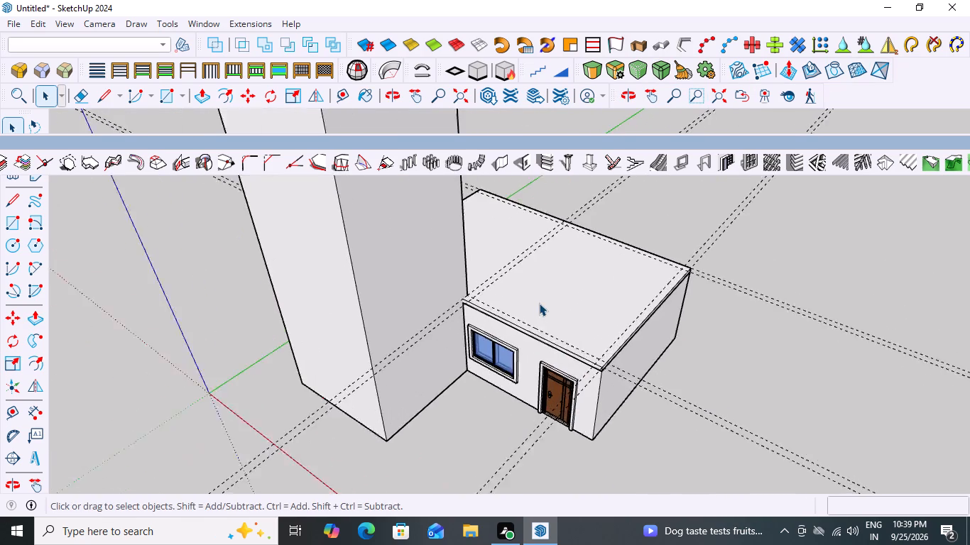
scroll(539, 303, up, 6)
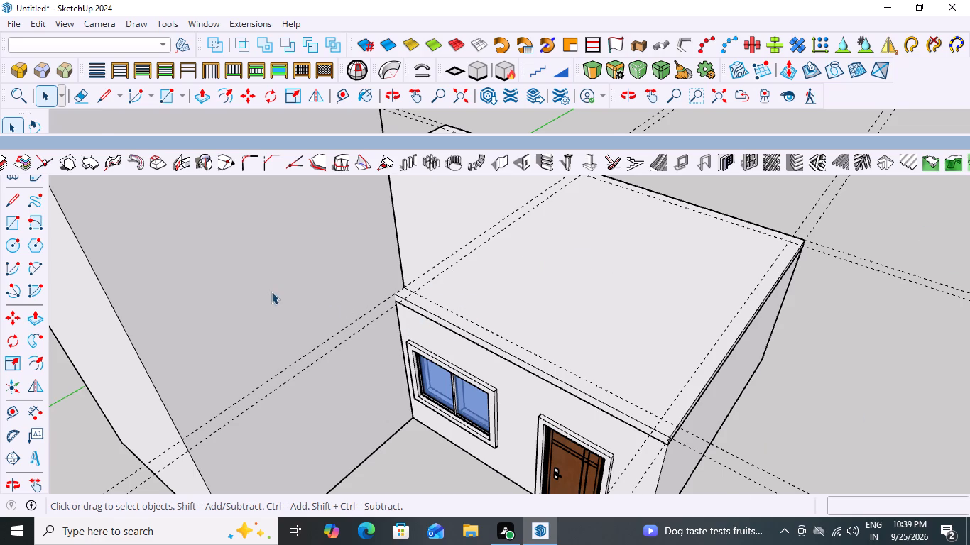
scroll(271, 292, down, 5)
scroll(474, 387, up, 3)
scroll(449, 256, up, 3)
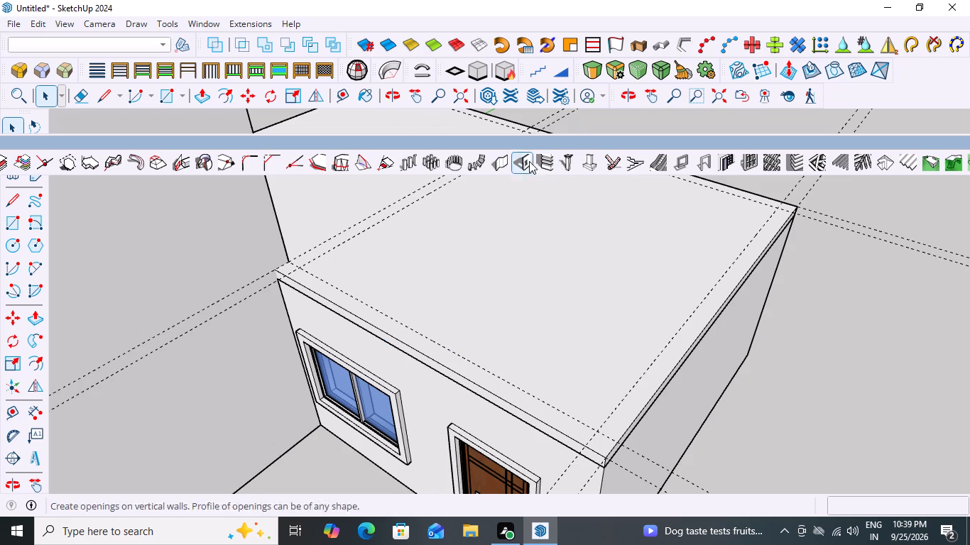
click(501, 160)
scroll(445, 258, down, 4)
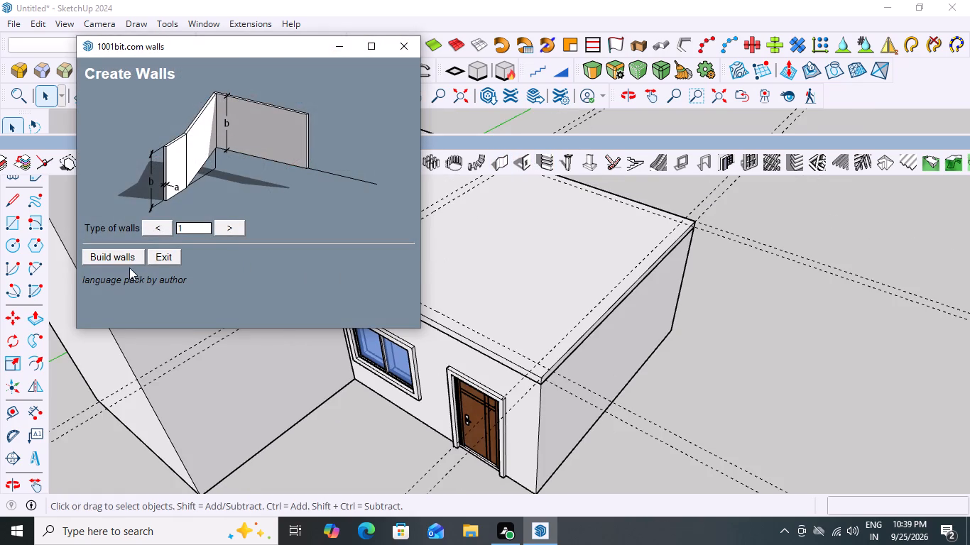
click(136, 260)
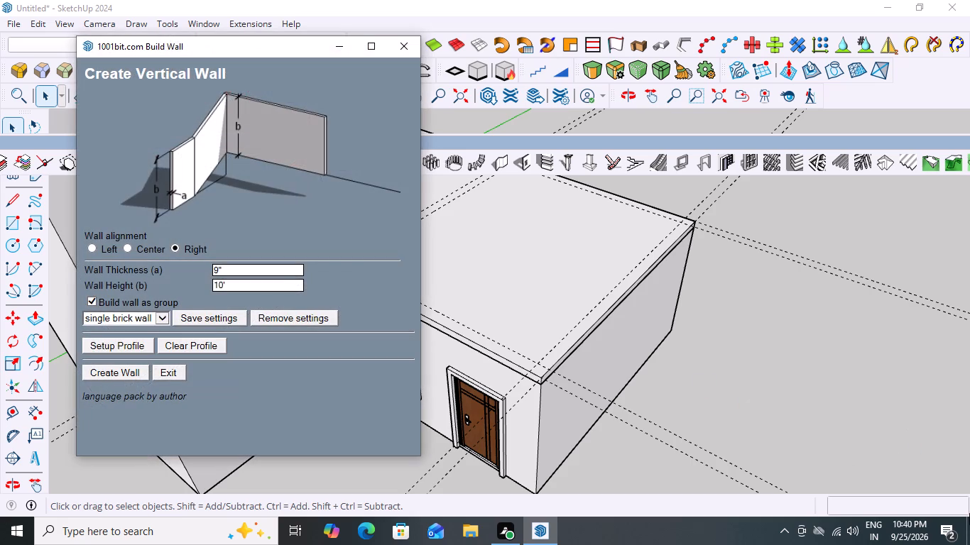
click(99, 370)
scroll(344, 245, up, 6)
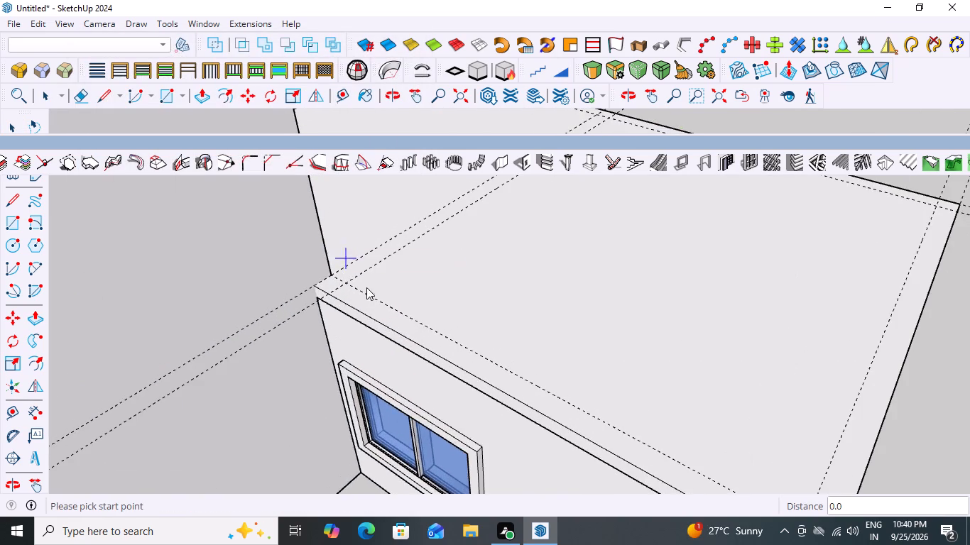
scroll(384, 272, down, 3)
scroll(336, 292, up, 7)
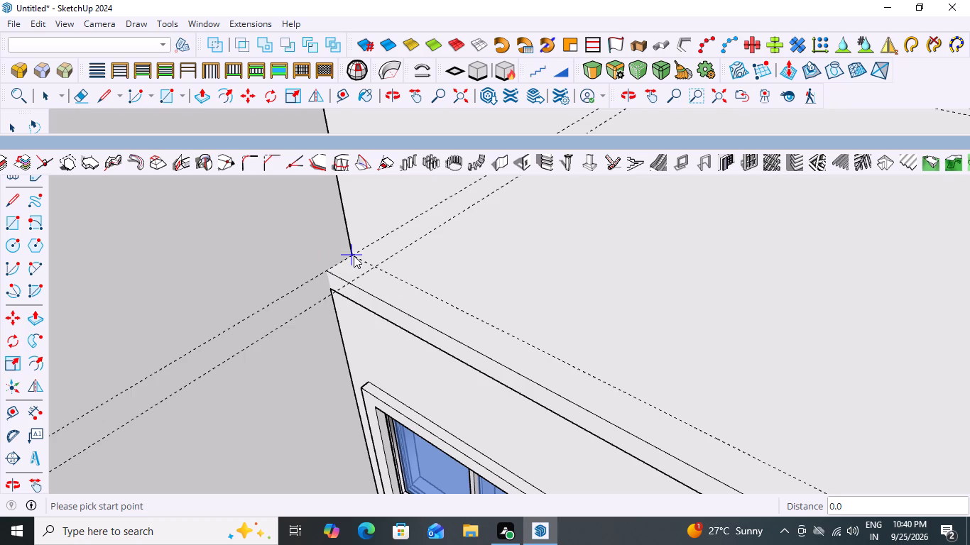
click(354, 255)
key(Escape)
drag(326, 269, 332, 283)
scroll(403, 329, down, 9)
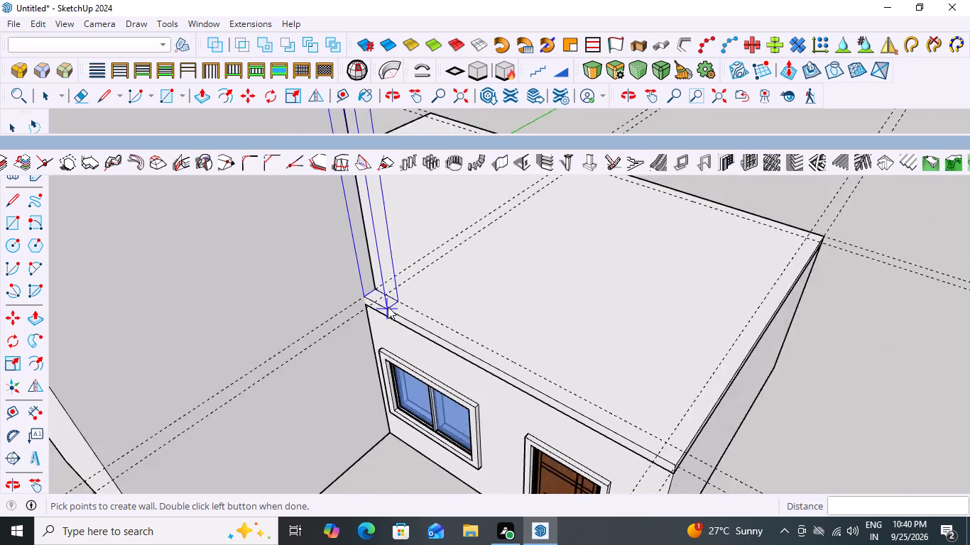
scroll(388, 307, down, 9)
scroll(494, 424, up, 3)
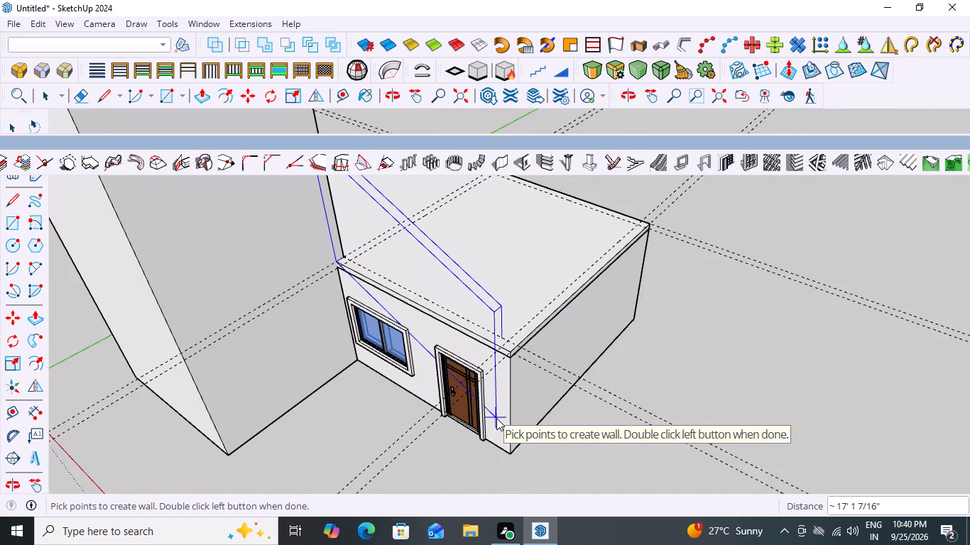
scroll(496, 418, up, 7)
scroll(536, 243, up, 5)
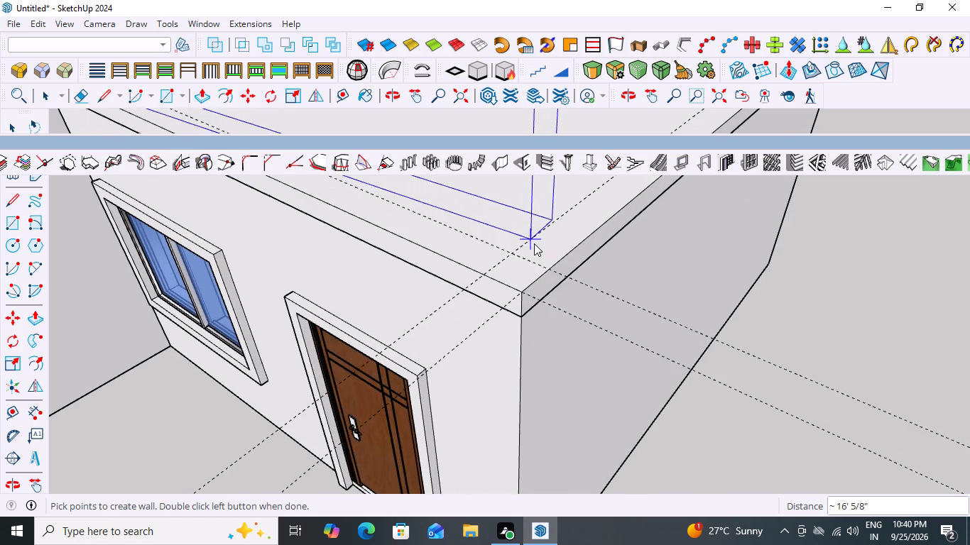
click(519, 290)
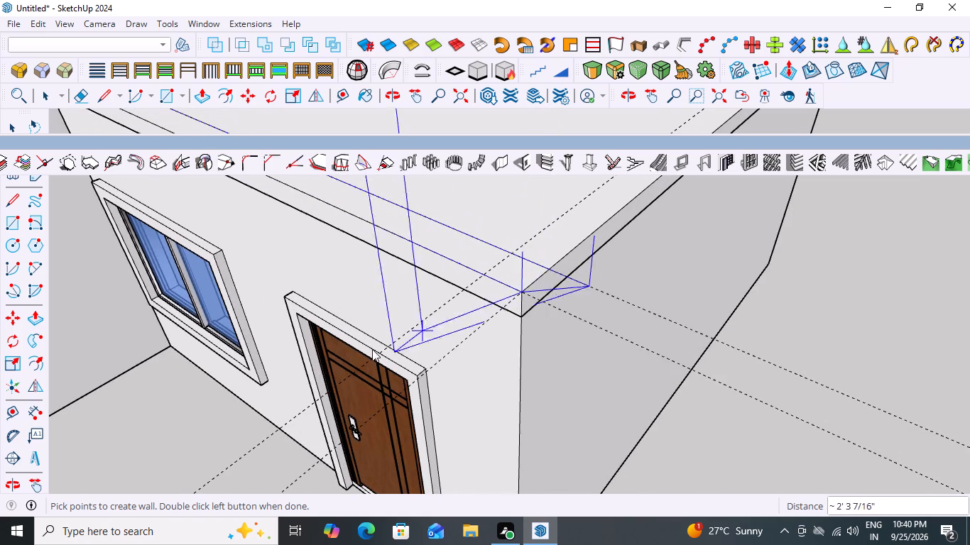
Continue the wall along the low building's outer side roof edge to its rear outer corner.
scroll(367, 350, down, 12)
scroll(583, 210, up, 6)
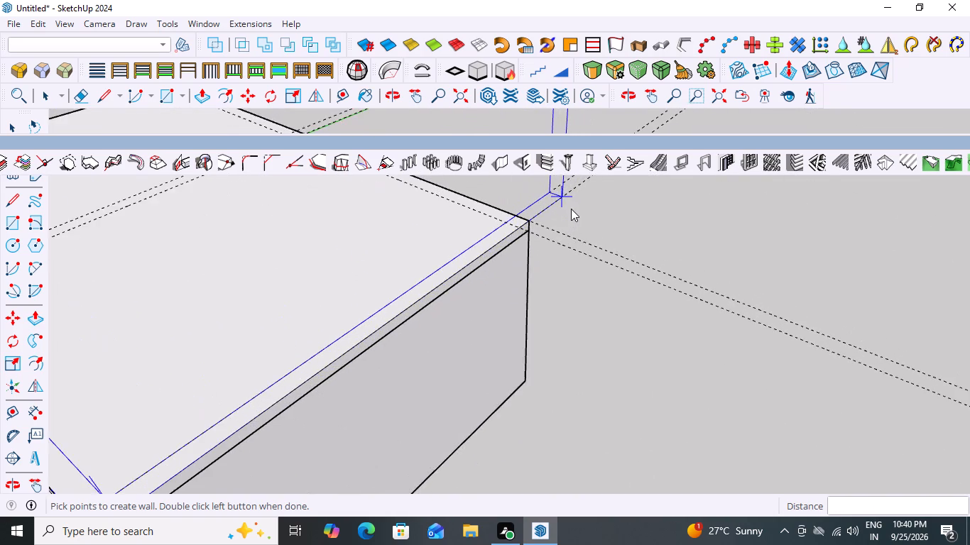
scroll(571, 209, up, 7)
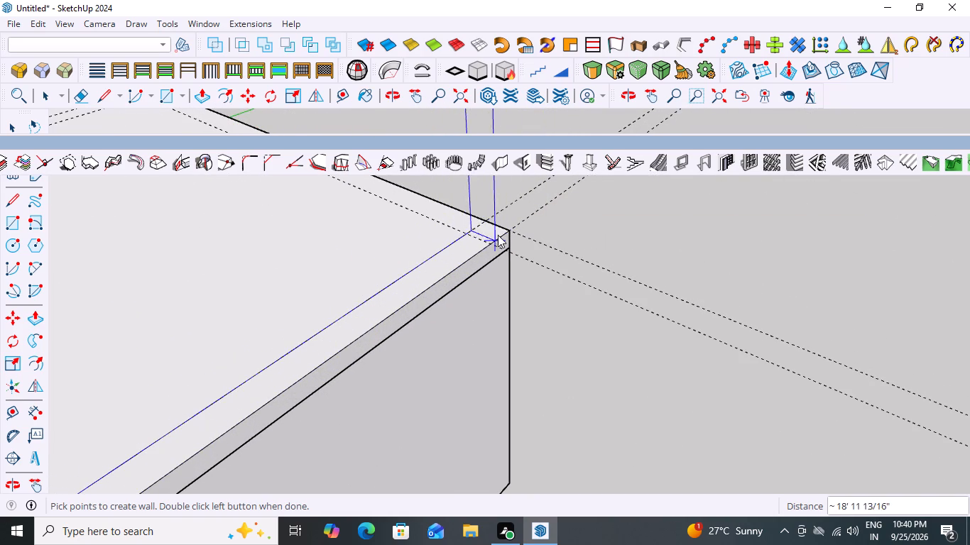
click(504, 229)
Continue the wall 16' 9" along the rear roof edge to the crossing with the tower-corner guide.
scroll(507, 276, down, 11)
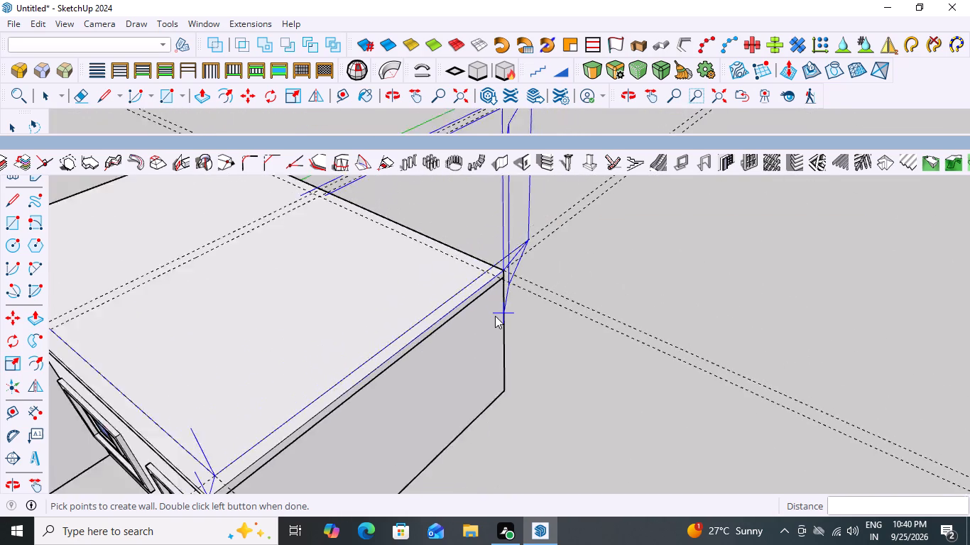
scroll(495, 316, down, 12)
middle_drag(568, 241, 234, 321)
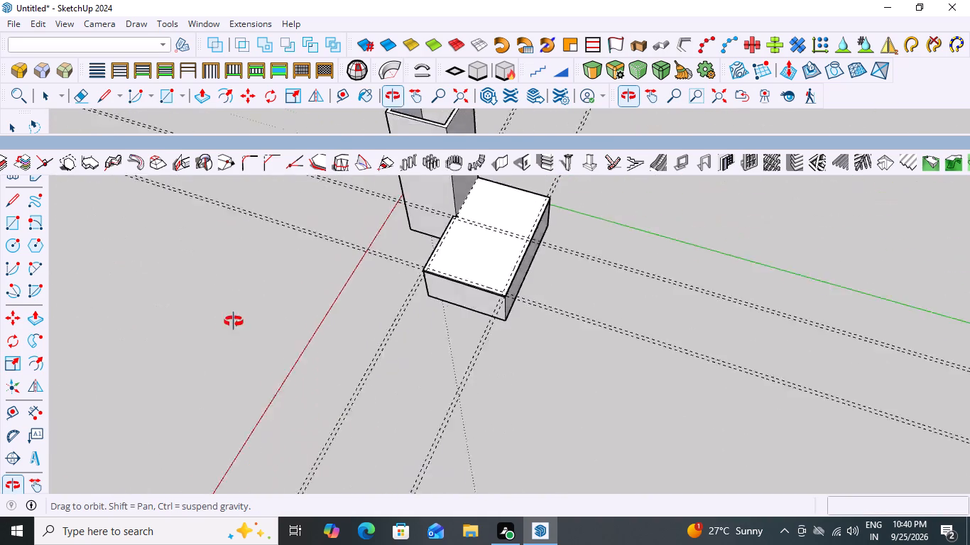
middle_drag(234, 321, 226, 321)
scroll(226, 321, up, 1)
scroll(599, 236, up, 11)
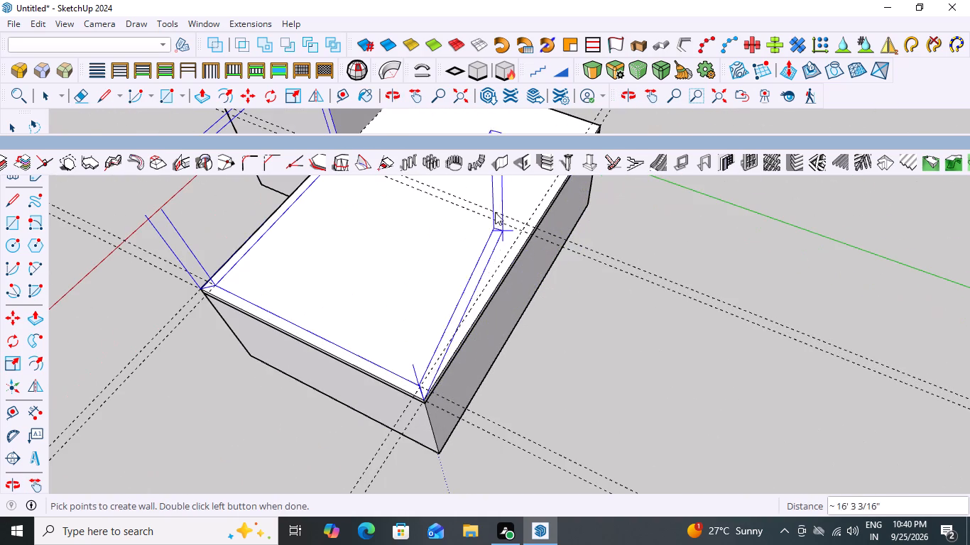
scroll(534, 228, up, 7)
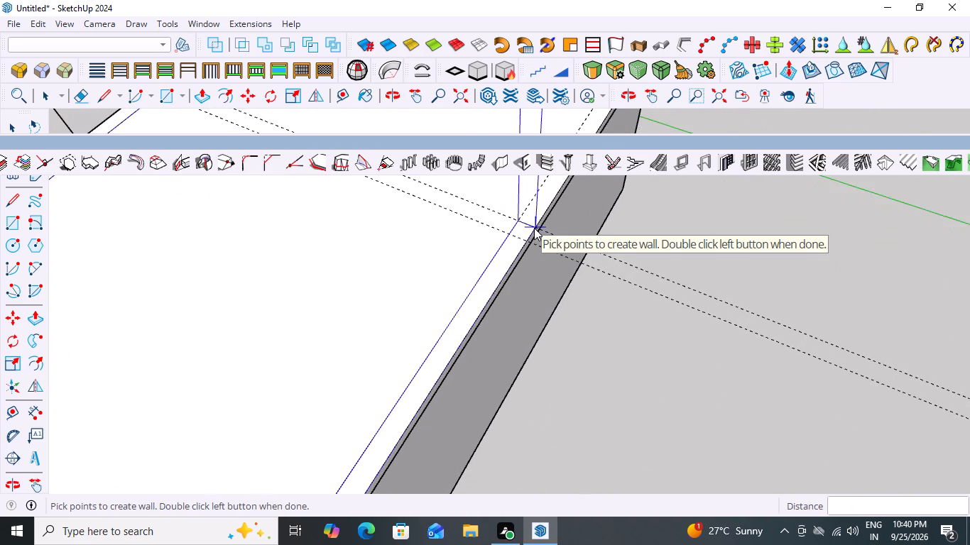
scroll(534, 228, up, 2)
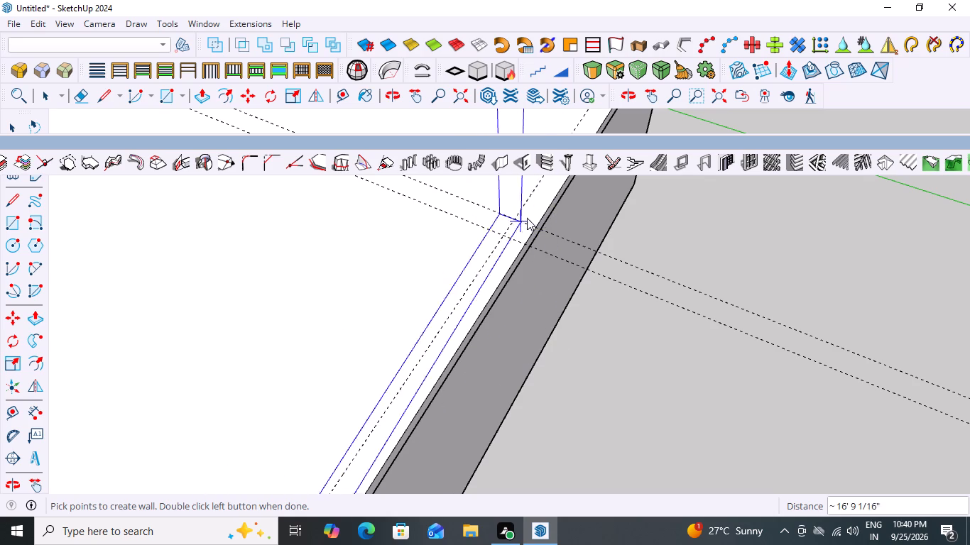
scroll(536, 226, up, 7)
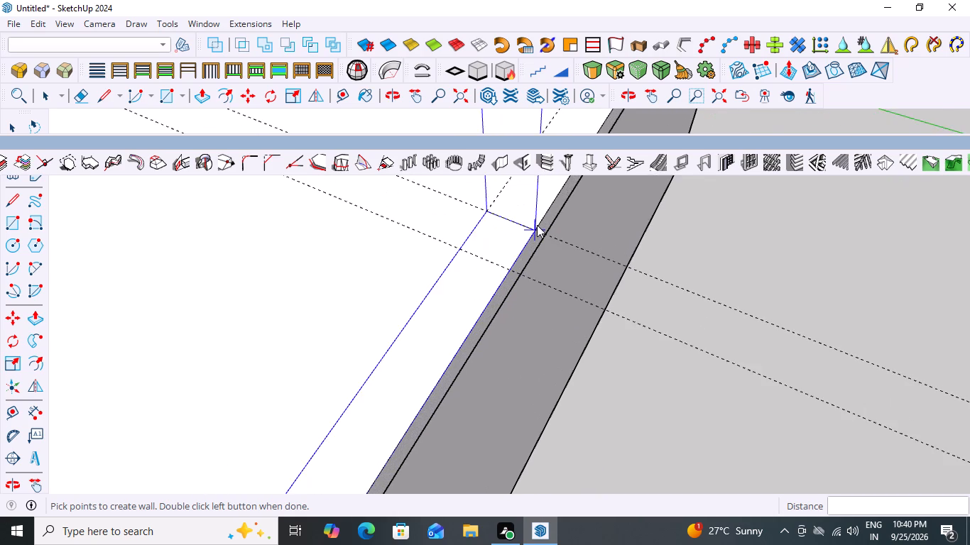
scroll(537, 225, up, 3)
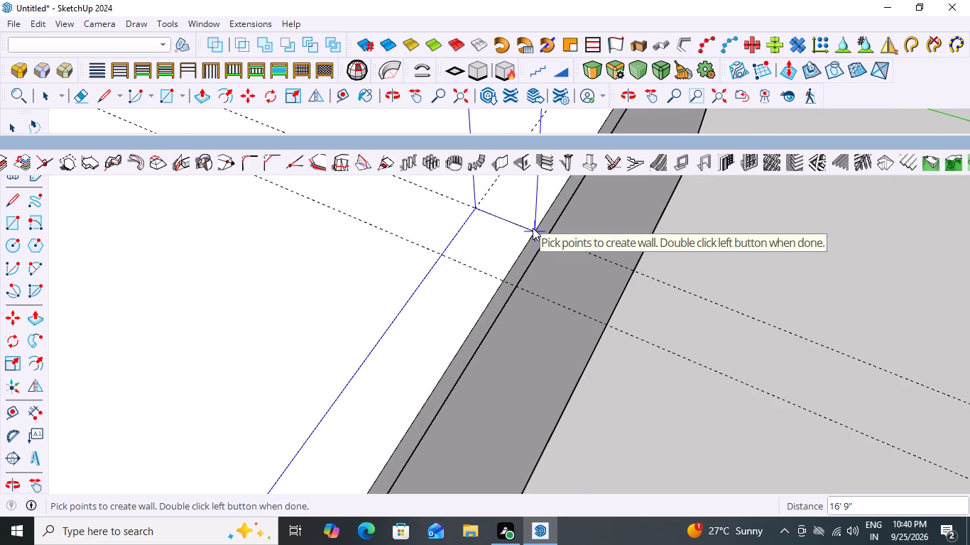
click(533, 228)
Close the wall loop with a 19' 6" run across the roof along the guide to the tower corner, and finish the wall.
scroll(337, 276, down, 20)
scroll(337, 276, down, 4)
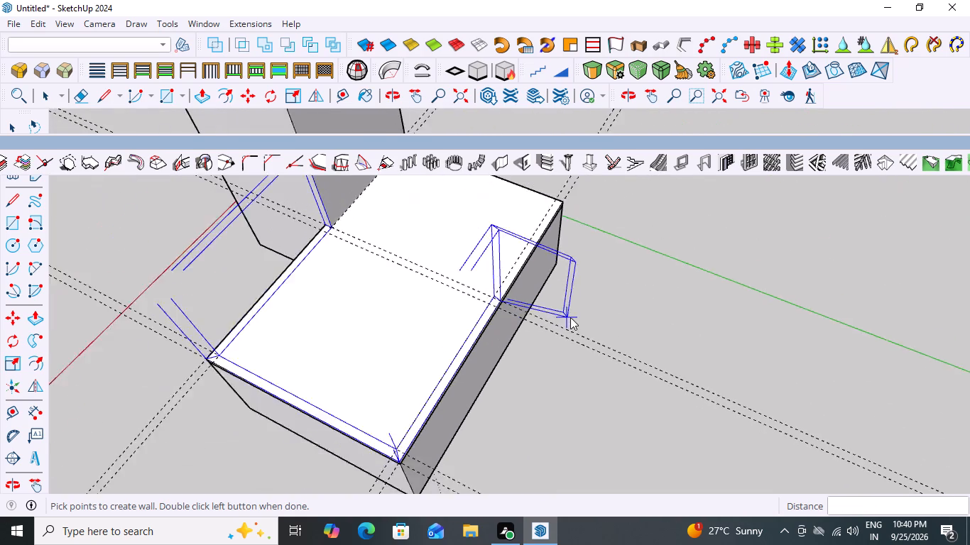
scroll(278, 229, up, 13)
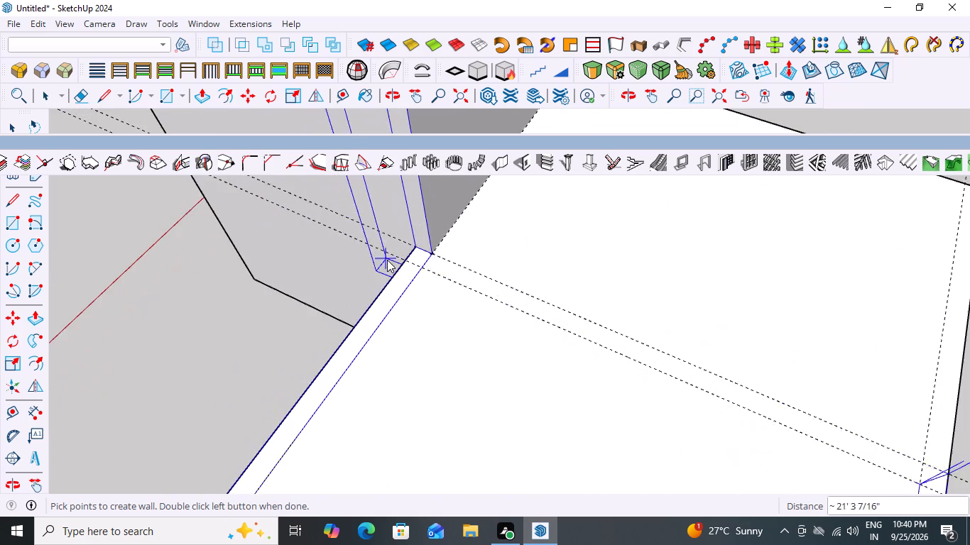
scroll(387, 260, up, 7)
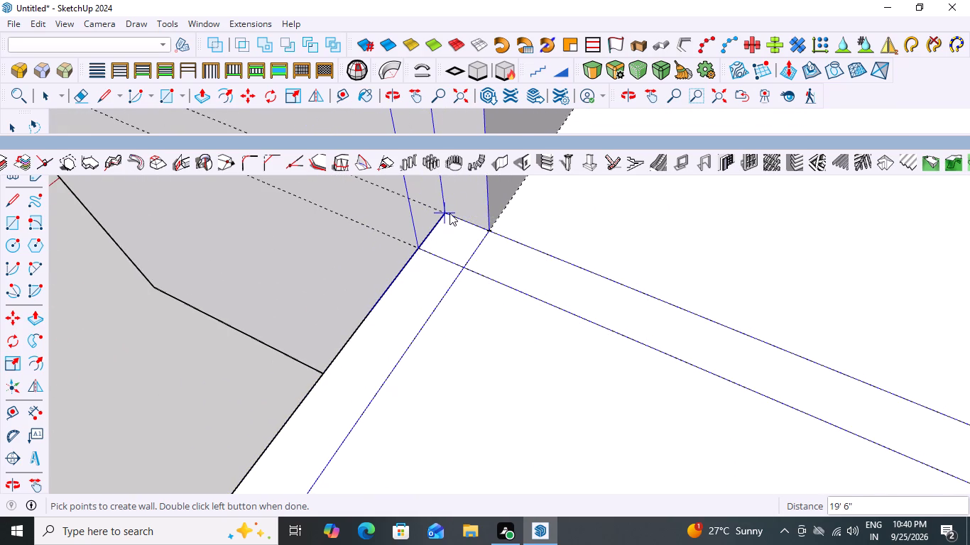
click(444, 211)
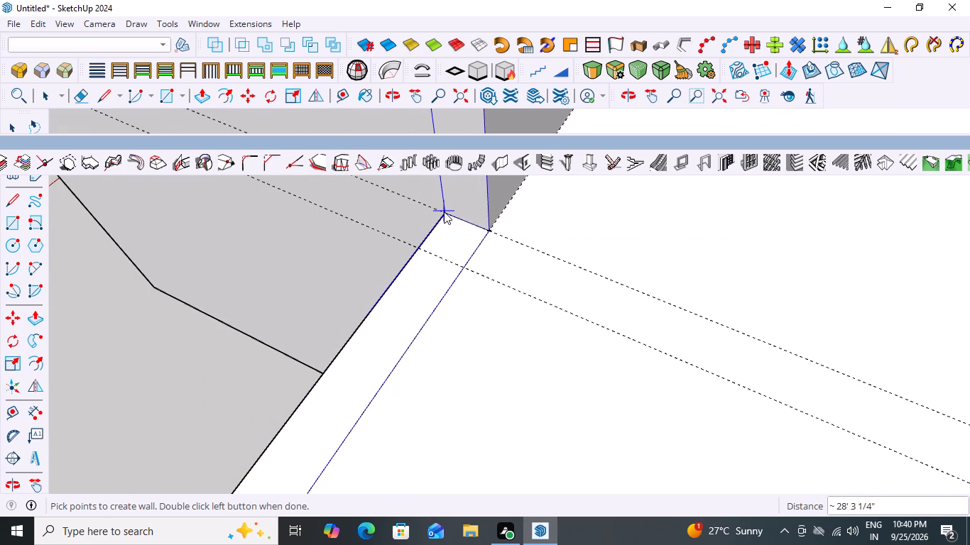
double_click(444, 211)
scroll(385, 222, down, 20)
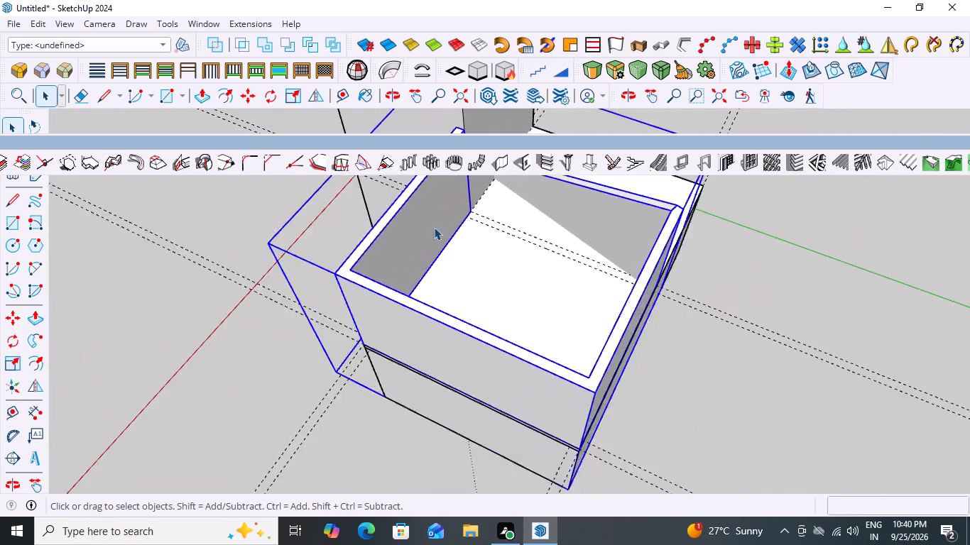
scroll(434, 227, down, 13)
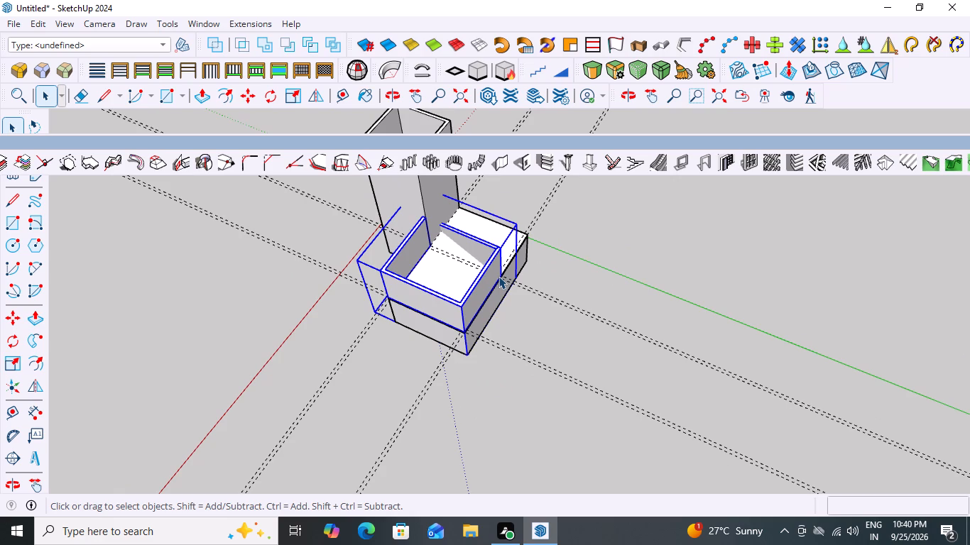
key(space)
click(599, 206)
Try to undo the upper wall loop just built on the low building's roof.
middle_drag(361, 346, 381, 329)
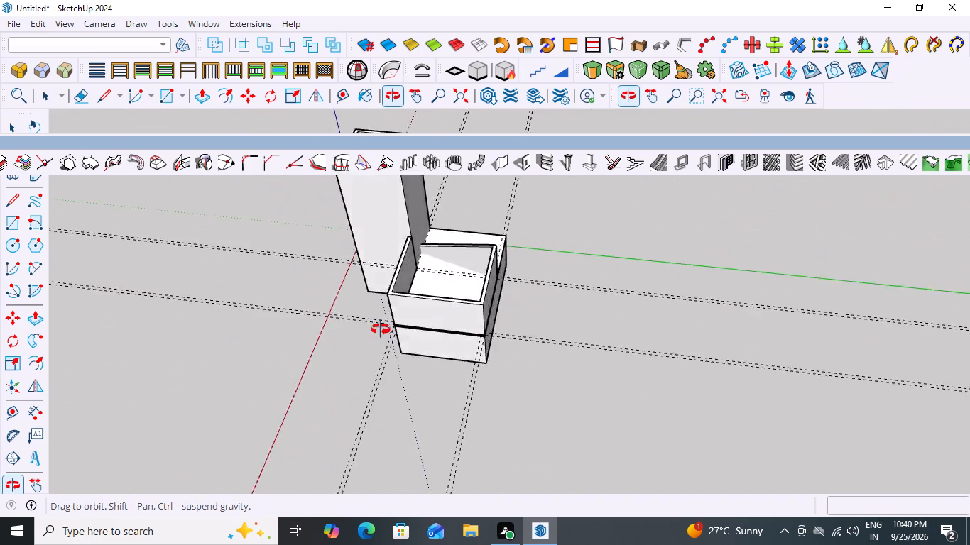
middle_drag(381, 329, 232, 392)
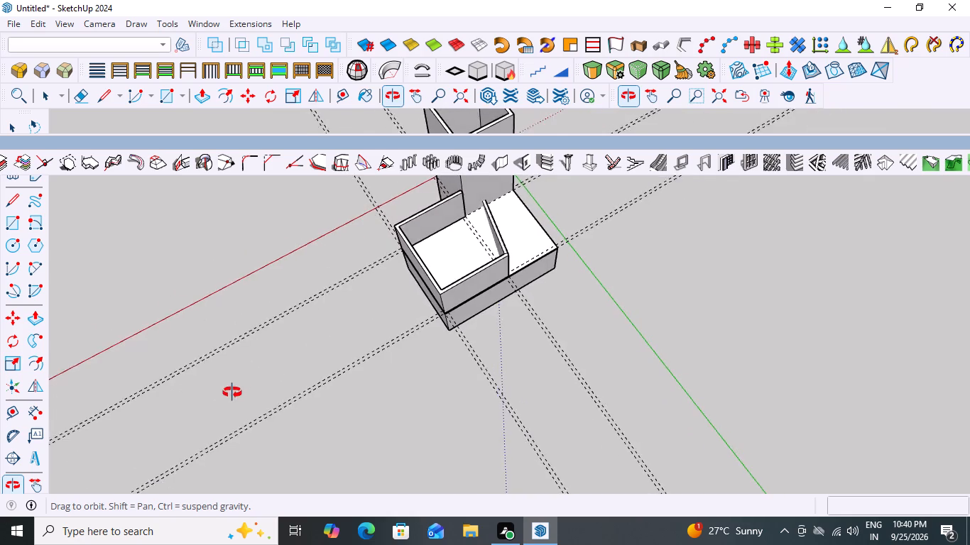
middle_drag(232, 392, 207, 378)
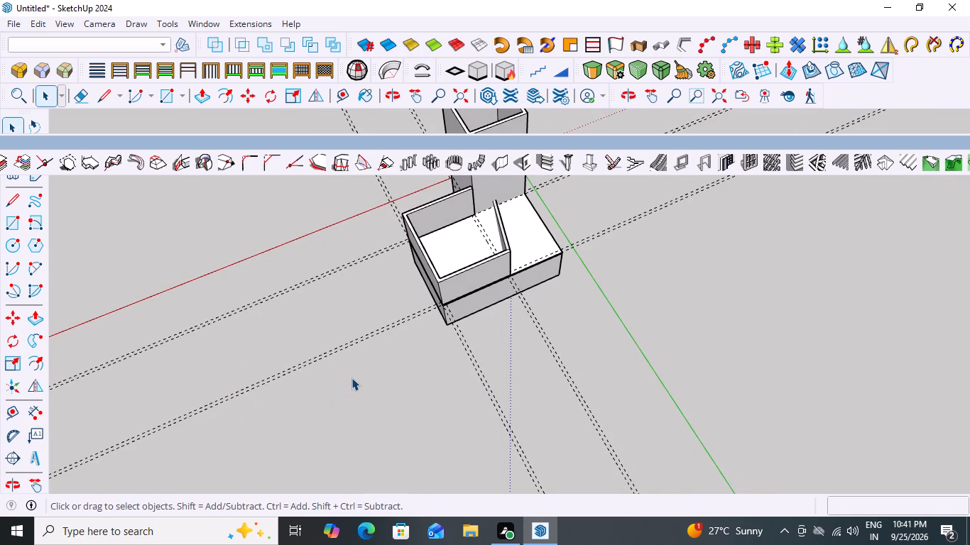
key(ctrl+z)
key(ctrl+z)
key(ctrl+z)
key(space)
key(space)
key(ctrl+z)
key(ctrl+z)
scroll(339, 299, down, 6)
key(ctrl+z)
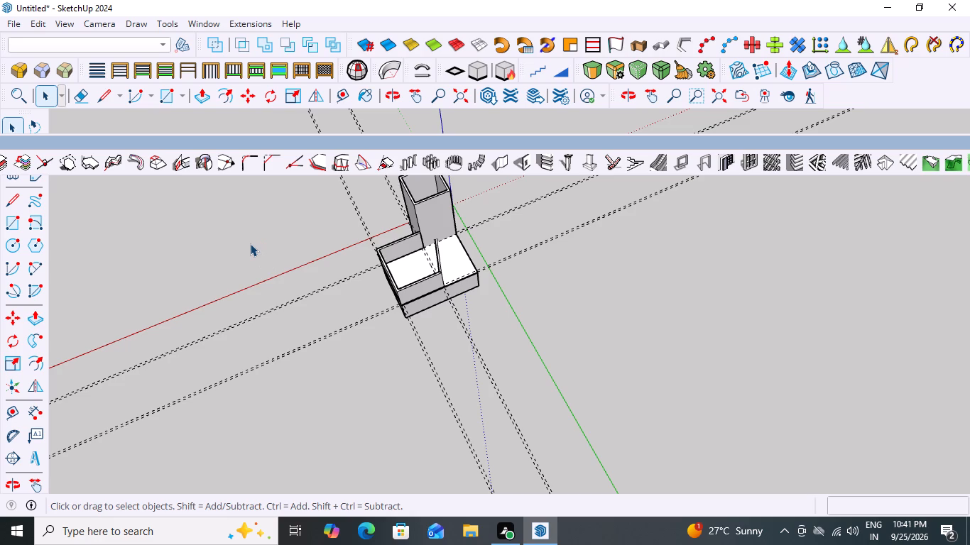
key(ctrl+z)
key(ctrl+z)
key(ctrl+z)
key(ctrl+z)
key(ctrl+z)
Delete all wall geometry inside the upper wall group on the low building's roof and leave the group.
click(410, 290)
scroll(368, 311, down, 3)
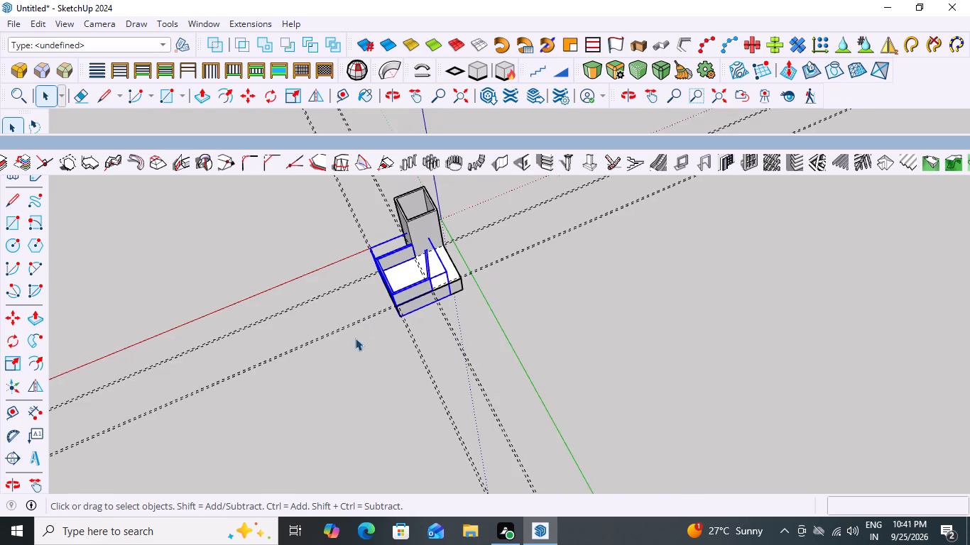
scroll(494, 317, down, 2)
middle_drag(303, 331, 581, 178)
scroll(447, 355, up, 7)
click(459, 302)
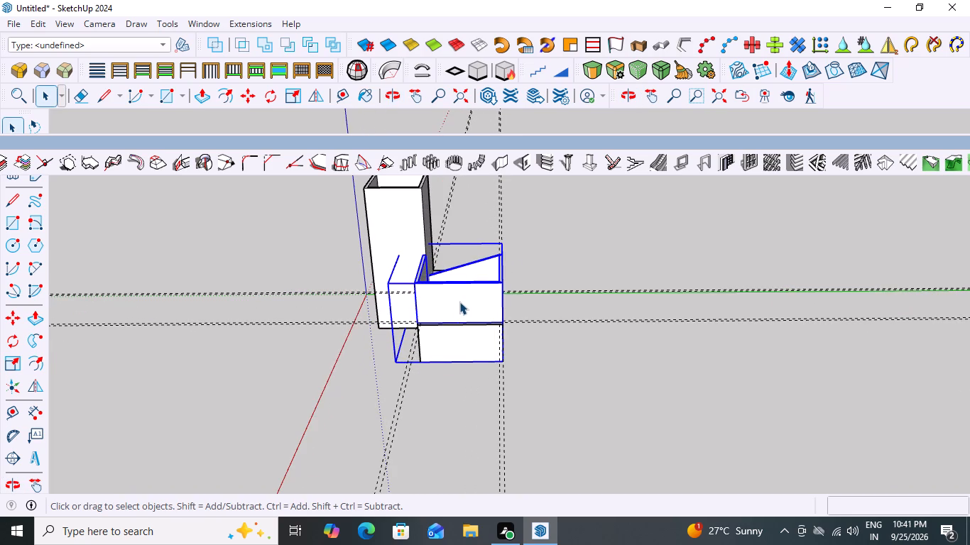
double_click(459, 302)
middle_drag(574, 329, 413, 367)
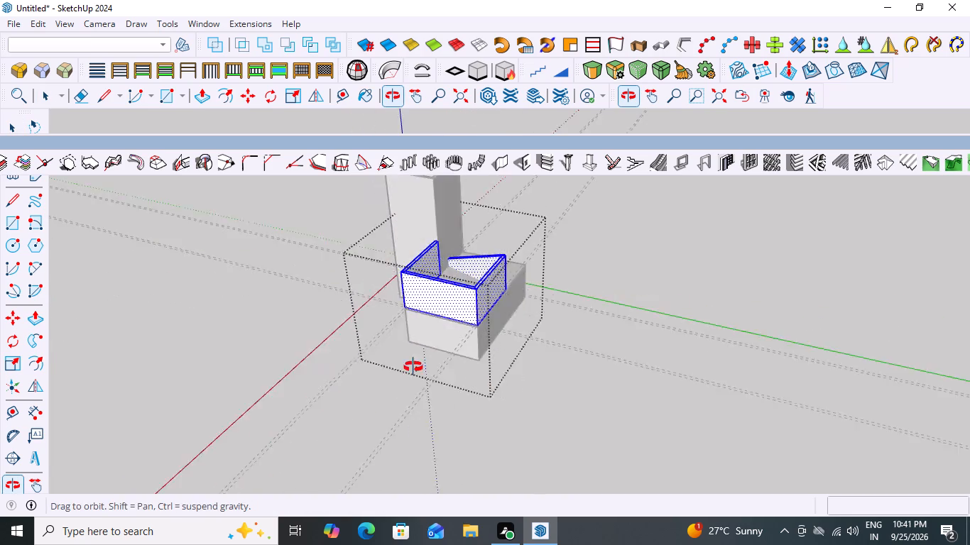
middle_drag(413, 367, 400, 365)
key(Delete)
middle_drag(370, 341, 446, 361)
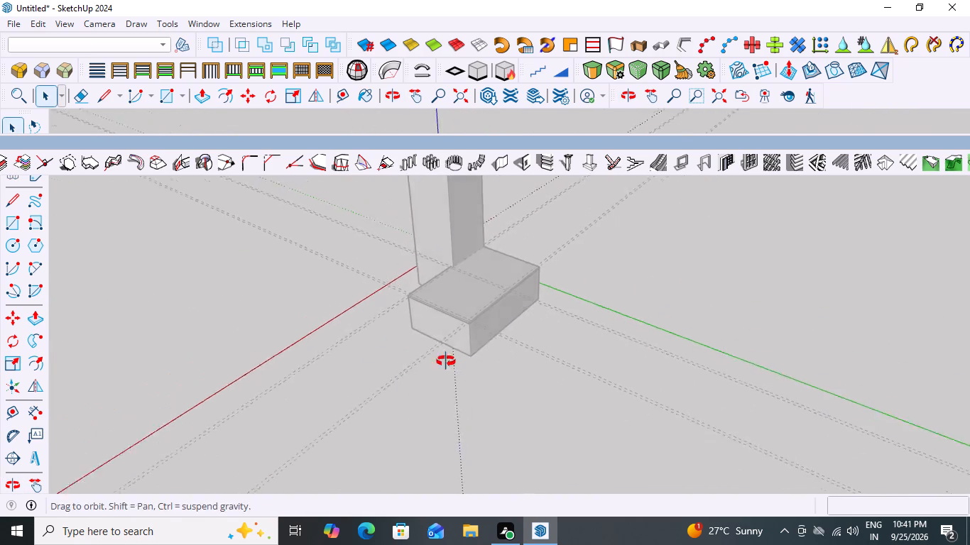
middle_drag(446, 361, 513, 370)
click(604, 351)
Set up a new right-aligned single brick wall, 9" thick and 10' high, built as a group.
middle_drag(412, 362, 499, 409)
scroll(449, 292, up, 2)
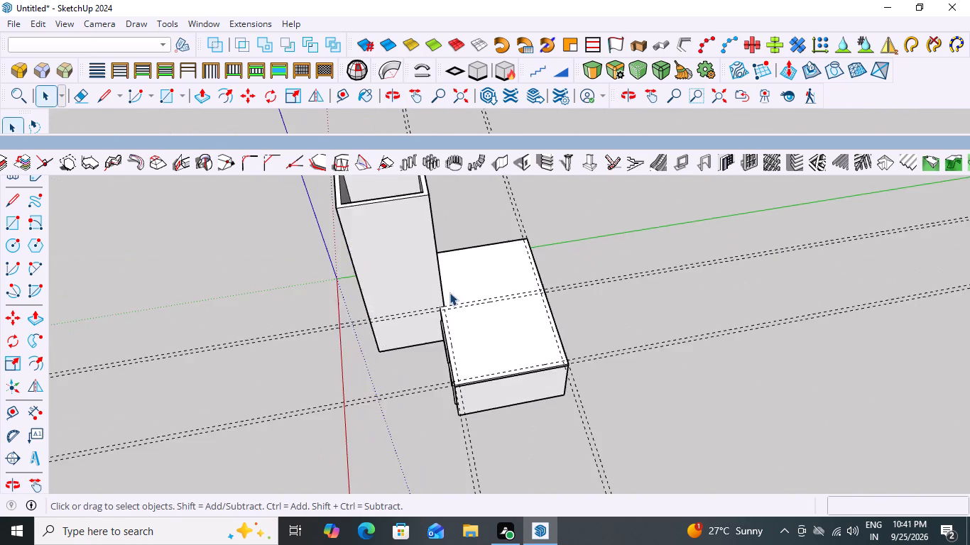
scroll(449, 292, up, 13)
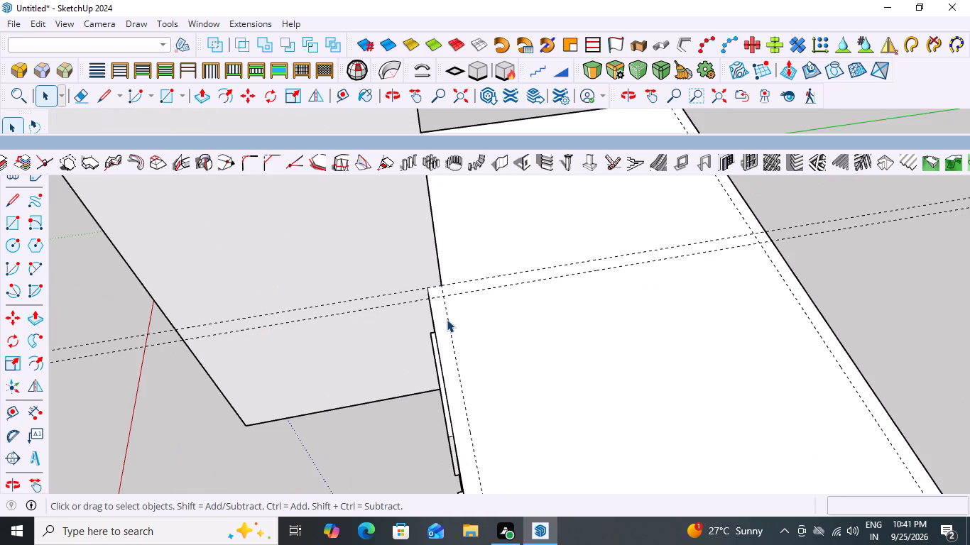
scroll(447, 319, down, 7)
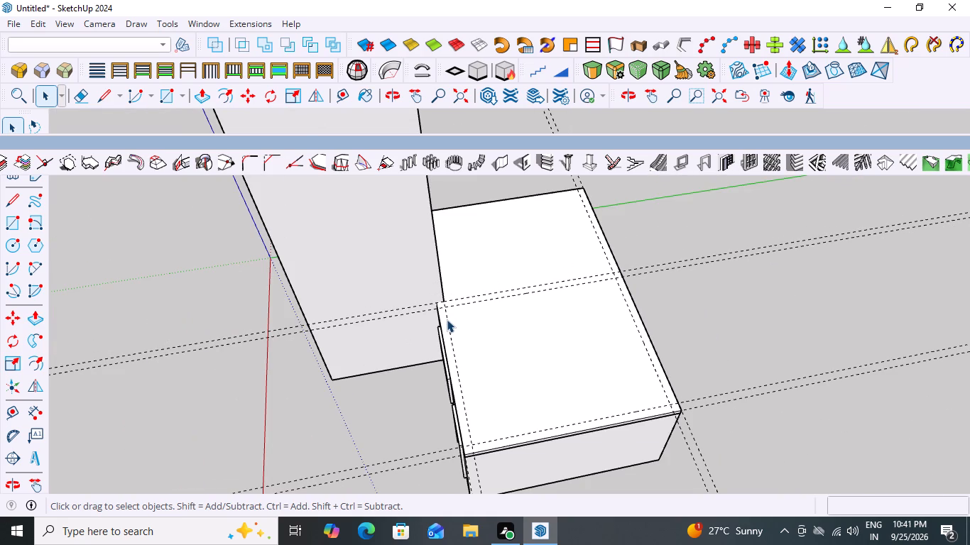
click(498, 159)
click(115, 258)
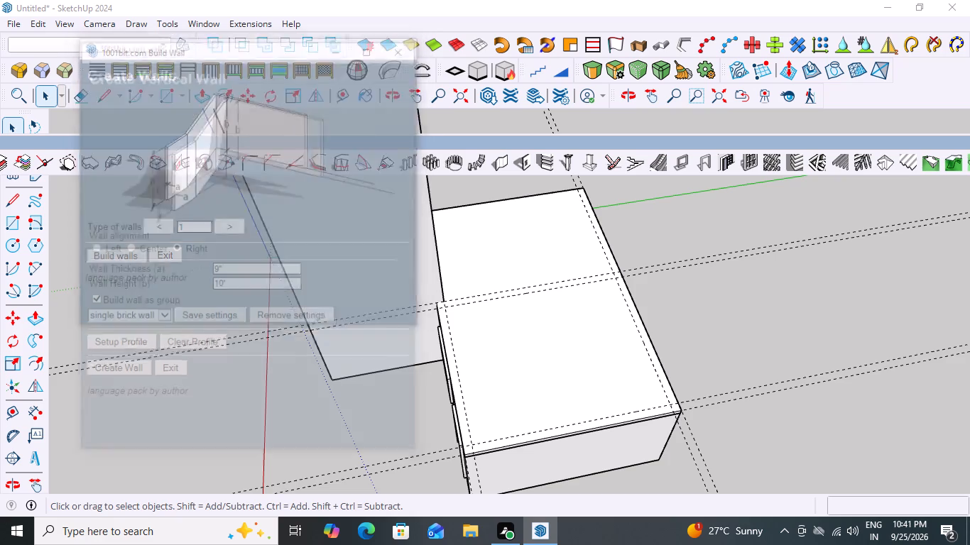
click(116, 373)
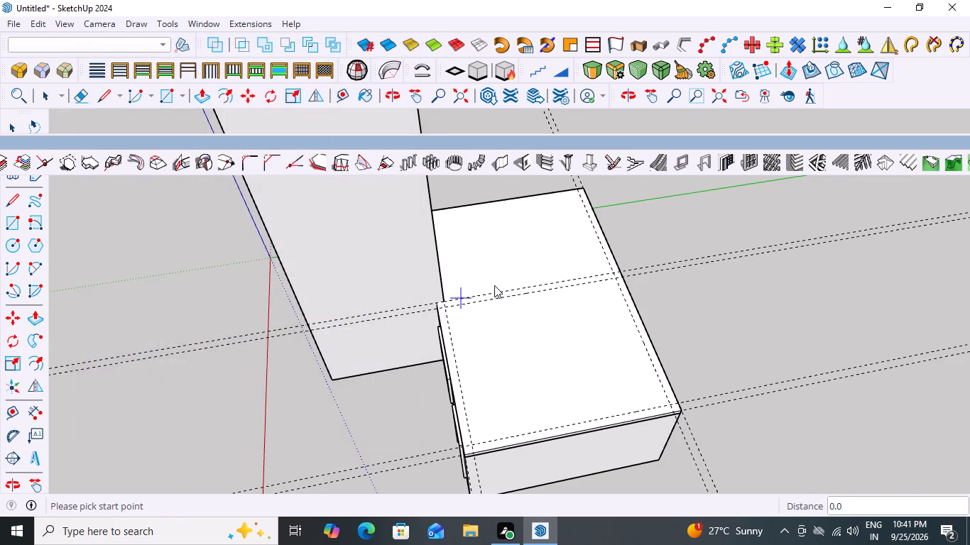
scroll(494, 285, up, 10)
scroll(409, 322, up, 3)
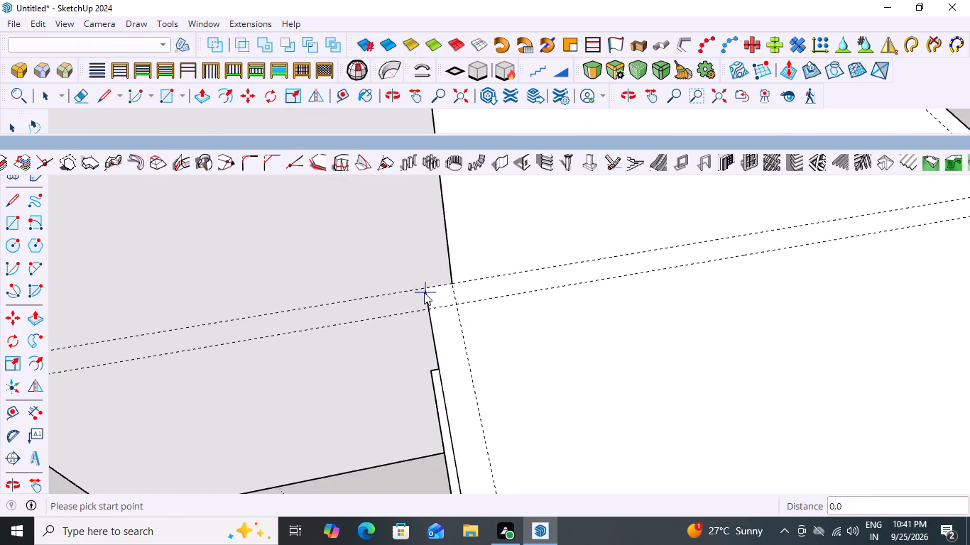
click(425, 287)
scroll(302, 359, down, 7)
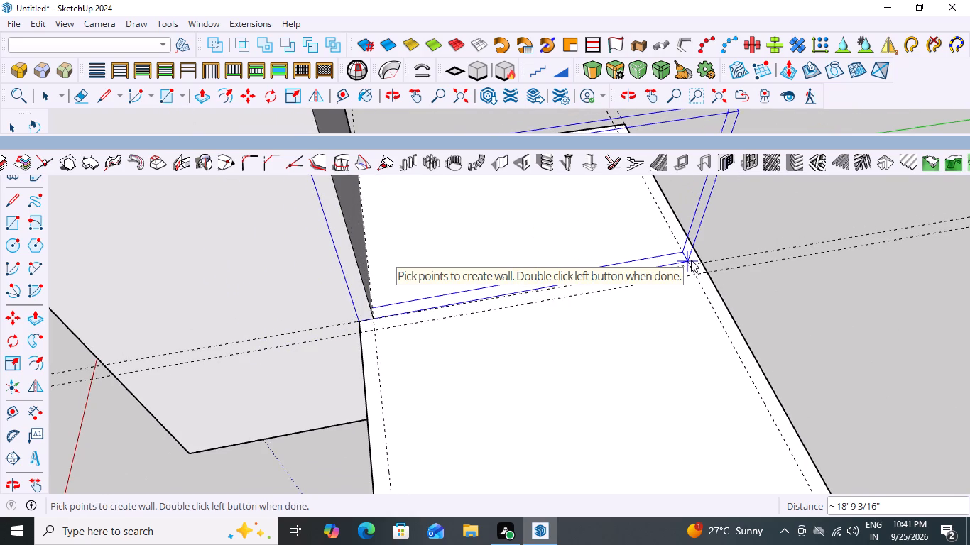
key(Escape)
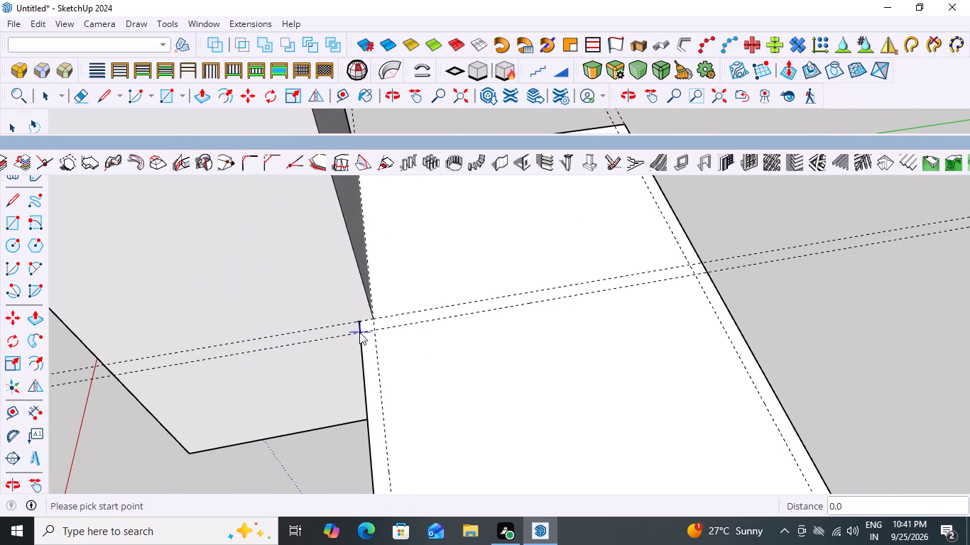
Start the wall where the inner cross-roof guide meets the front roof edge and run it 18' 9" to the rear inner guide.
click(359, 332)
scroll(690, 280, up, 2)
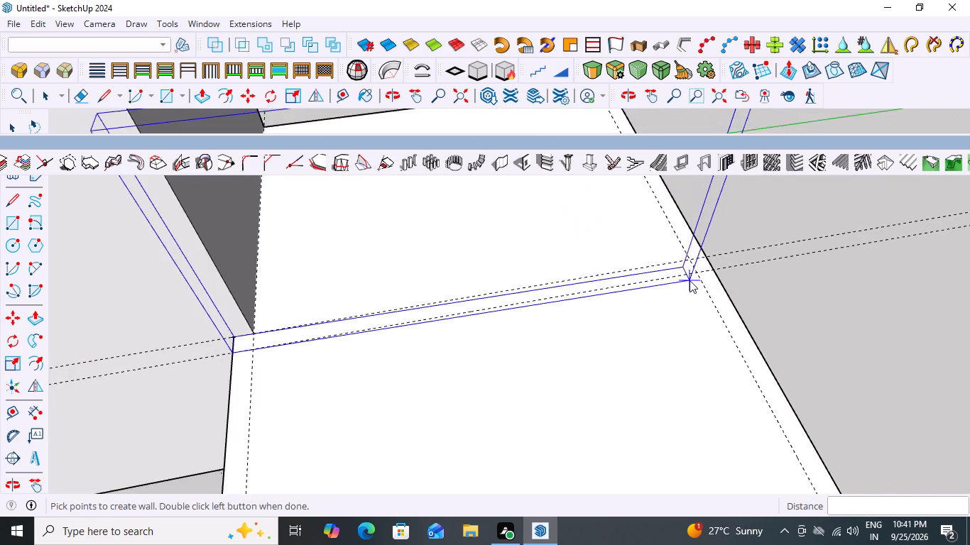
scroll(690, 280, up, 3)
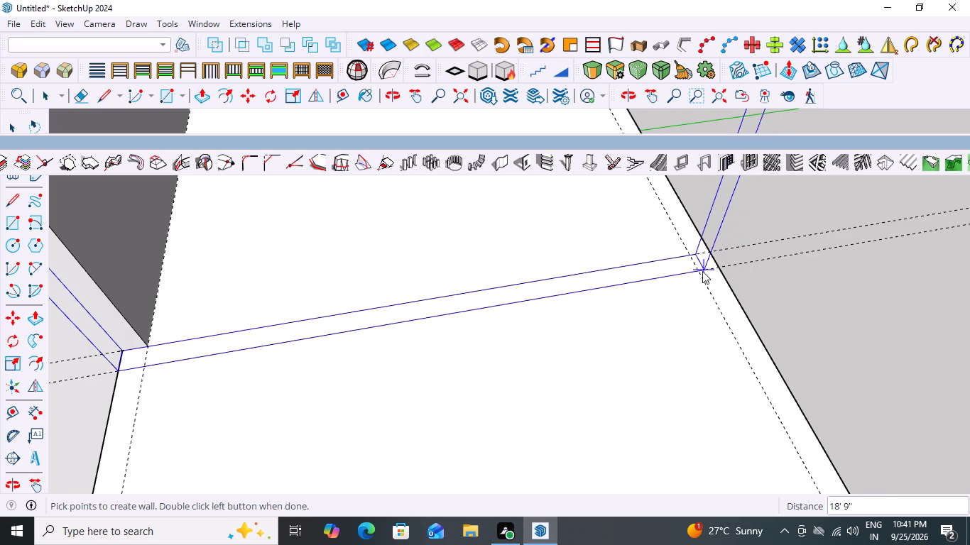
click(699, 272)
Continue the wall along the rear inner guide to its crossing with the outer side's inner guide.
scroll(733, 338, down, 5)
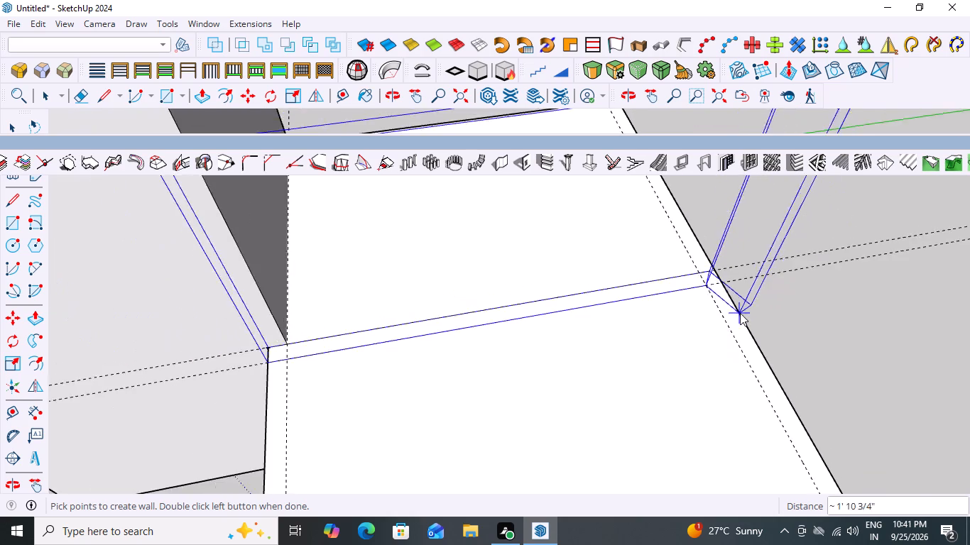
scroll(740, 313, down, 11)
scroll(806, 461, up, 3)
scroll(785, 397, up, 4)
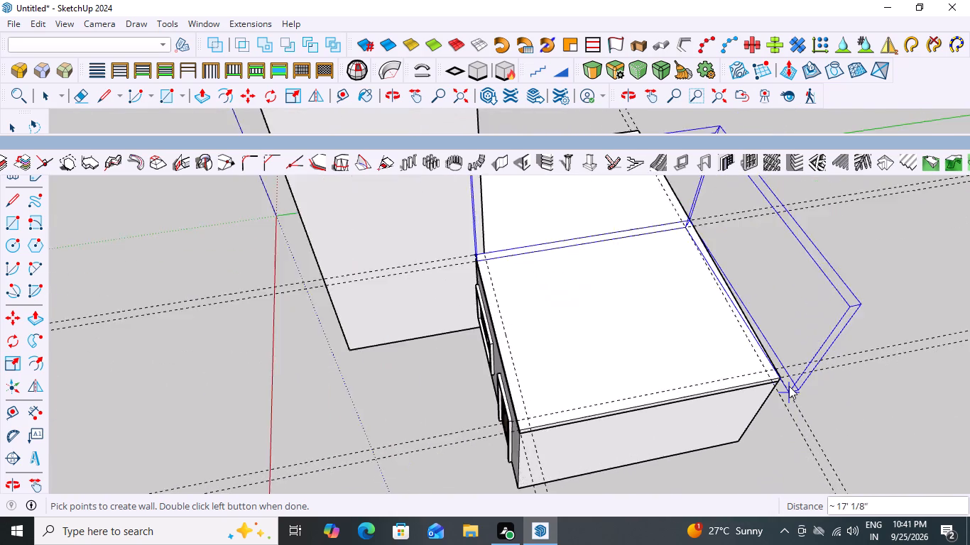
scroll(789, 386, up, 9)
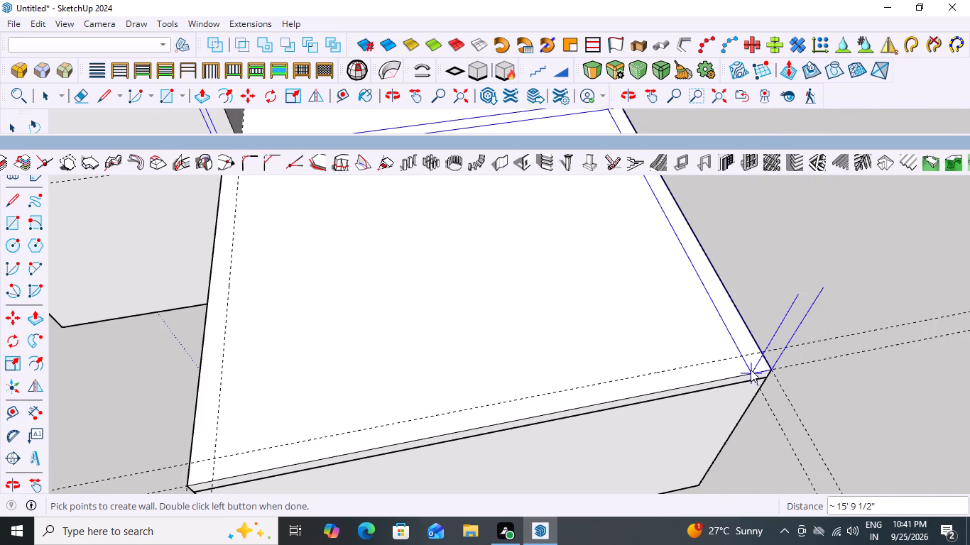
click(743, 356)
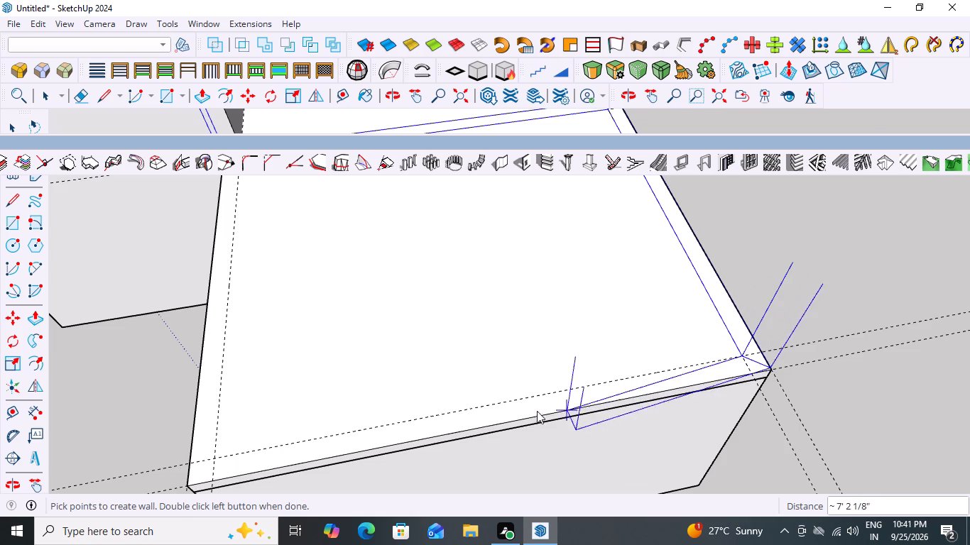
Continue the wall along the outer side's inner guide to its crossing with the front inner guide.
scroll(516, 382, down, 8)
scroll(336, 428, up, 6)
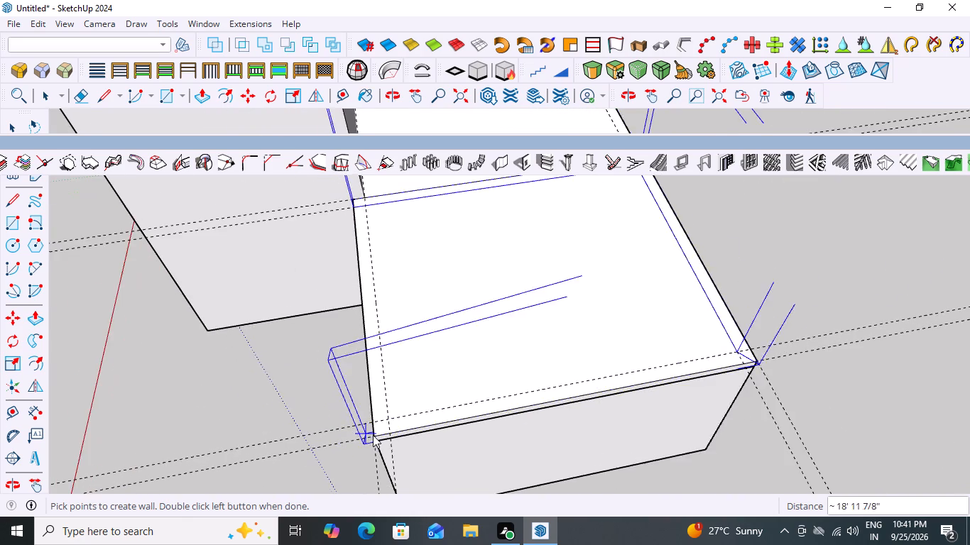
scroll(373, 435, up, 8)
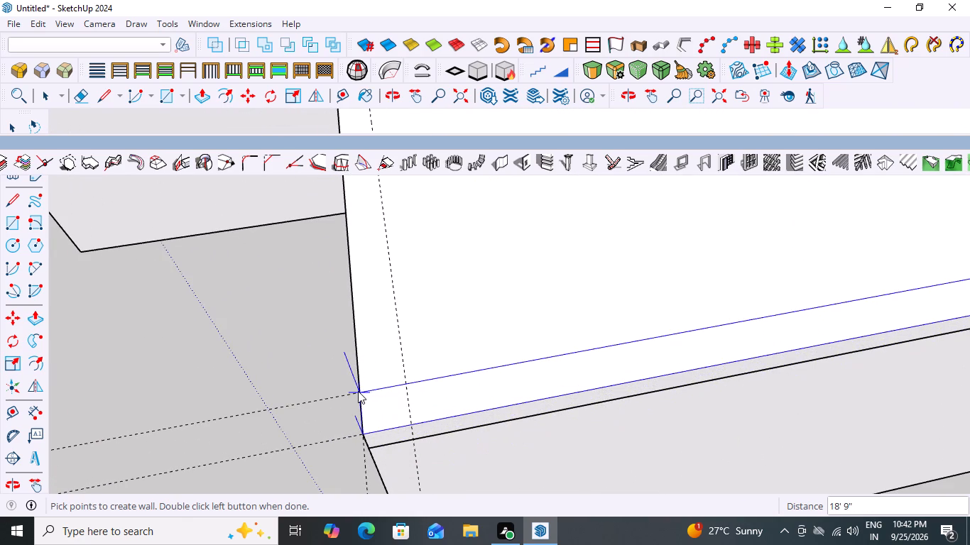
click(406, 385)
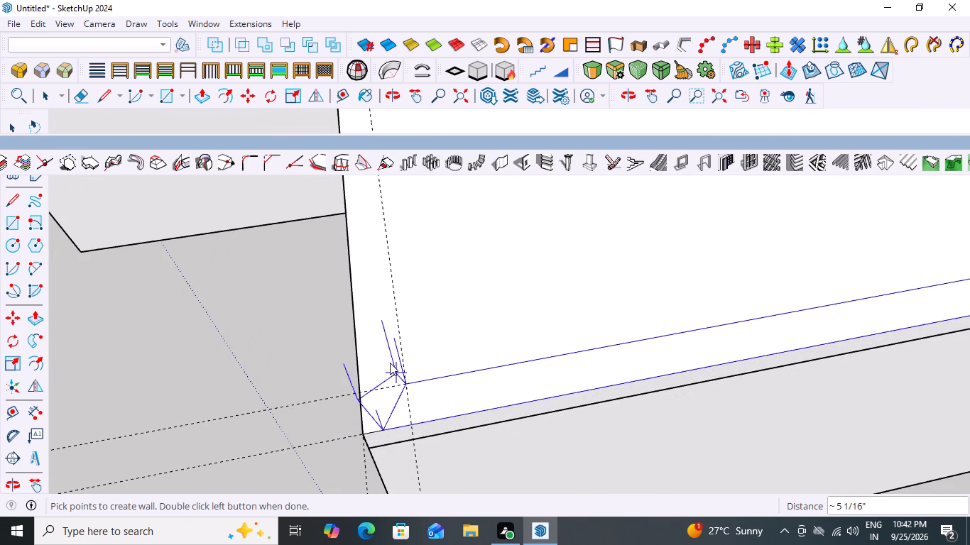
Close the wall loop along the front inner guide to the tower corner, and finish the wall.
scroll(408, 310, down, 18)
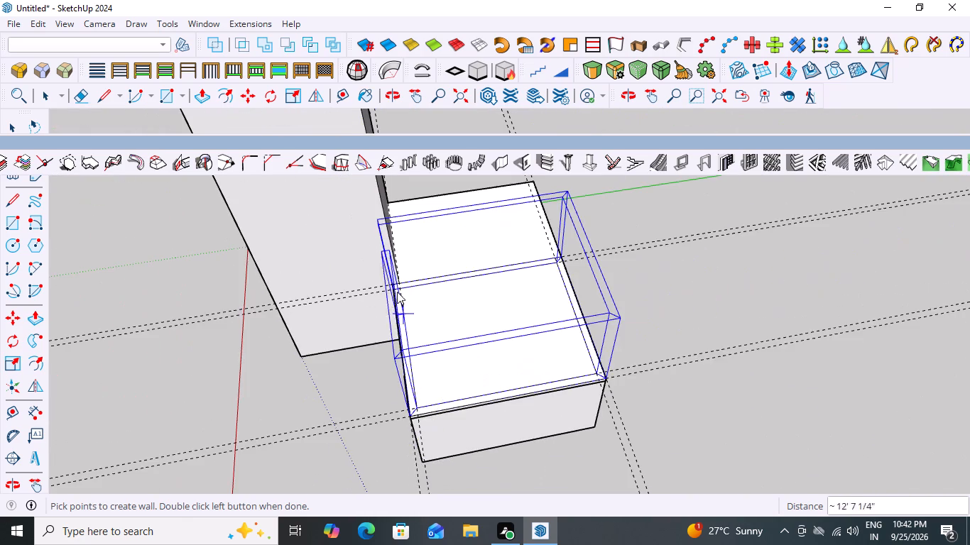
scroll(399, 286, up, 15)
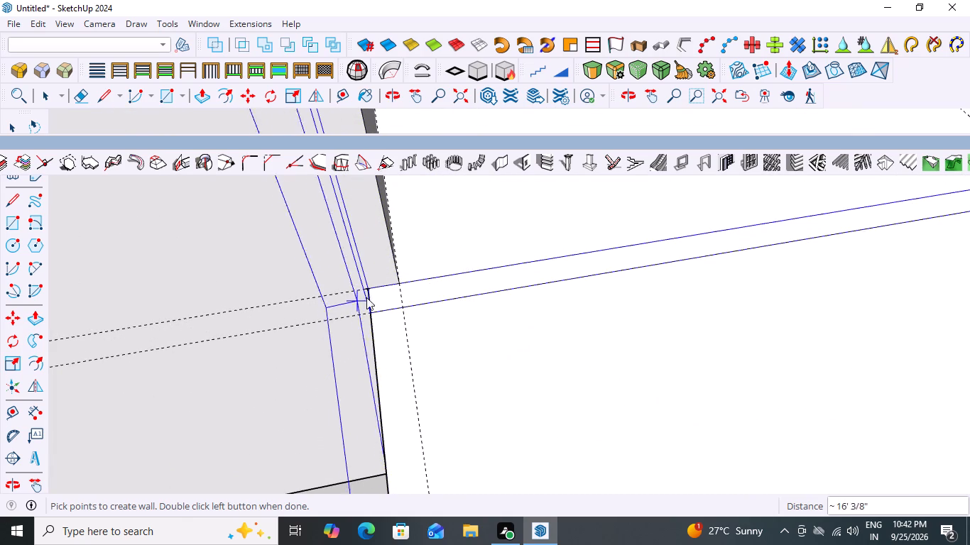
click(398, 284)
click(398, 284)
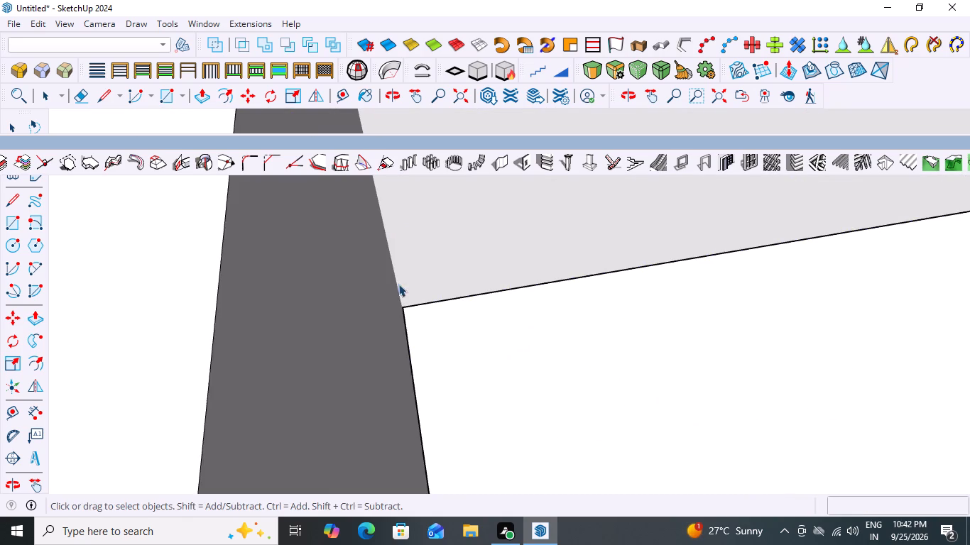
scroll(388, 316, down, 20)
scroll(388, 316, down, 6)
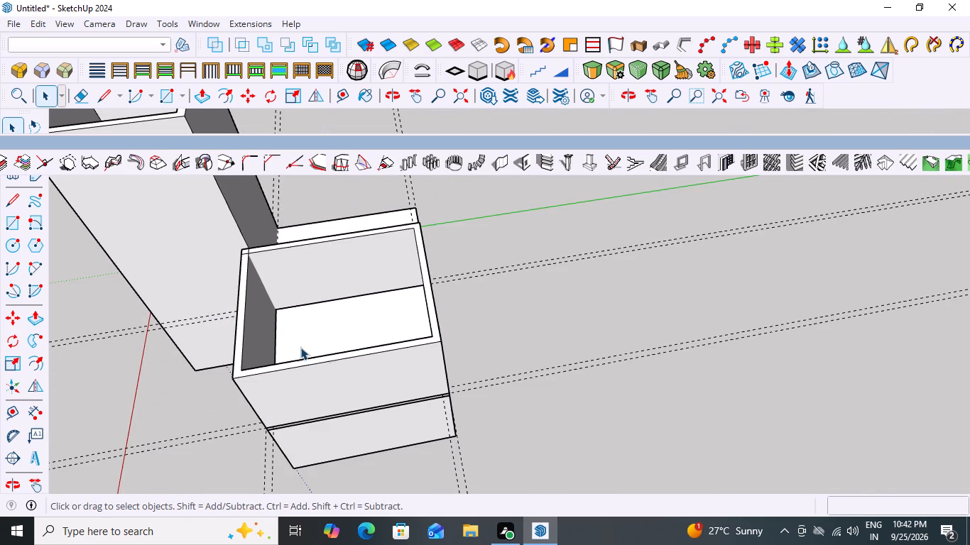
scroll(535, 400, down, 1)
key(space)
click(539, 417)
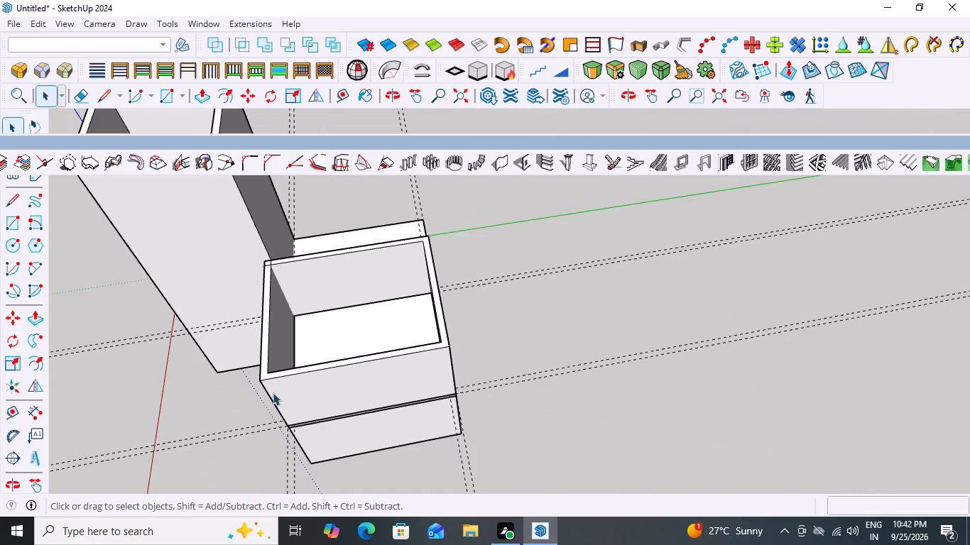
middle_drag(222, 382, 548, 275)
scroll(427, 407, up, 3)
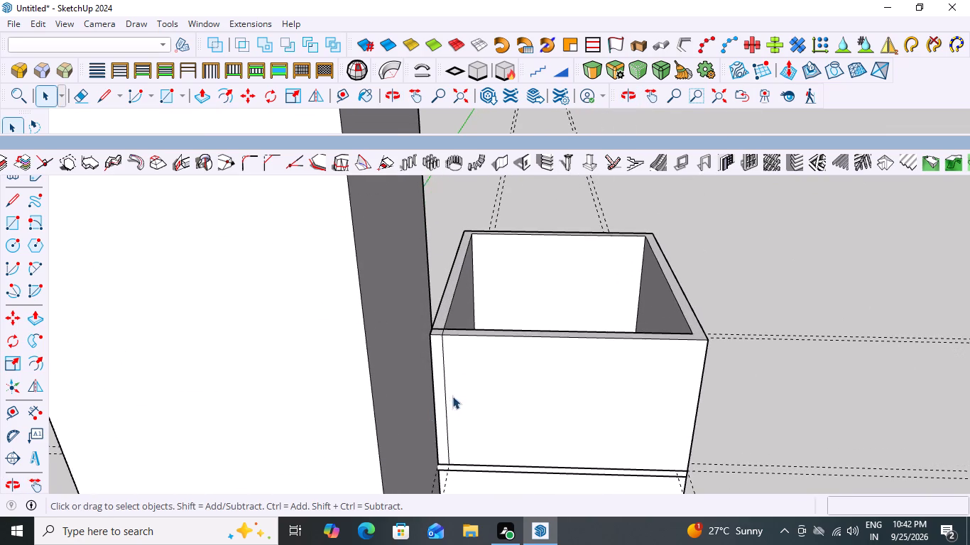
Examine the new upper wall loop and its front corner joint beside the tower, from the front and from above.
scroll(446, 356, down, 8)
middle_drag(516, 378, 528, 312)
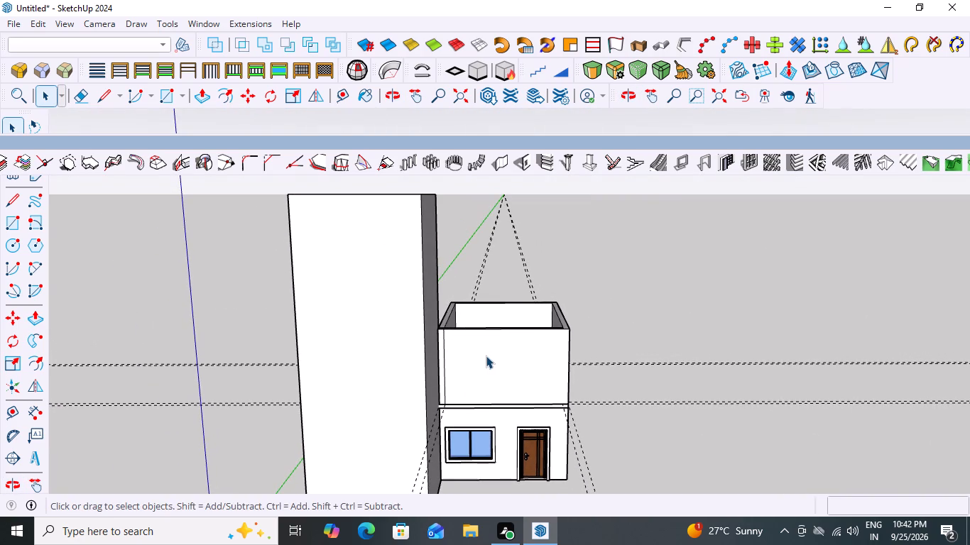
scroll(447, 364, up, 11)
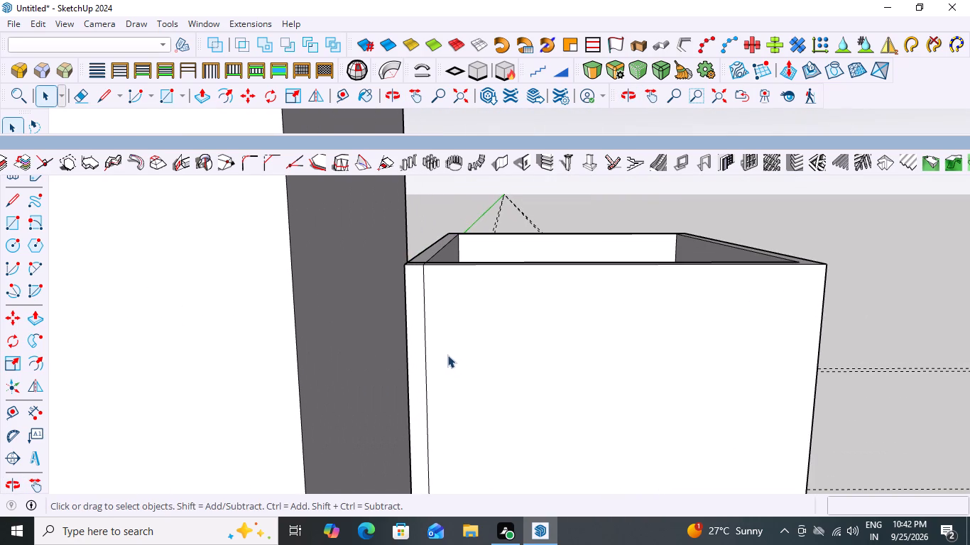
click(425, 351)
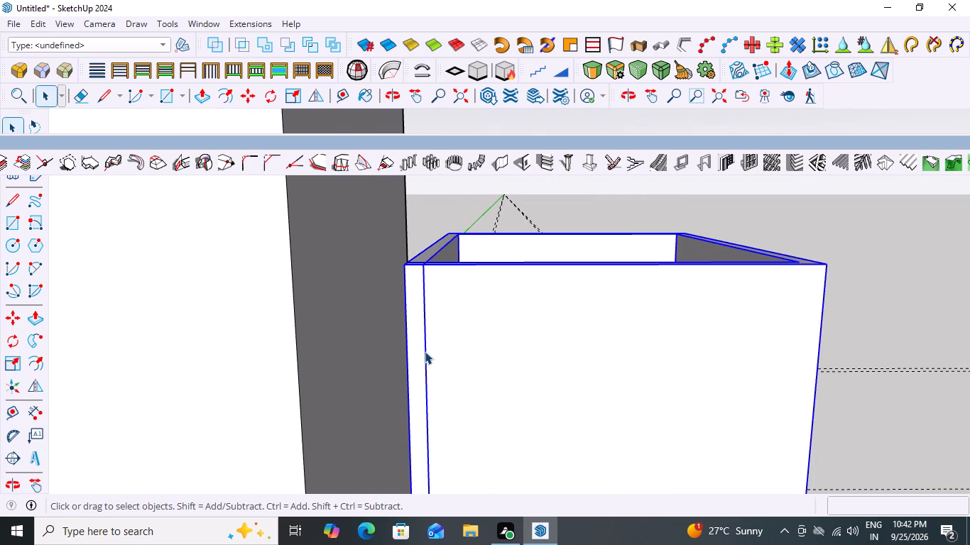
click(425, 351)
scroll(499, 307, down, 7)
middle_drag(476, 314, 476, 412)
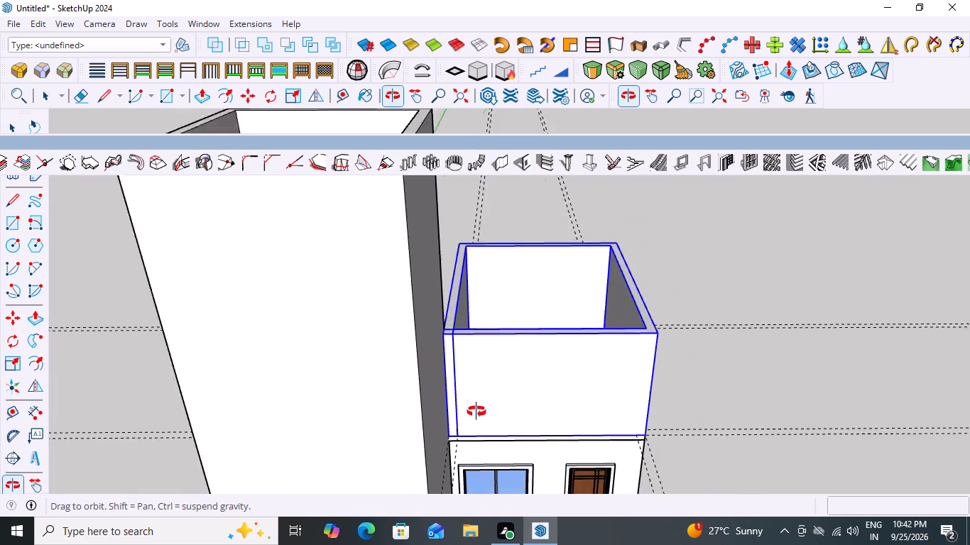
middle_drag(476, 412, 474, 427)
scroll(430, 359, up, 8)
middle_drag(461, 349, 474, 392)
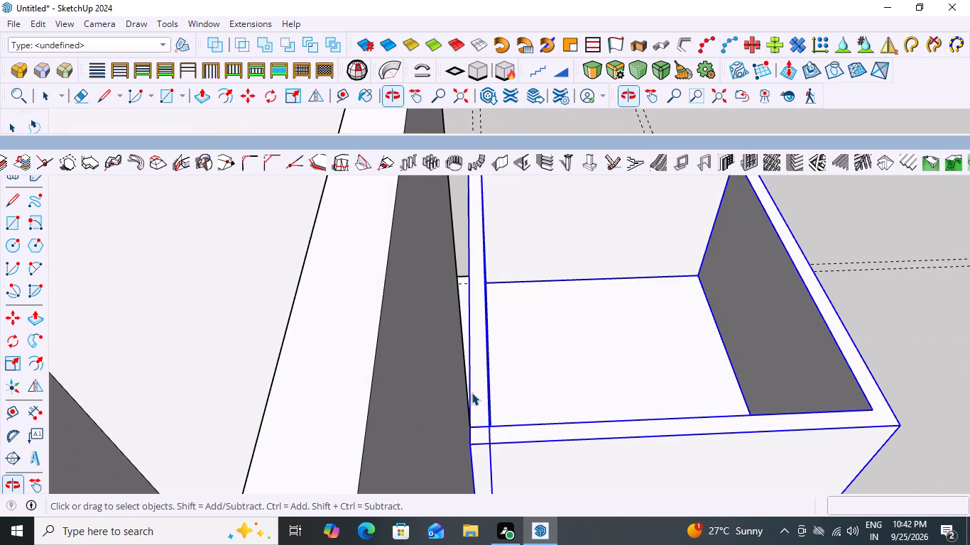
scroll(440, 358, down, 11)
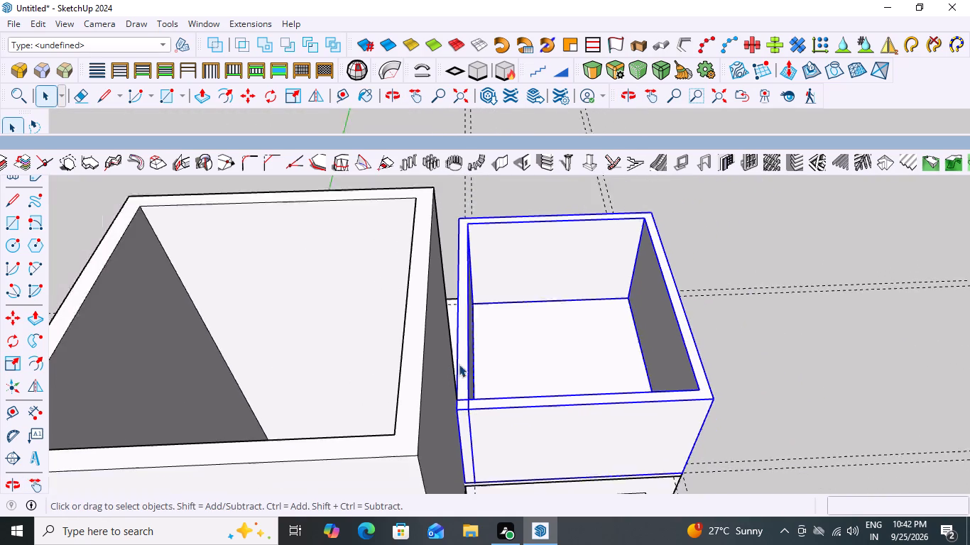
scroll(459, 364, down, 4)
key(Escape)
click(626, 230)
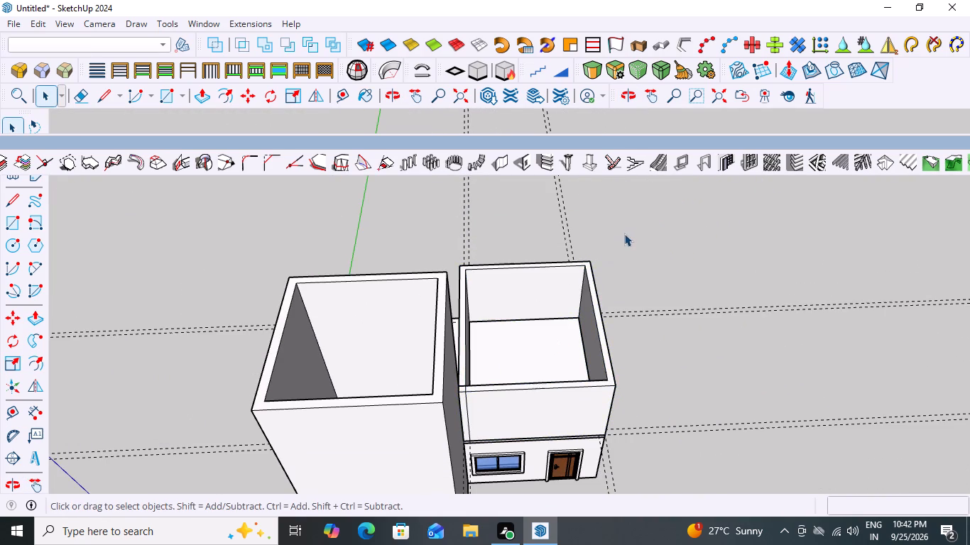
Delete the upper wall loop from the low building's roof.
click(519, 401)
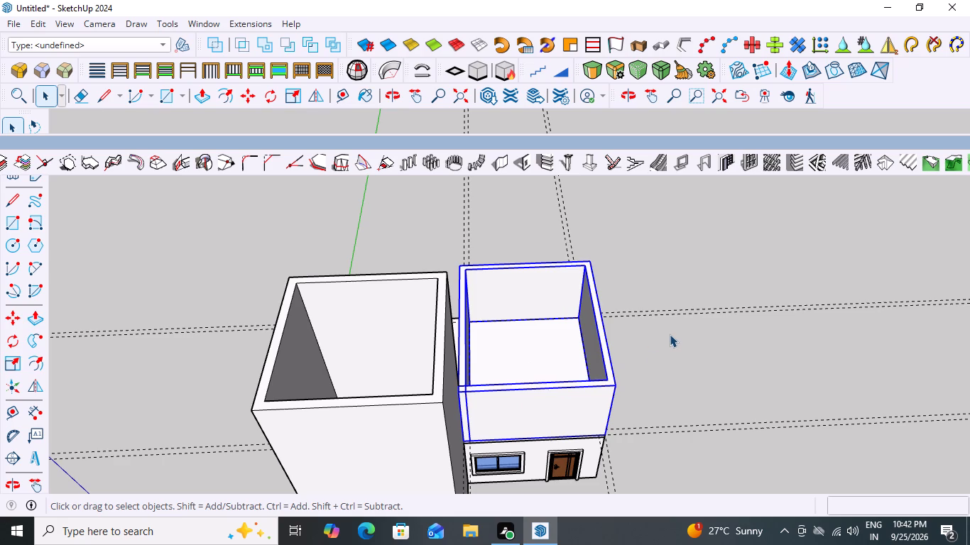
key(Delete)
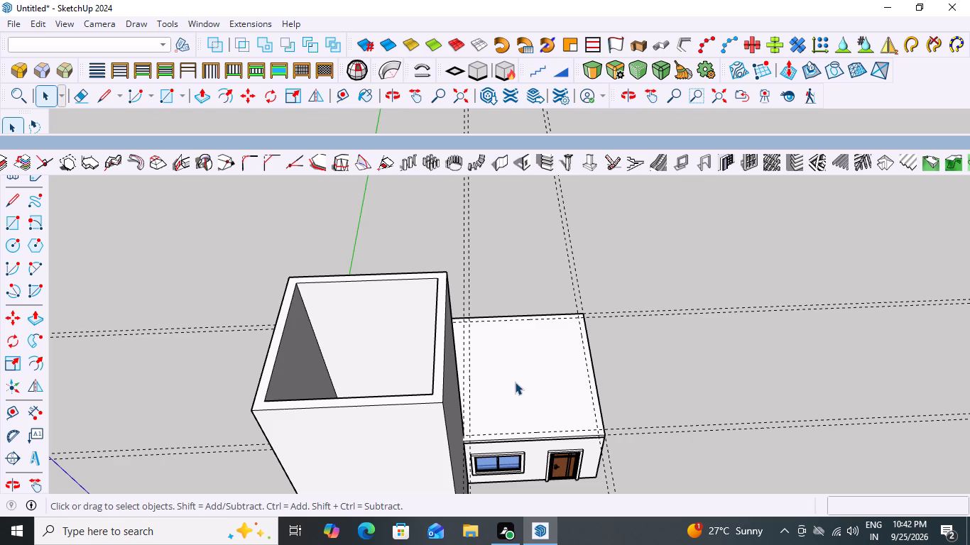
Examine the low building's bare roof and the guide crossings at the tower corner.
scroll(395, 399, down, 3)
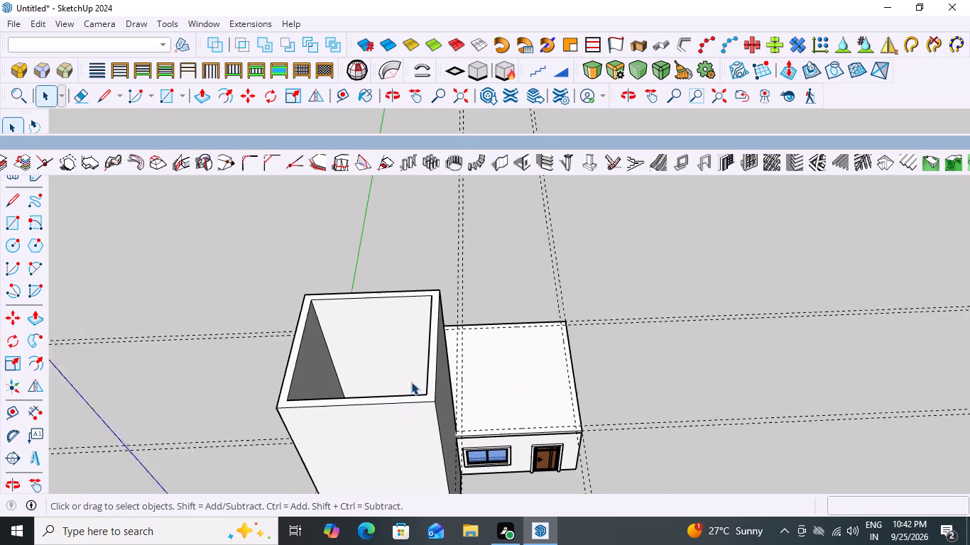
scroll(416, 375, down, 4)
scroll(478, 439, up, 9)
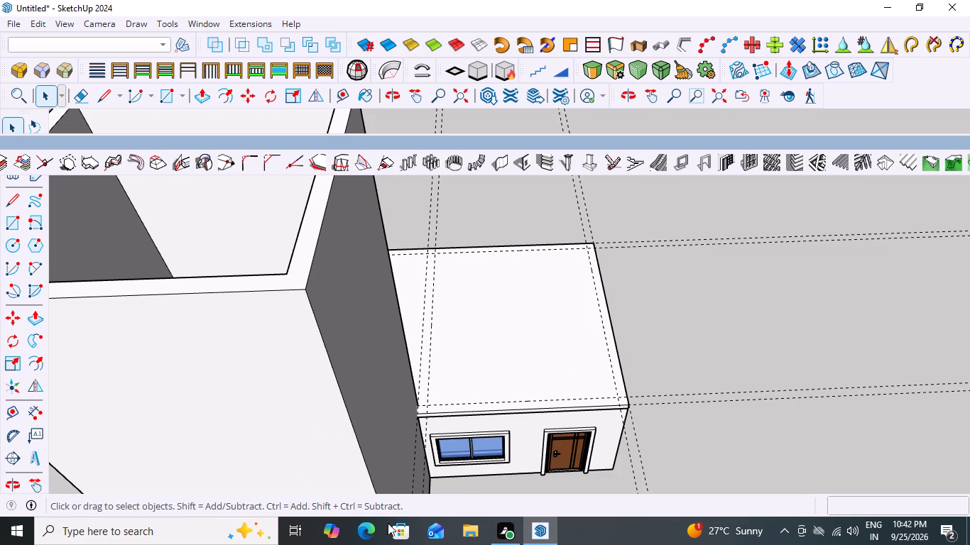
scroll(429, 393, up, 1)
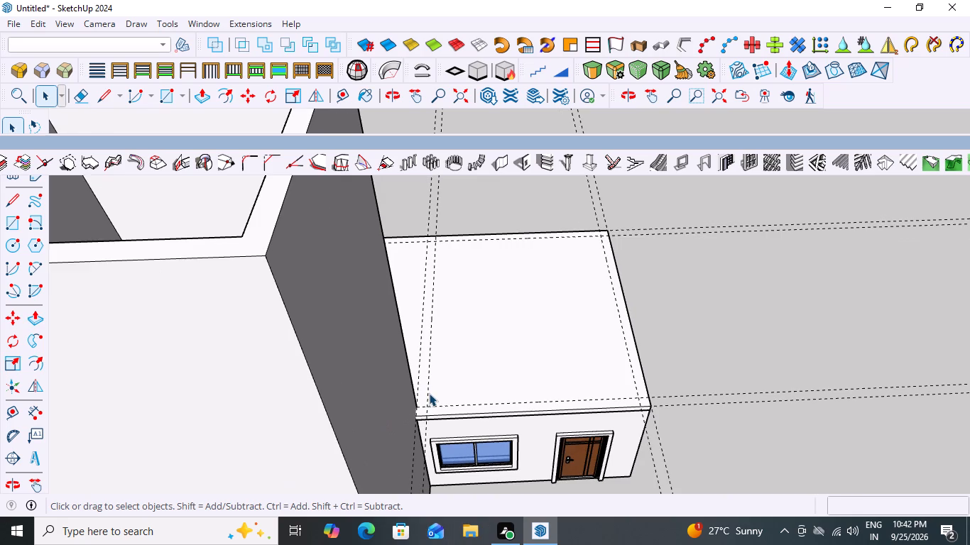
scroll(429, 393, up, 3)
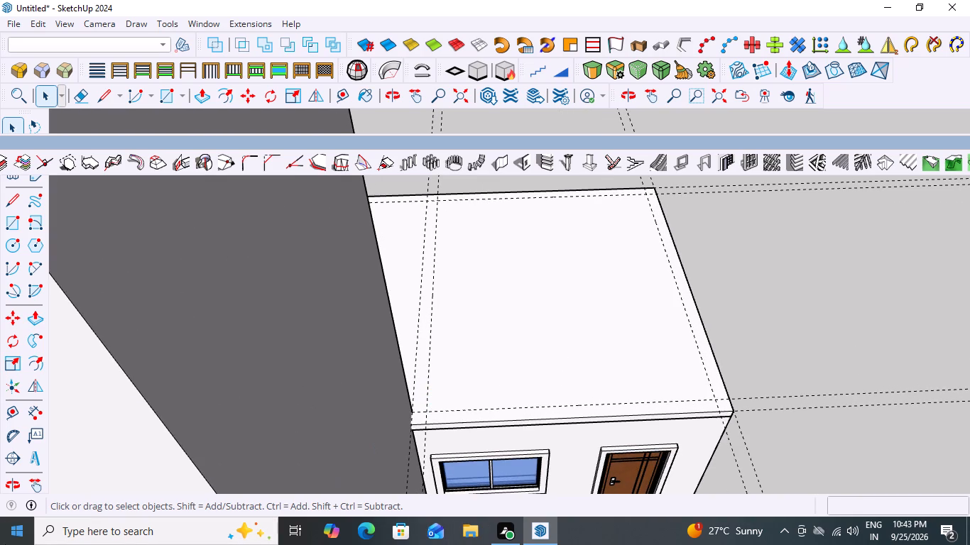
scroll(415, 223, down, 5)
scroll(362, 307, down, 2)
scroll(453, 194, up, 4)
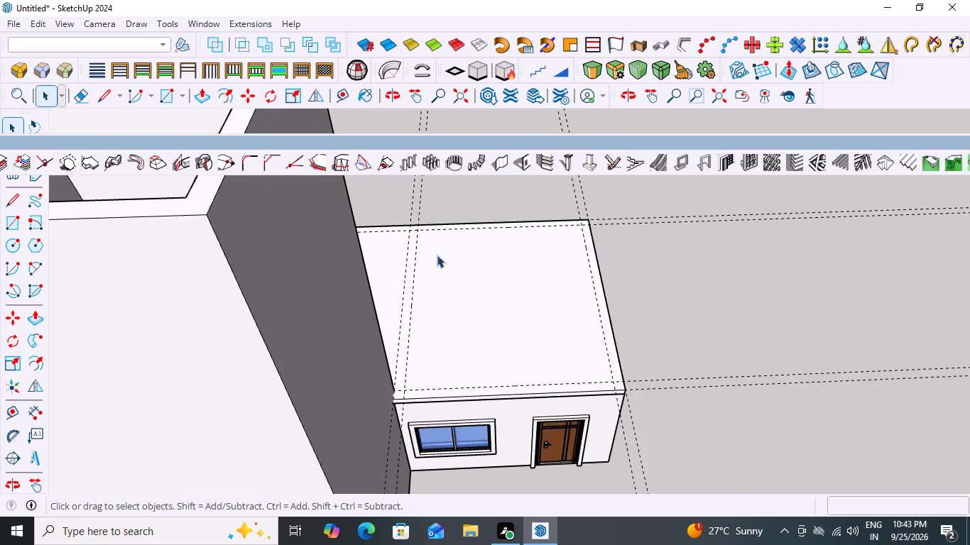
scroll(437, 255, up, 2)
scroll(487, 195, down, 4)
scroll(402, 384, up, 1)
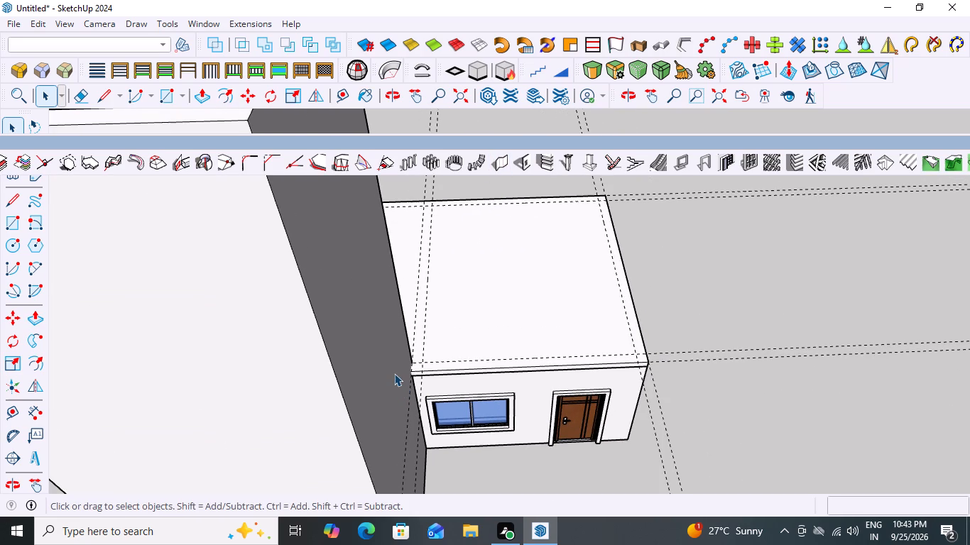
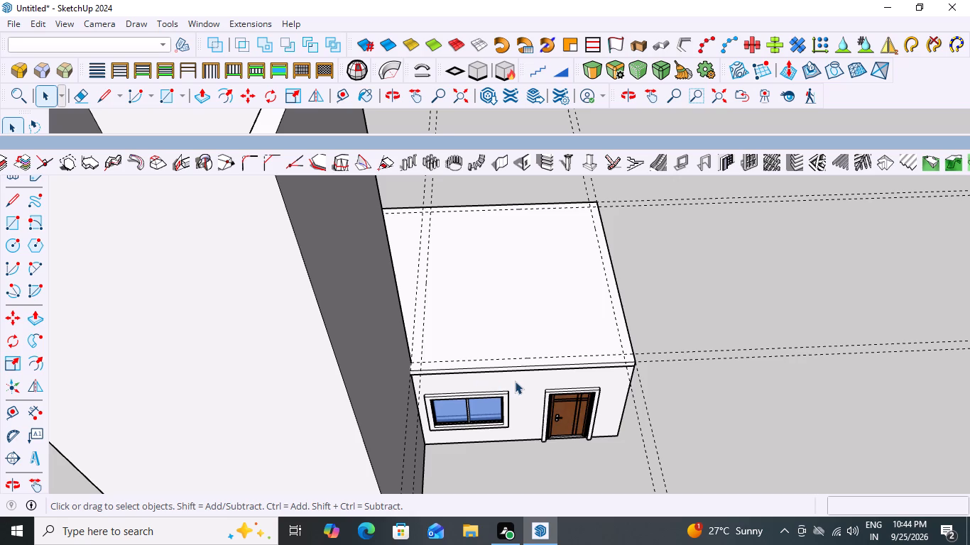
Examine the low building's bare roof and its guide lines beside the tower, both close up and from farther out.
scroll(521, 380, down, 2)
scroll(521, 380, up, 2)
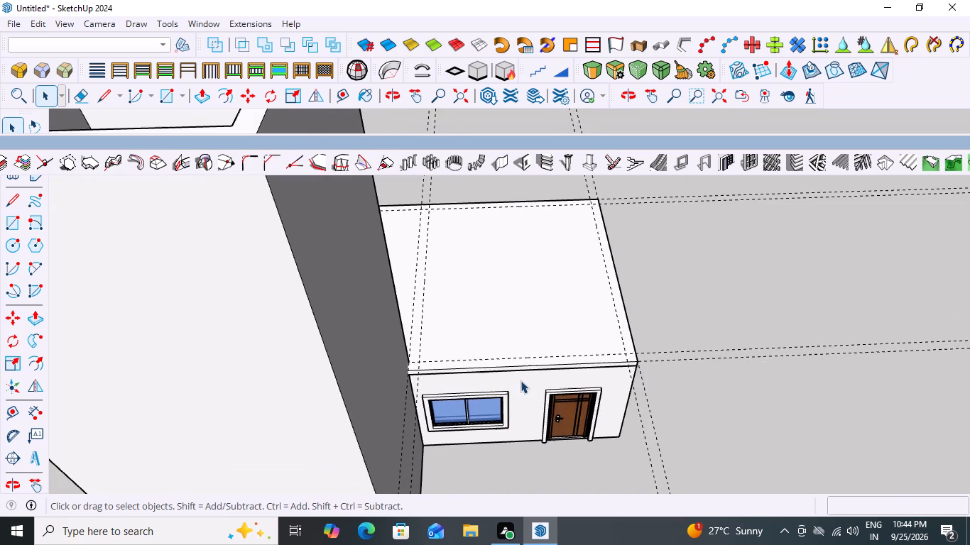
scroll(521, 380, down, 3)
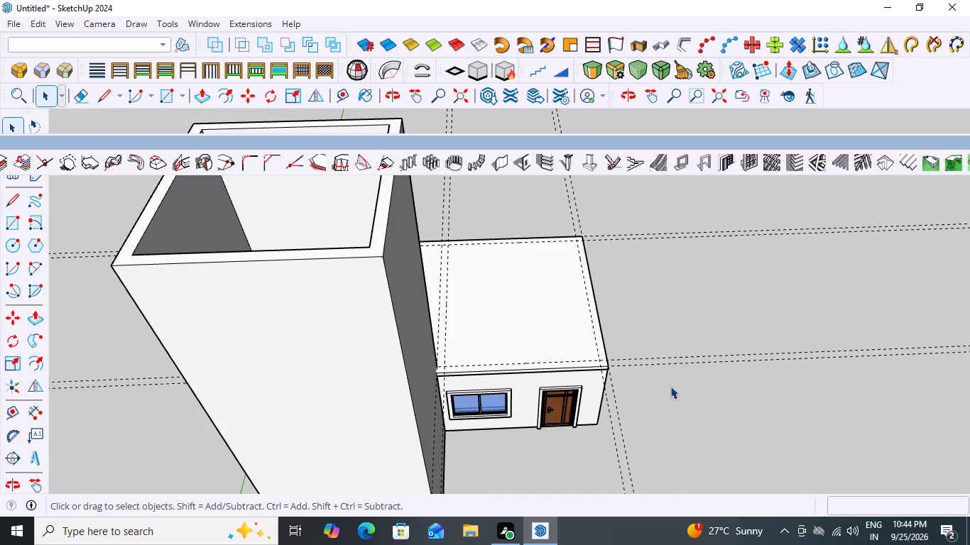
scroll(551, 332, down, 2)
scroll(622, 346, up, 2)
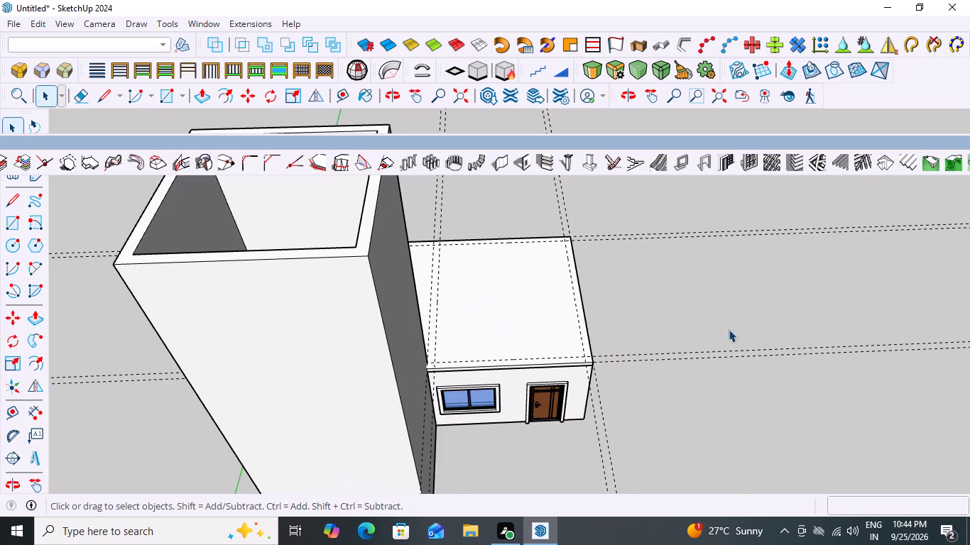
scroll(658, 316, down, 3)
scroll(658, 316, up, 2)
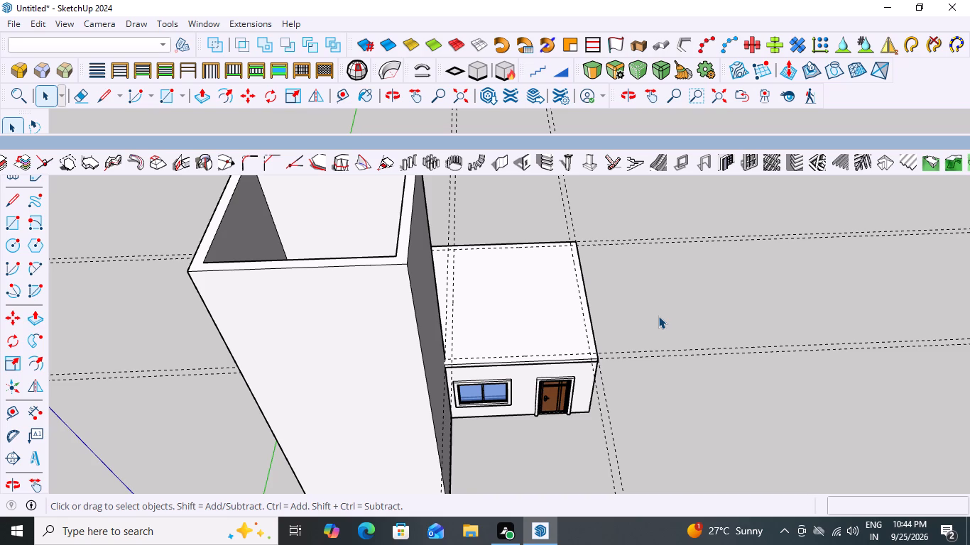
scroll(658, 316, up, 1)
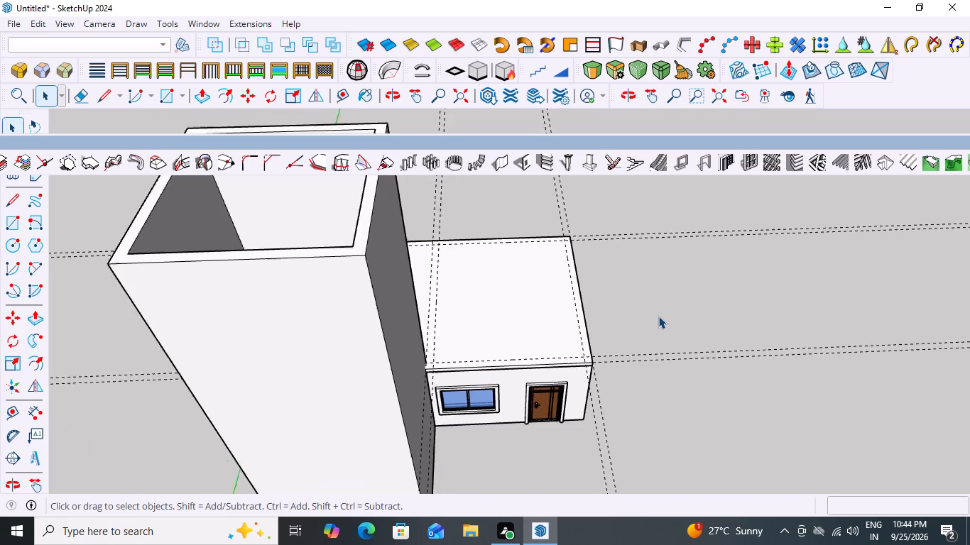
scroll(658, 316, up, 2)
scroll(658, 316, down, 3)
scroll(693, 336, up, 8)
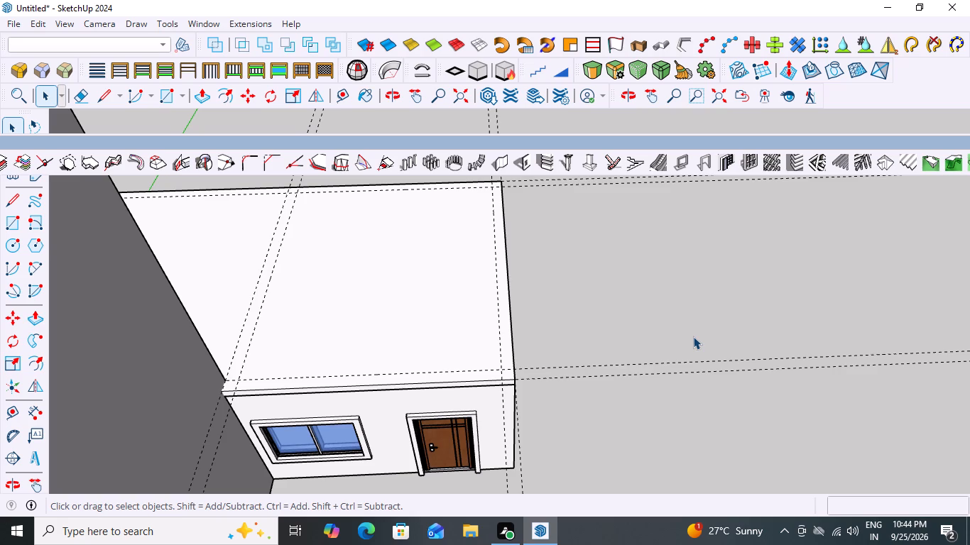
scroll(693, 336, down, 2)
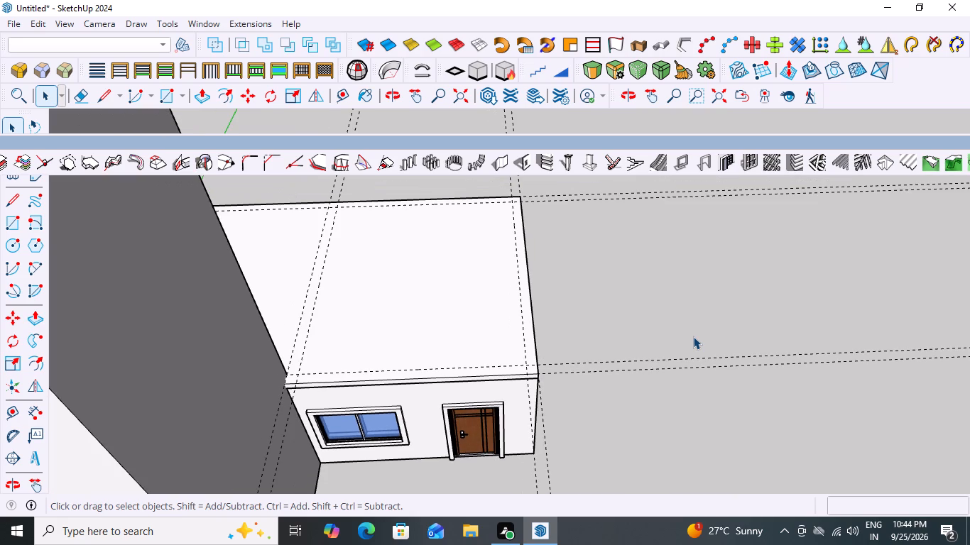
scroll(693, 336, down, 7)
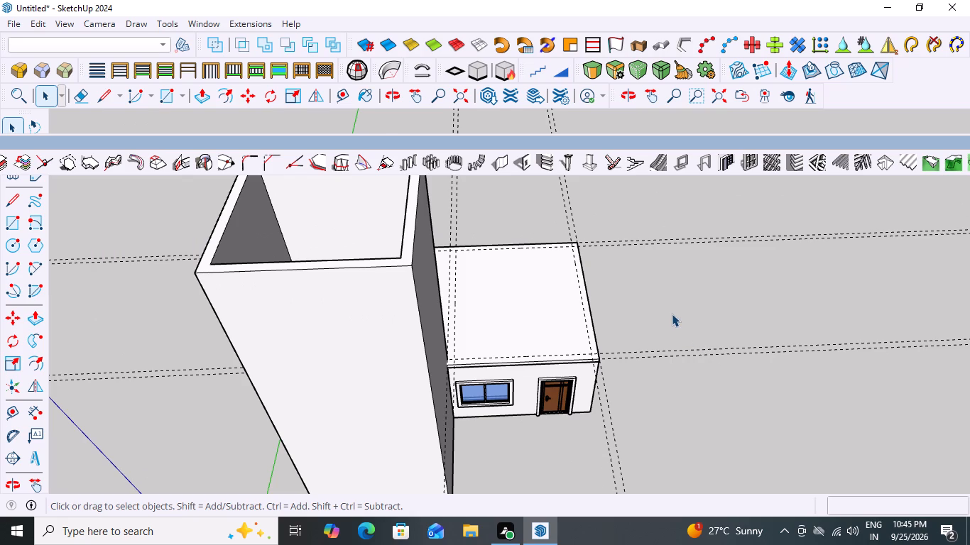
scroll(672, 314, up, 1)
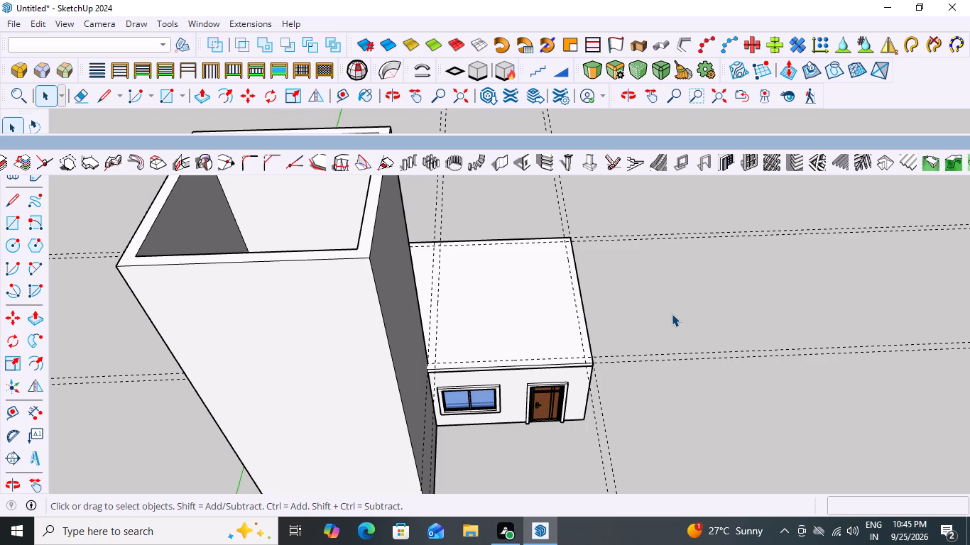
scroll(672, 314, down, 2)
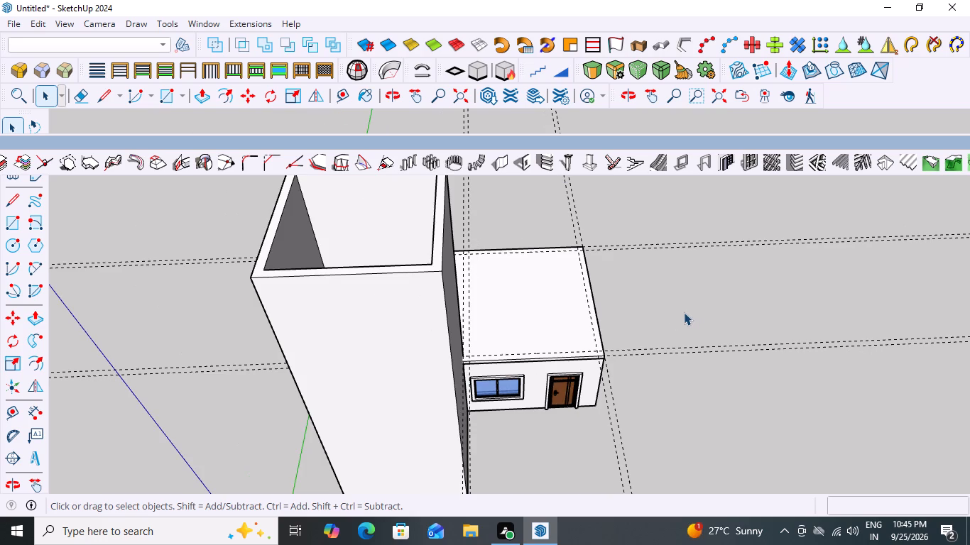
scroll(516, 353, up, 3)
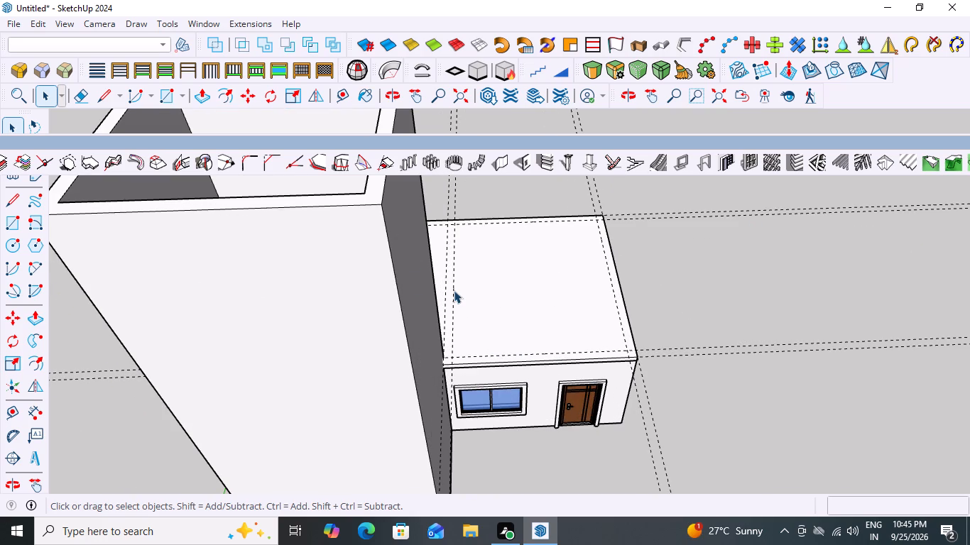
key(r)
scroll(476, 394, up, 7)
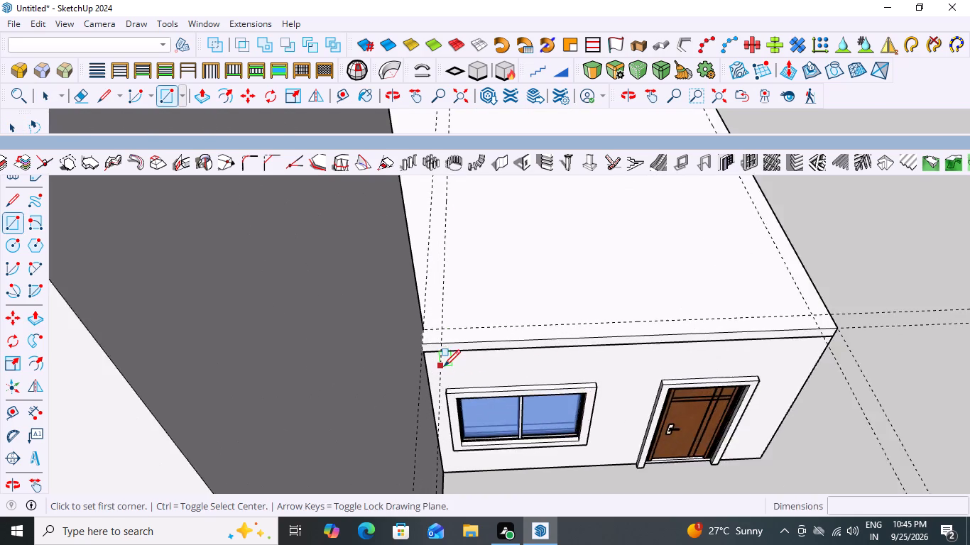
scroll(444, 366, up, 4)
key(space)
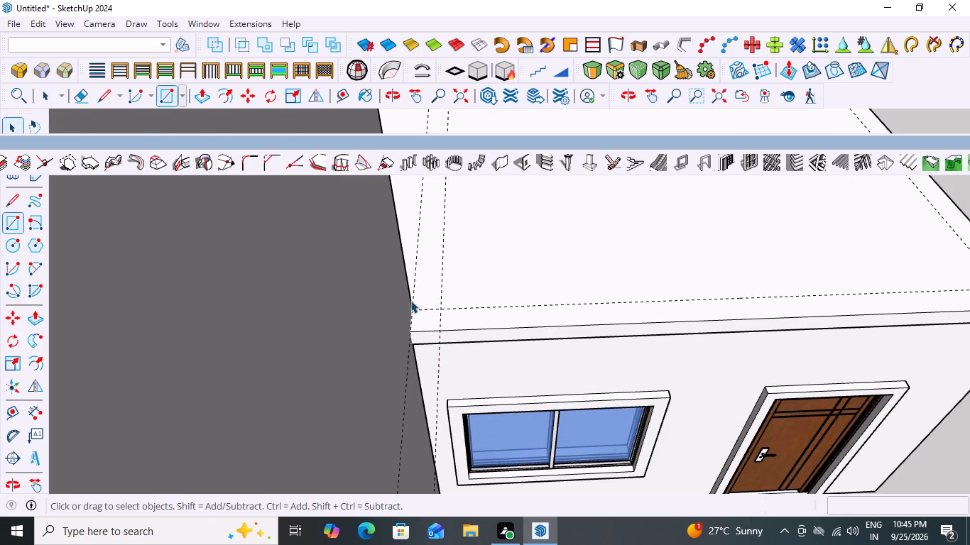
Examine the roof's front corner at the tower, where the guide lines meet the slab edge.
scroll(405, 304, down, 7)
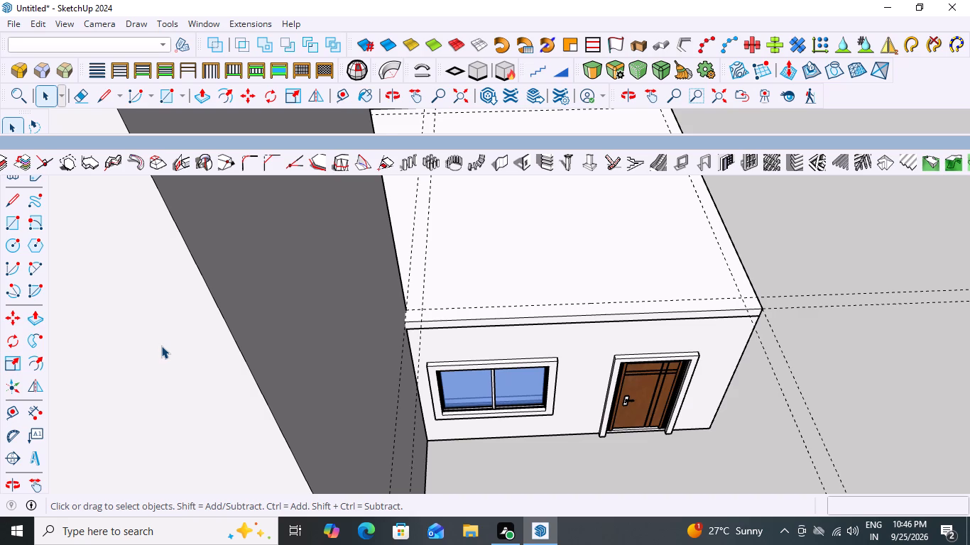
scroll(161, 346, up, 2)
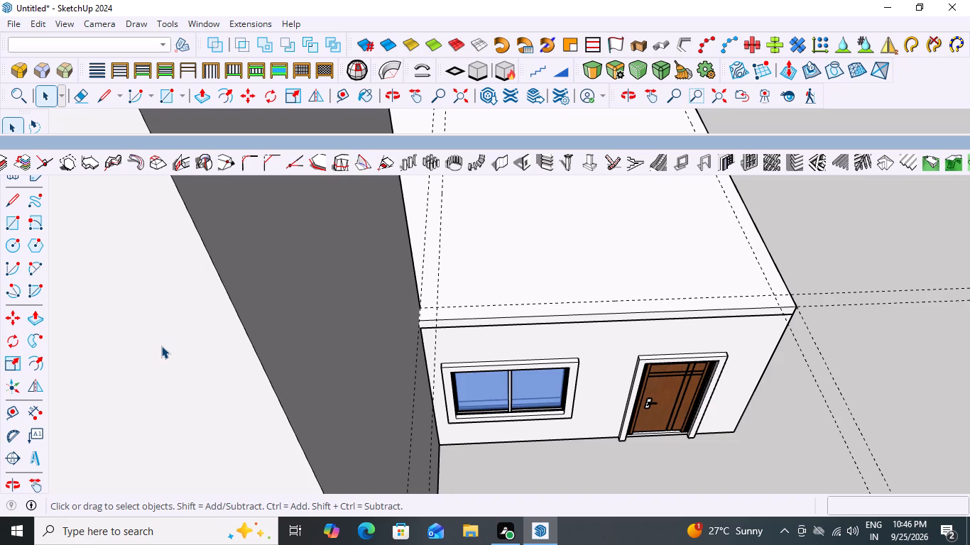
scroll(224, 336, down, 7)
scroll(391, 330, down, 3)
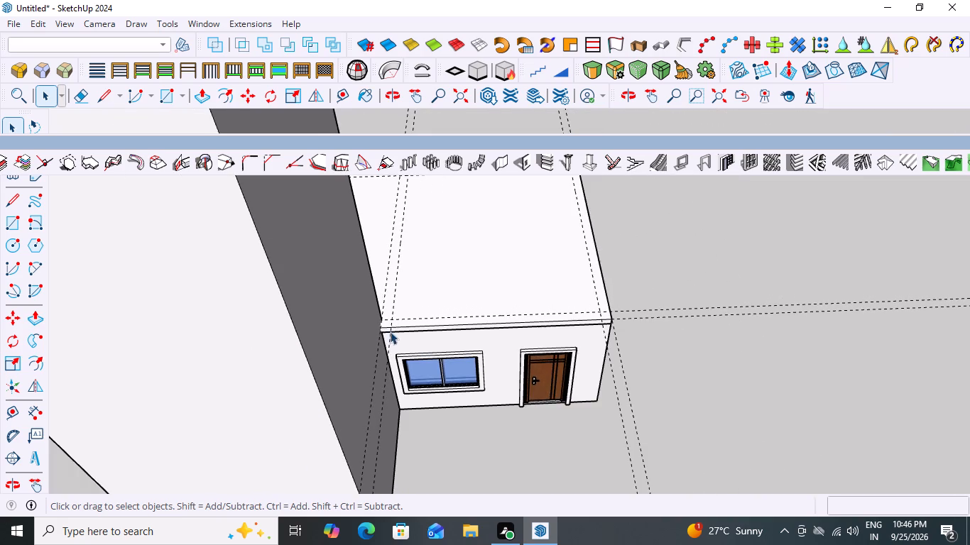
scroll(375, 351, up, 4)
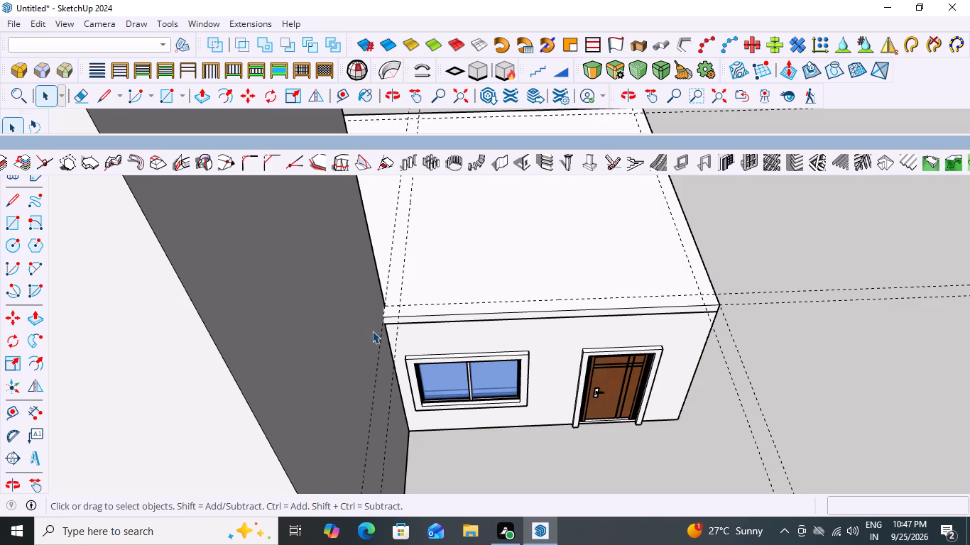
scroll(372, 331, up, 2)
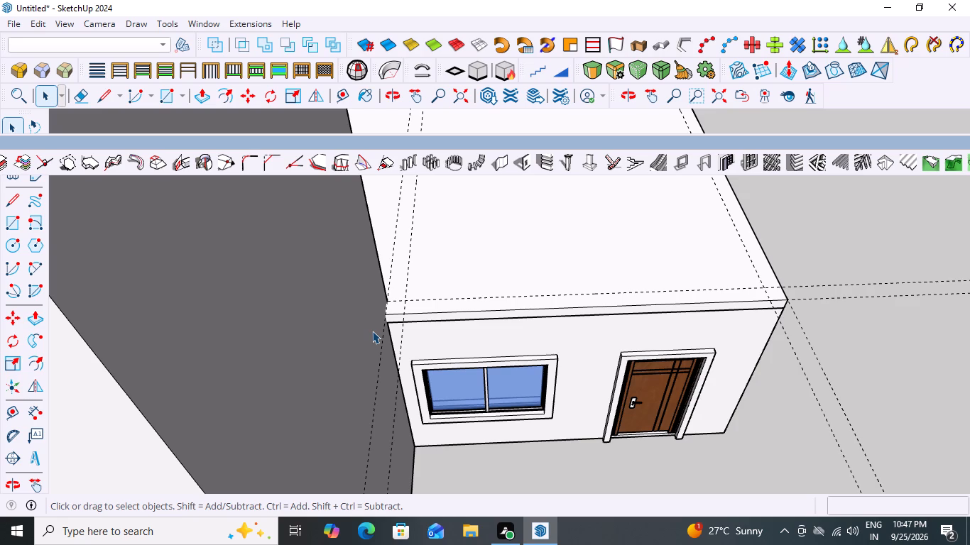
scroll(369, 299, down, 8)
scroll(456, 159, up, 3)
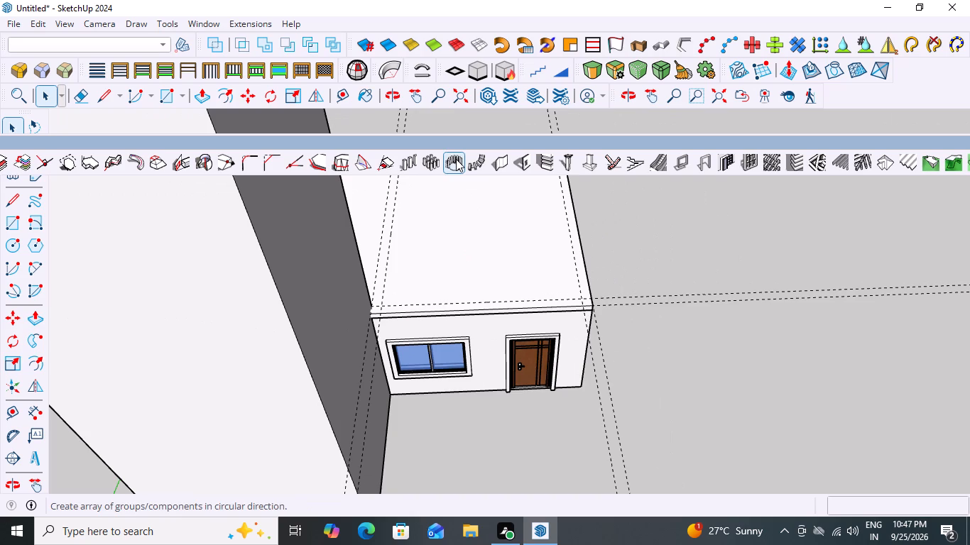
Start a right-aligned, grouped vertical wall, 9" thick and 10' high, at the roof's outer front corner against the tower.
click(498, 158)
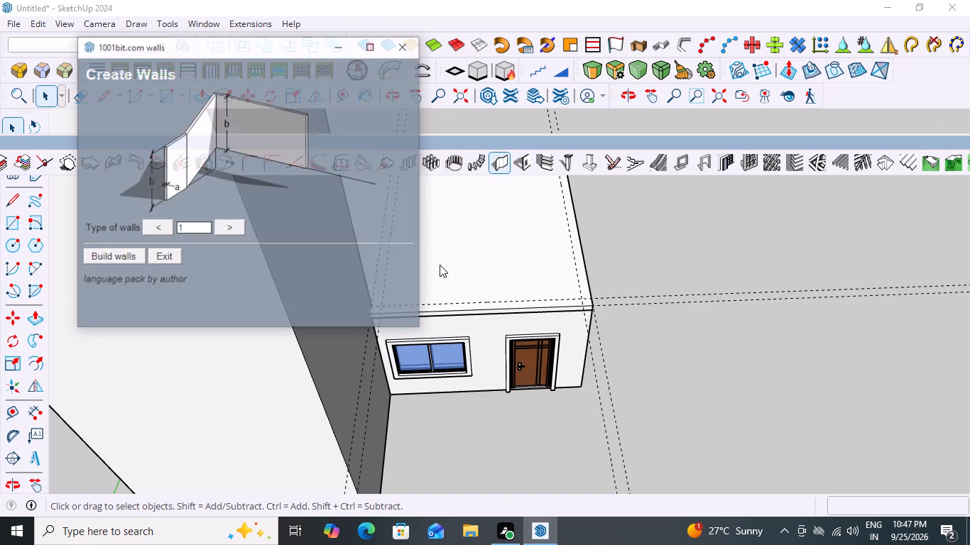
click(109, 257)
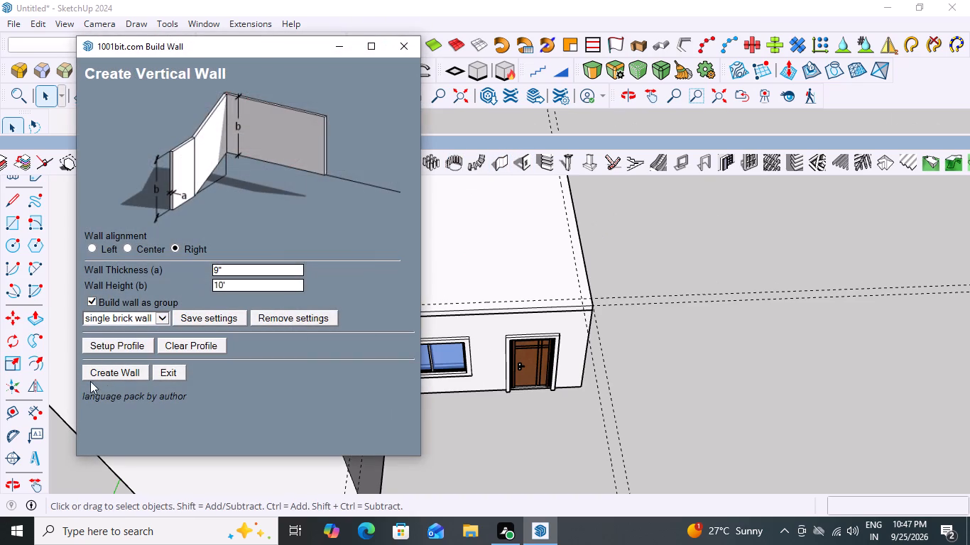
click(121, 371)
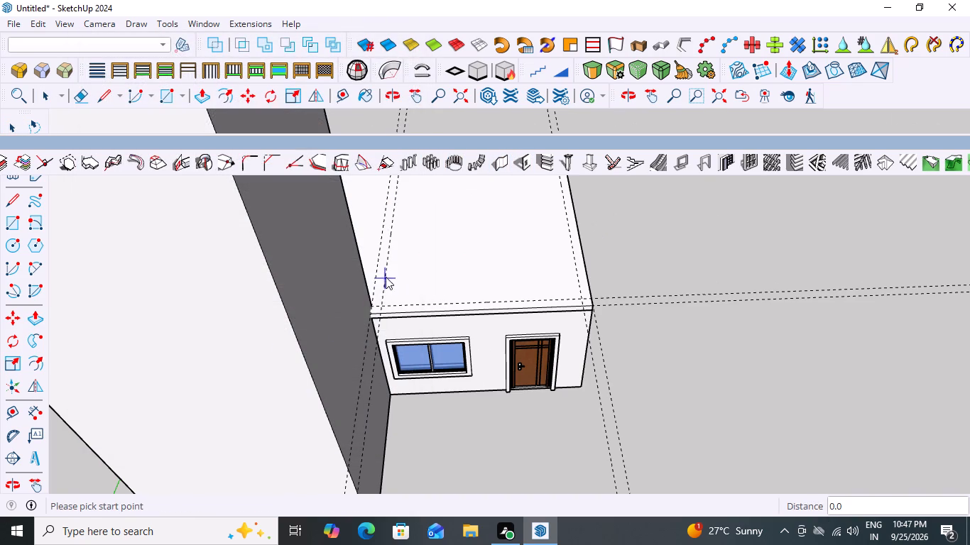
scroll(386, 309, down, 10)
scroll(384, 233, up, 8)
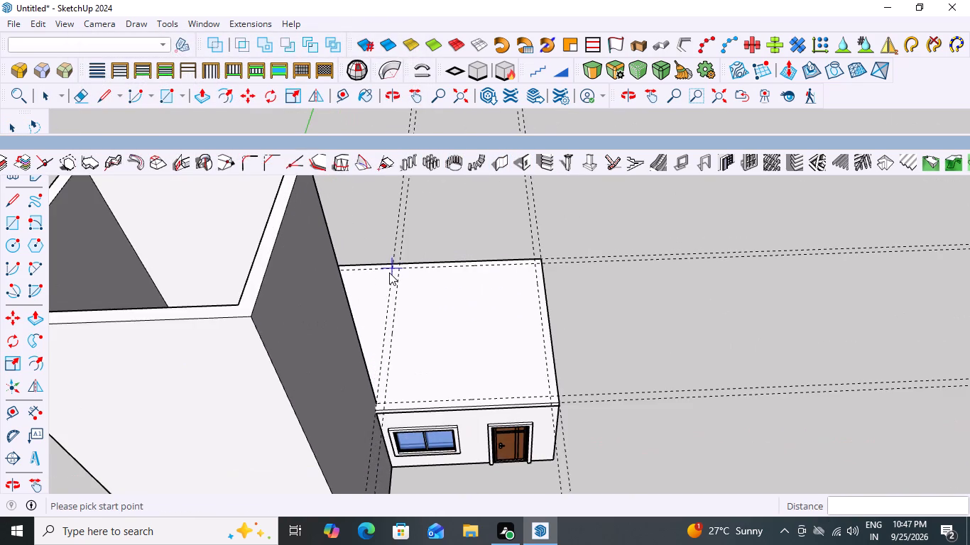
scroll(389, 272, up, 6)
scroll(405, 271, down, 7)
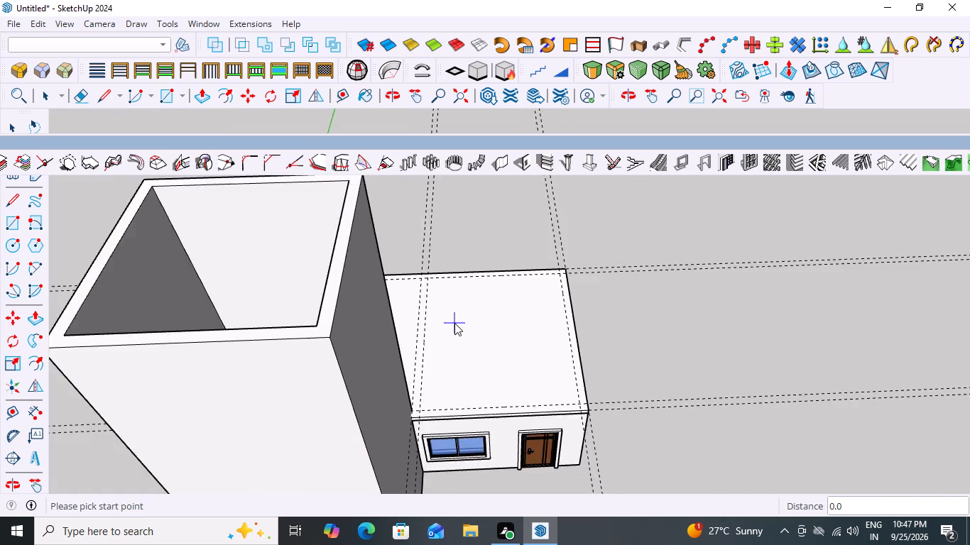
scroll(454, 323, down, 2)
scroll(435, 404, up, 4)
scroll(432, 400, down, 2)
scroll(403, 393, up, 11)
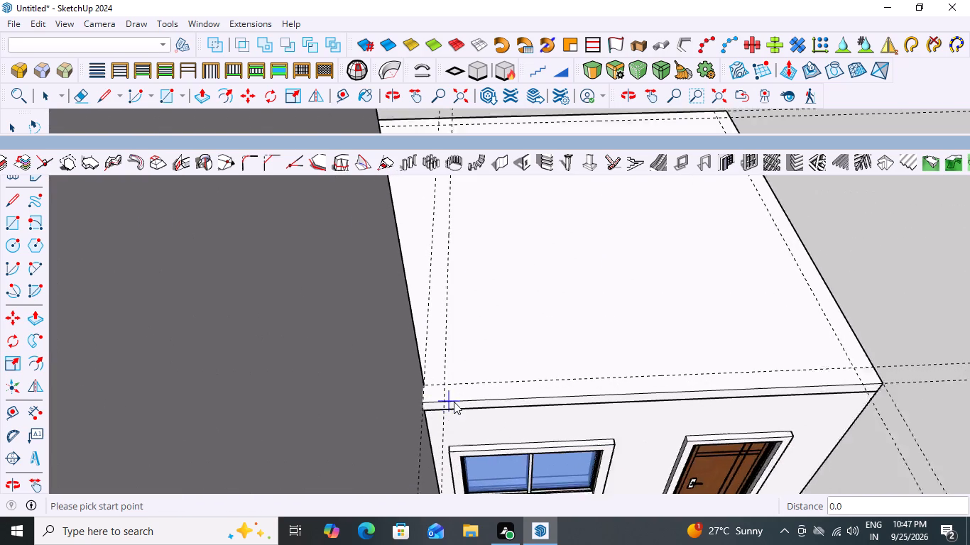
scroll(454, 402, up, 5)
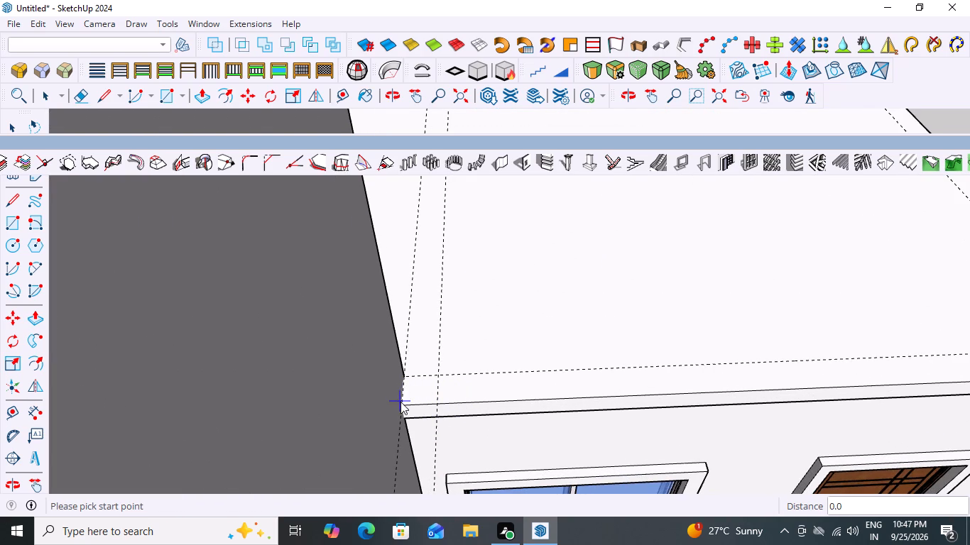
click(401, 405)
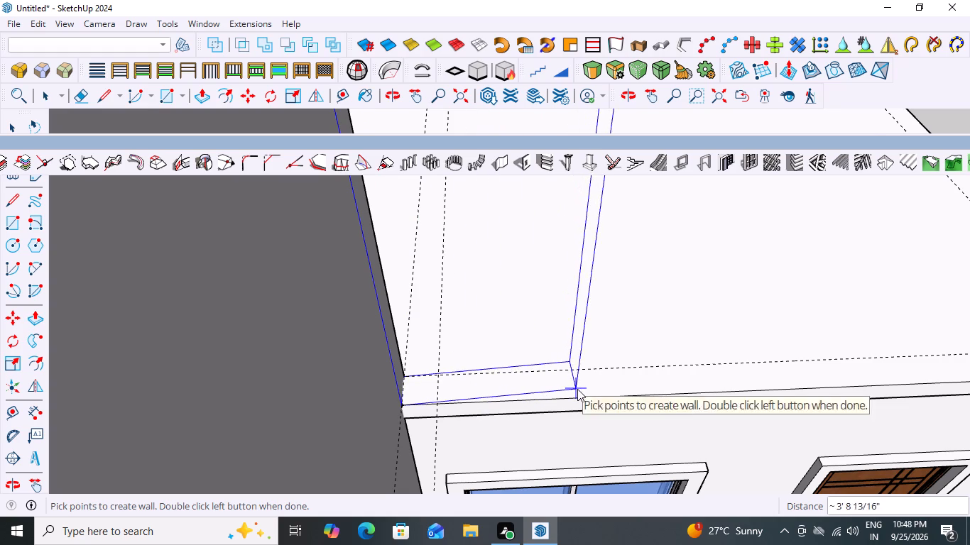
Run the wall 16' 9" along the roof's outer front edge, and 19' 6" along the side edge to the rear corner.
scroll(579, 388, down, 10)
scroll(839, 399, up, 7)
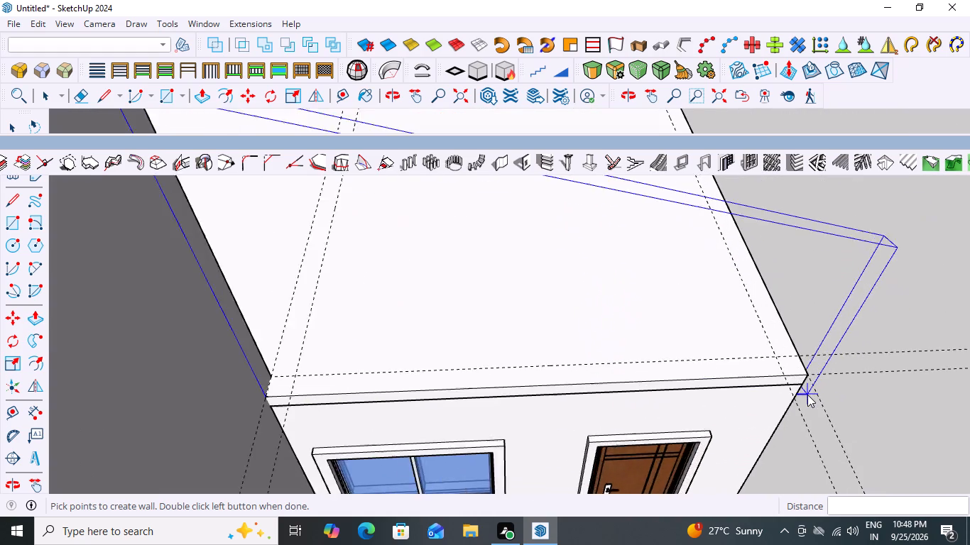
scroll(807, 395, up, 3)
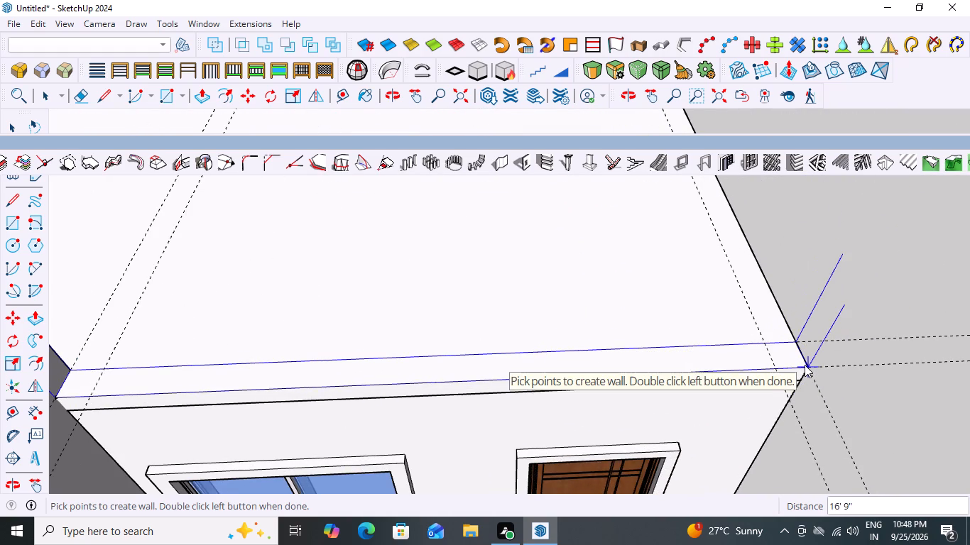
click(805, 364)
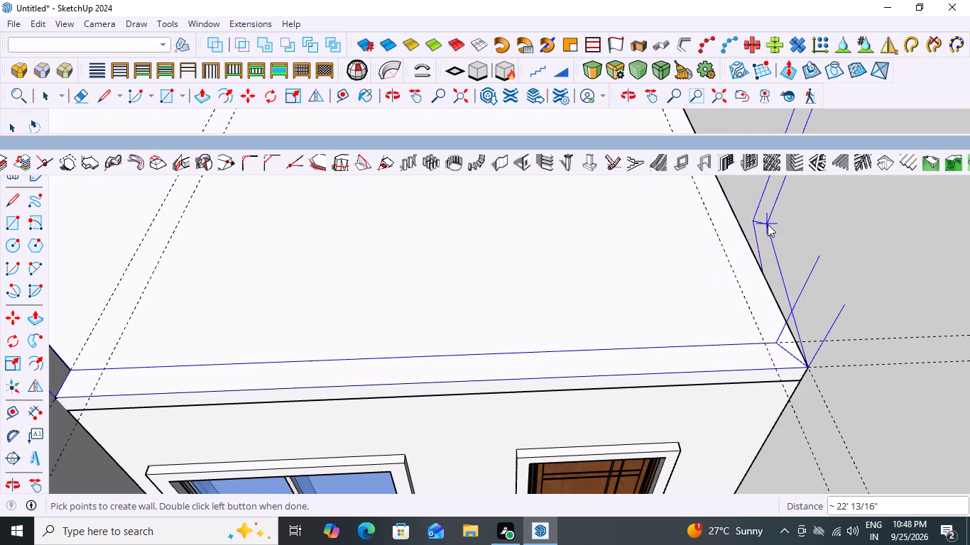
scroll(743, 238, down, 16)
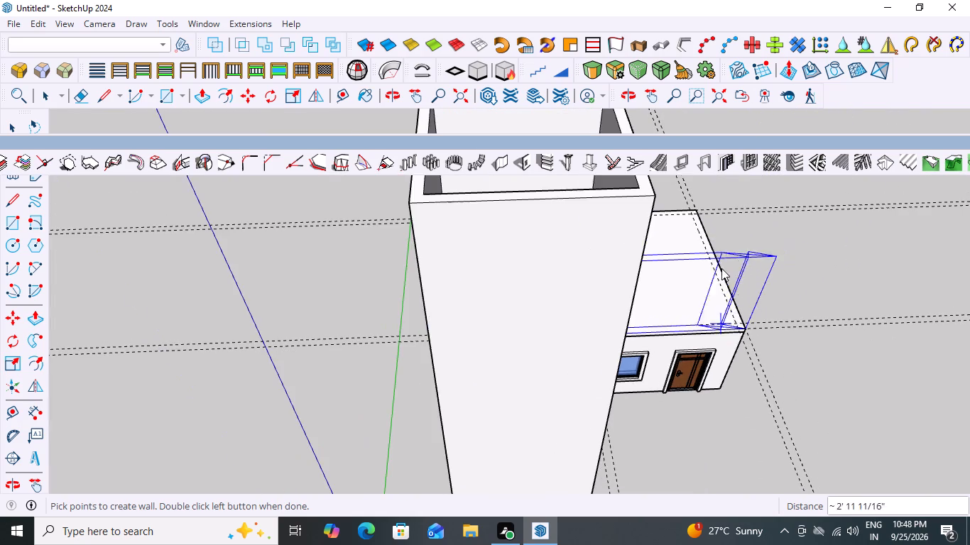
scroll(712, 207, up, 8)
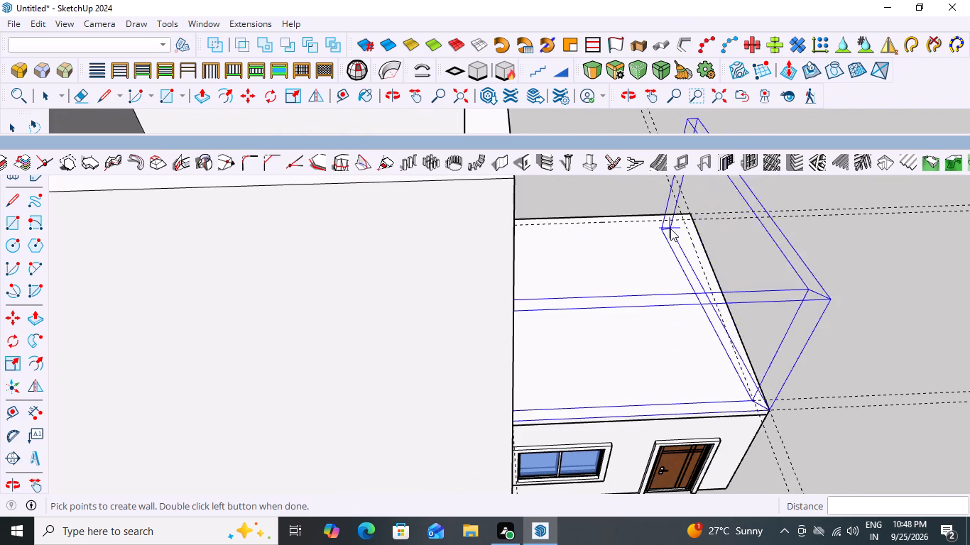
scroll(670, 229, up, 7)
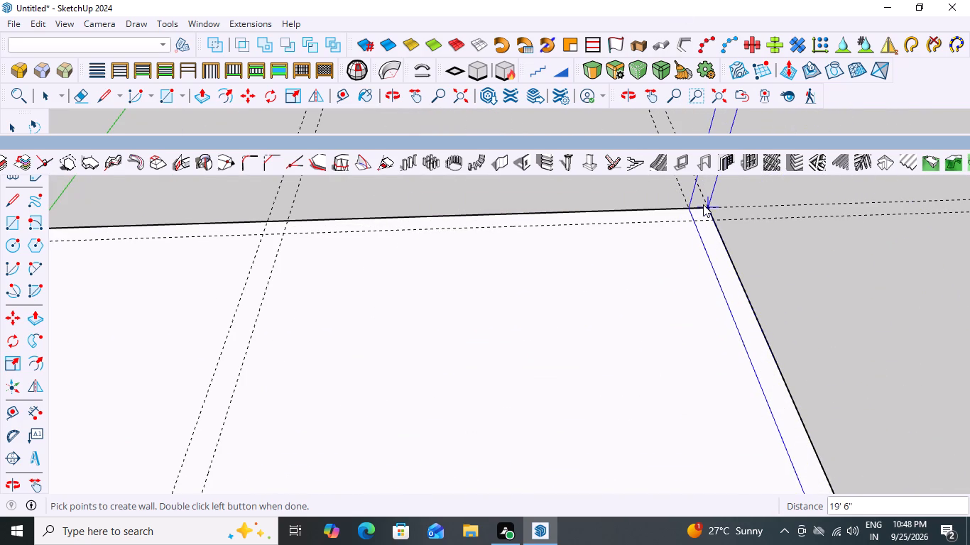
click(708, 207)
Continue the wall 16' 9" along the roof's outer rear edge to the crossing with the outer guide near the tower.
scroll(354, 215, down, 3)
scroll(273, 230, up, 7)
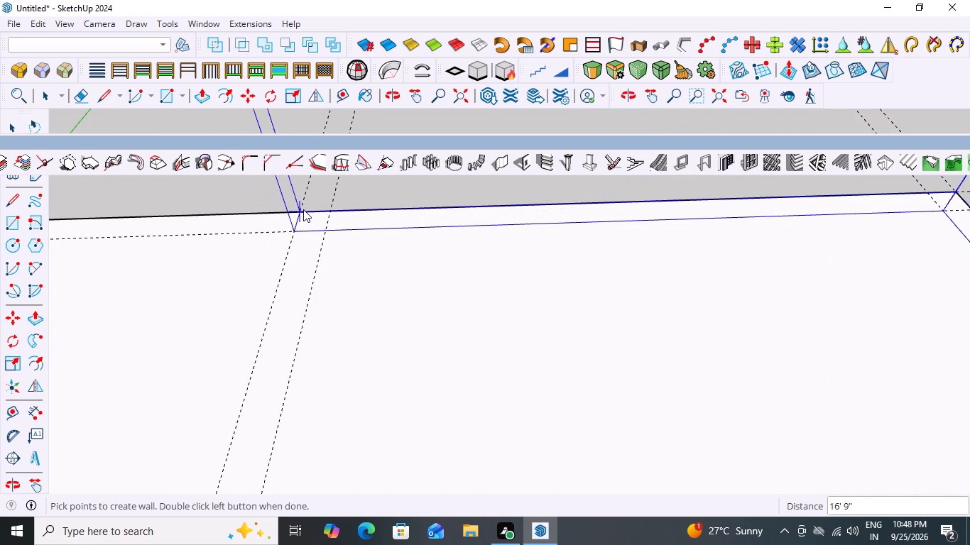
click(300, 209)
scroll(341, 287, down, 6)
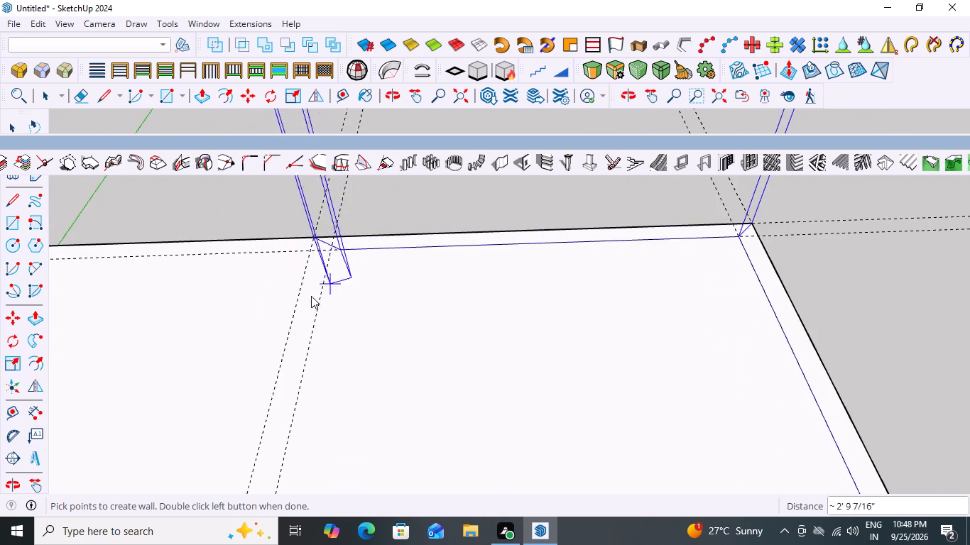
Run the last wall segment 18' 9" along the guide beside the tower to the front wall, and finish the wall loop.
scroll(310, 297, down, 9)
scroll(317, 369, down, 4)
scroll(288, 454, up, 1)
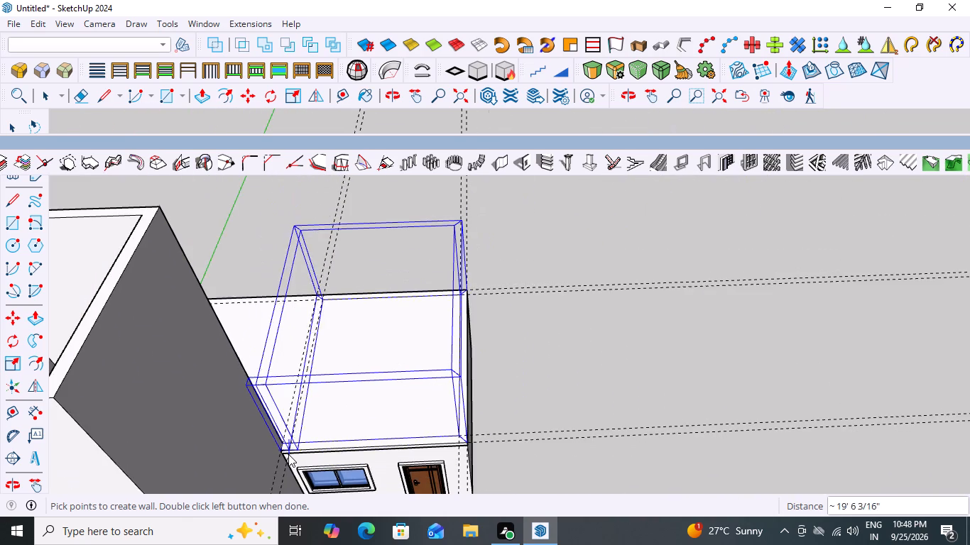
scroll(288, 454, up, 14)
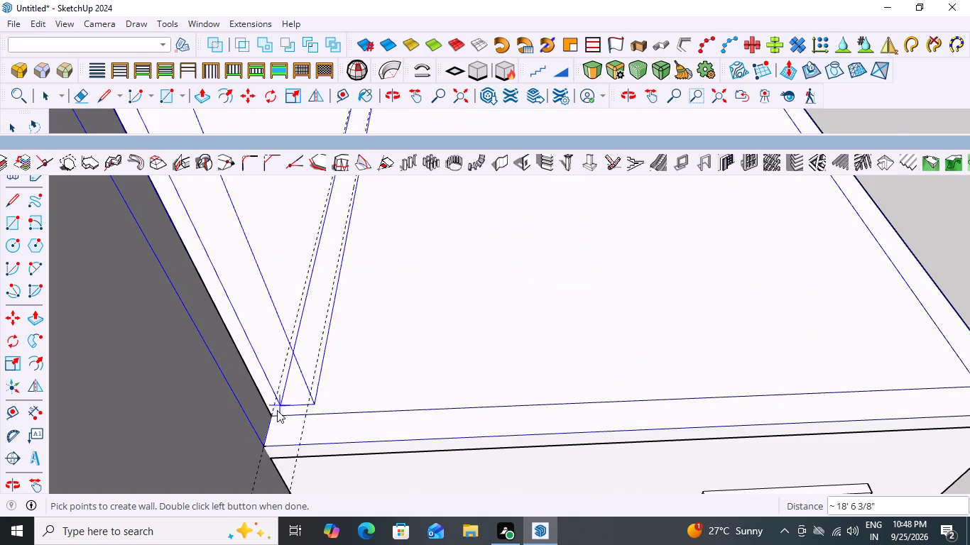
double_click(271, 414)
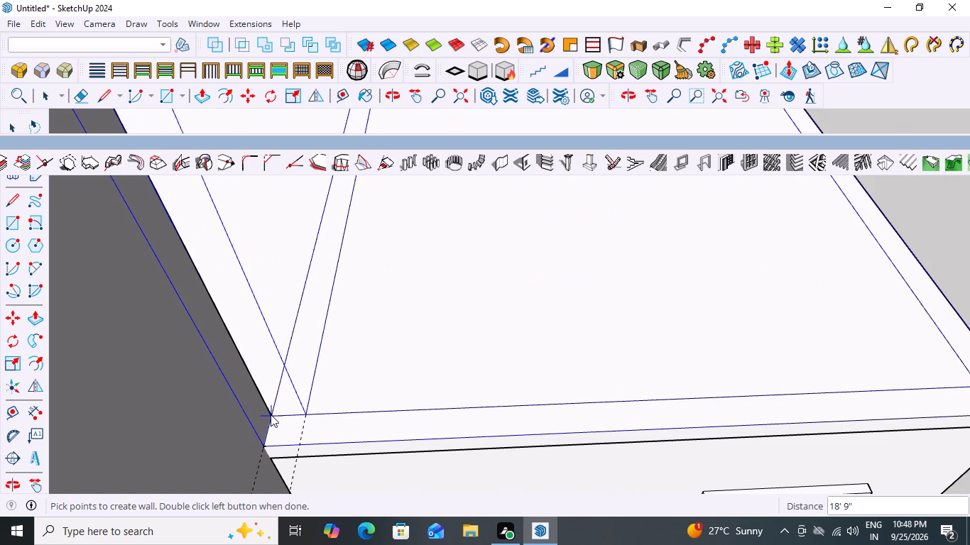
Examine the new upper walls from the front, especially the top of the front corner where they meet the tower.
scroll(393, 368, down, 8)
scroll(320, 385, down, 6)
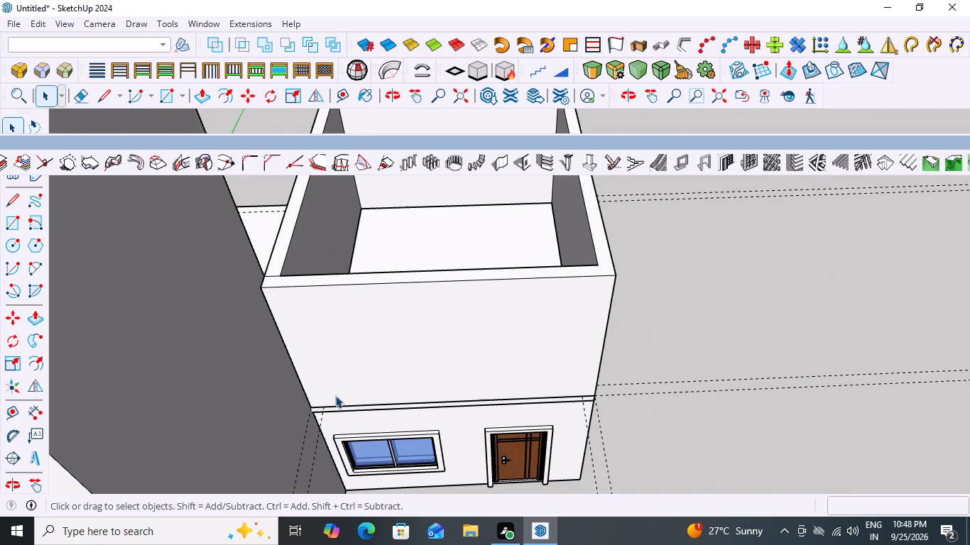
scroll(258, 255, up, 1)
scroll(276, 272, down, 2)
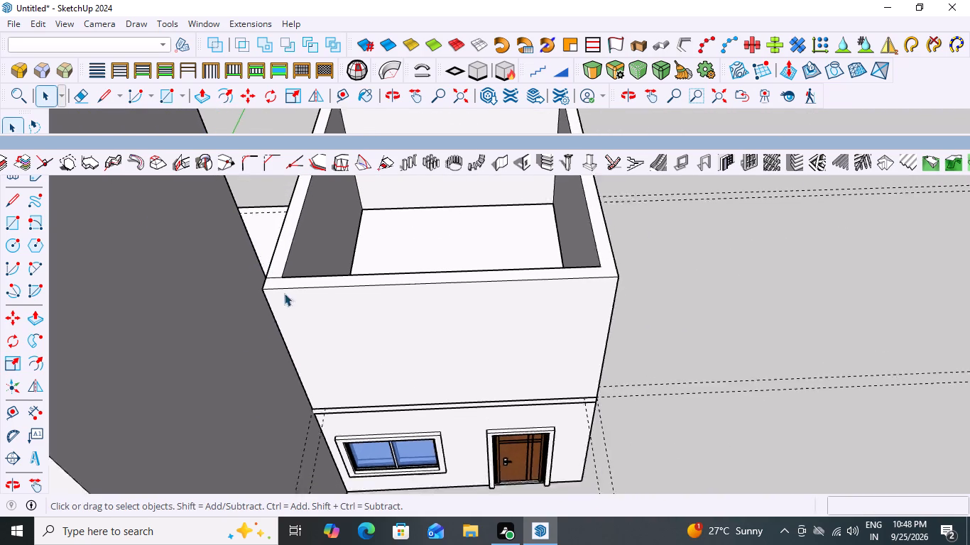
scroll(284, 293, down, 8)
middle_drag(518, 291, 543, 187)
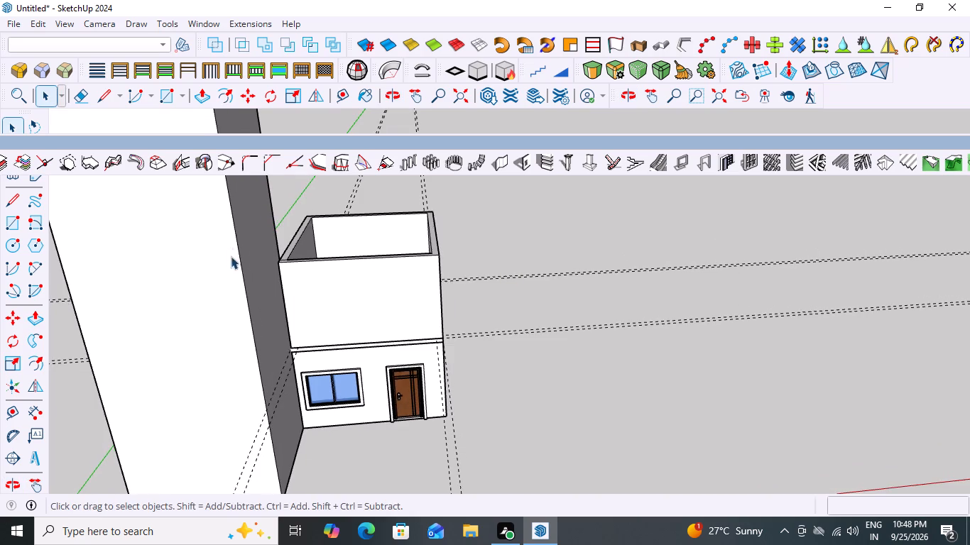
scroll(296, 277, up, 7)
middle_drag(321, 342, 318, 348)
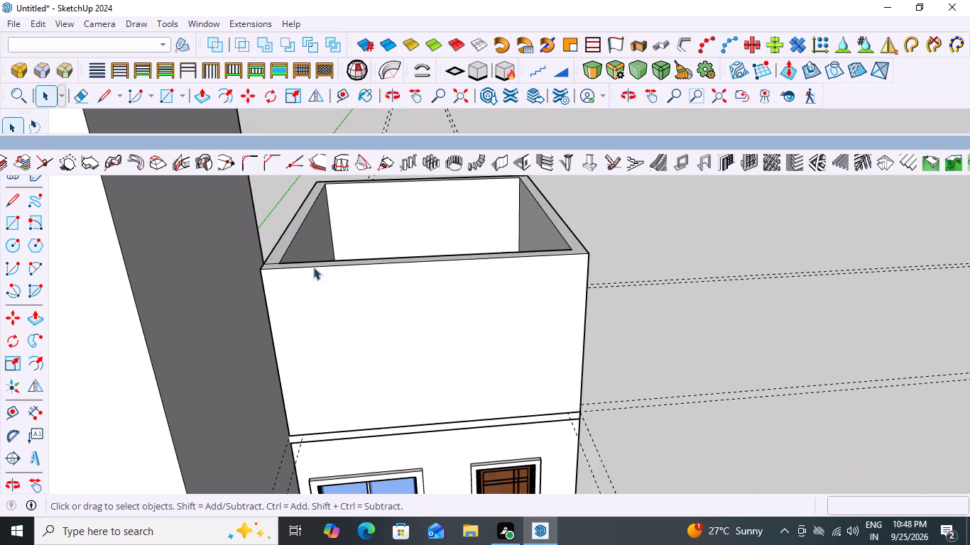
scroll(277, 243, up, 4)
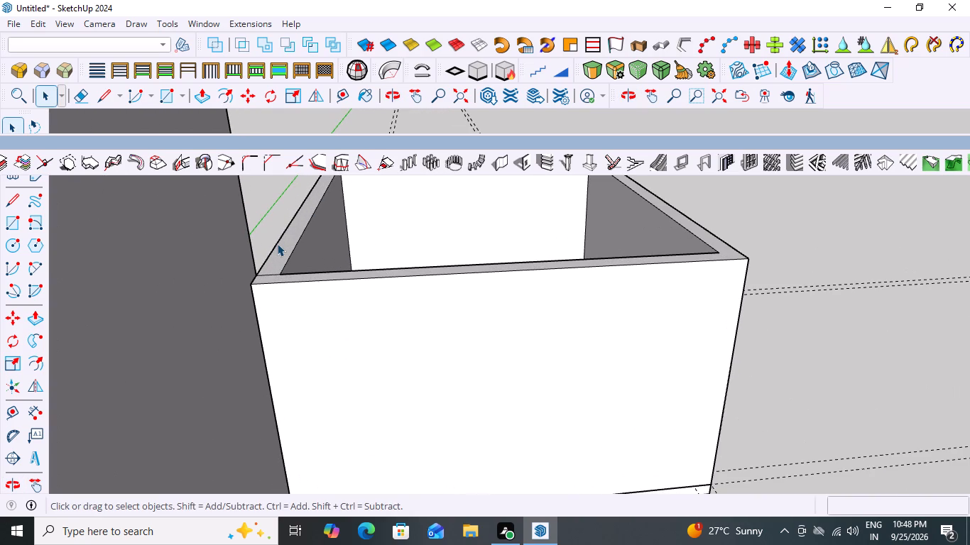
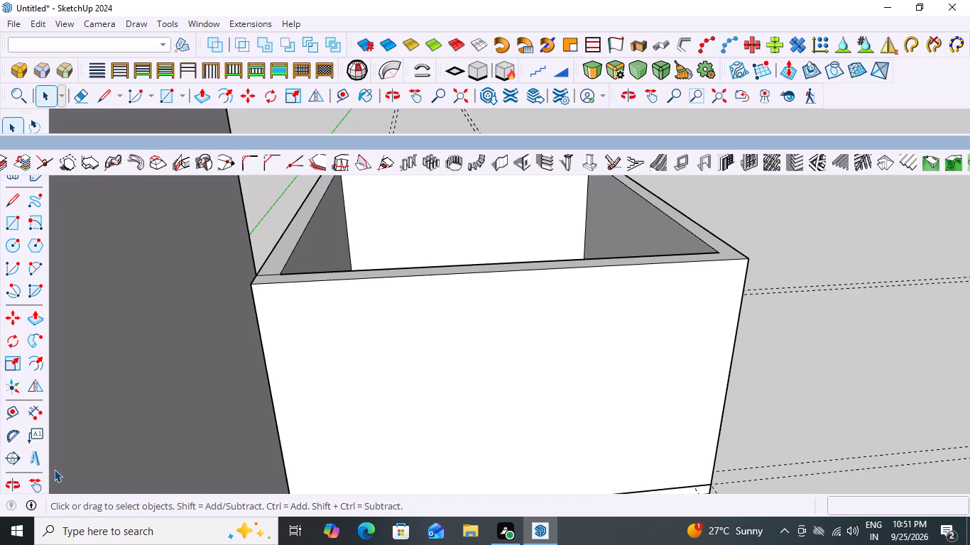
Examine the tower and the low building with its new upper walls from the front and from above.
scroll(325, 327, down, 14)
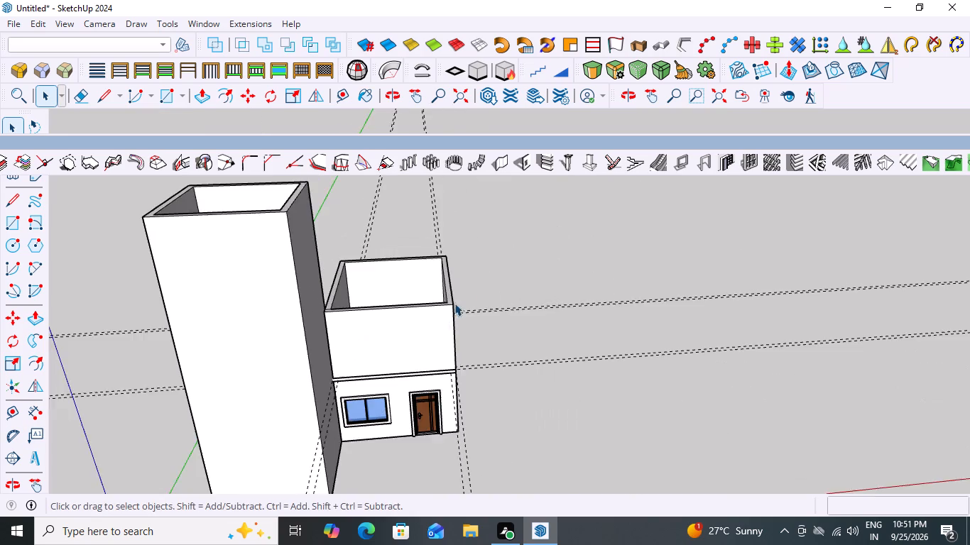
scroll(454, 303, down, 5)
middle_drag(337, 270, 337, 221)
middle_drag(395, 331, 388, 291)
scroll(408, 339, up, 6)
scroll(436, 305, down, 8)
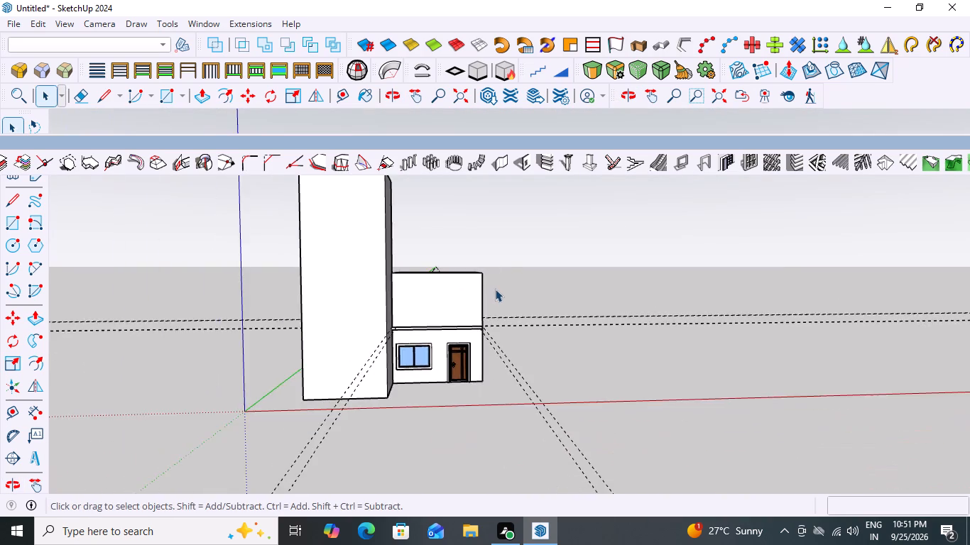
scroll(495, 289, down, 3)
middle_drag(466, 268, 547, 396)
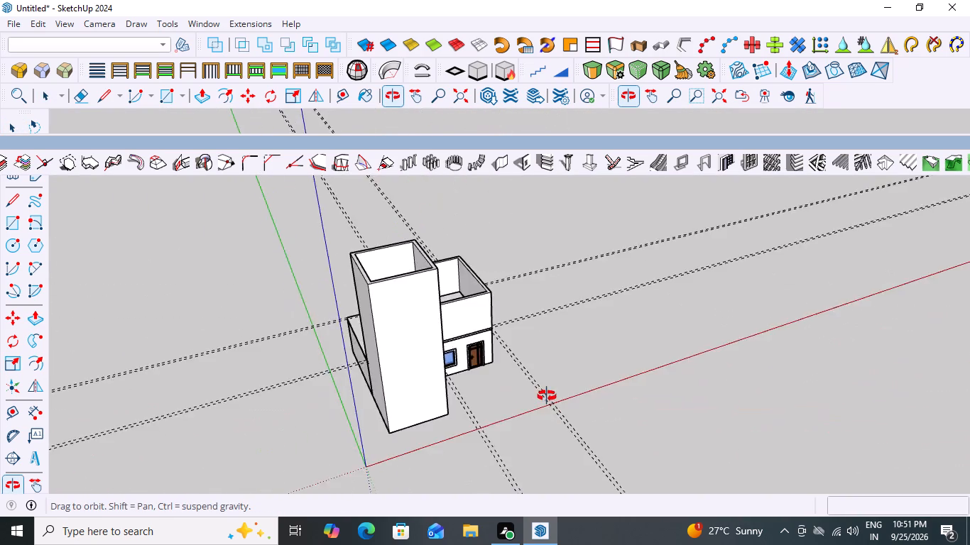
middle_drag(547, 396, 450, 360)
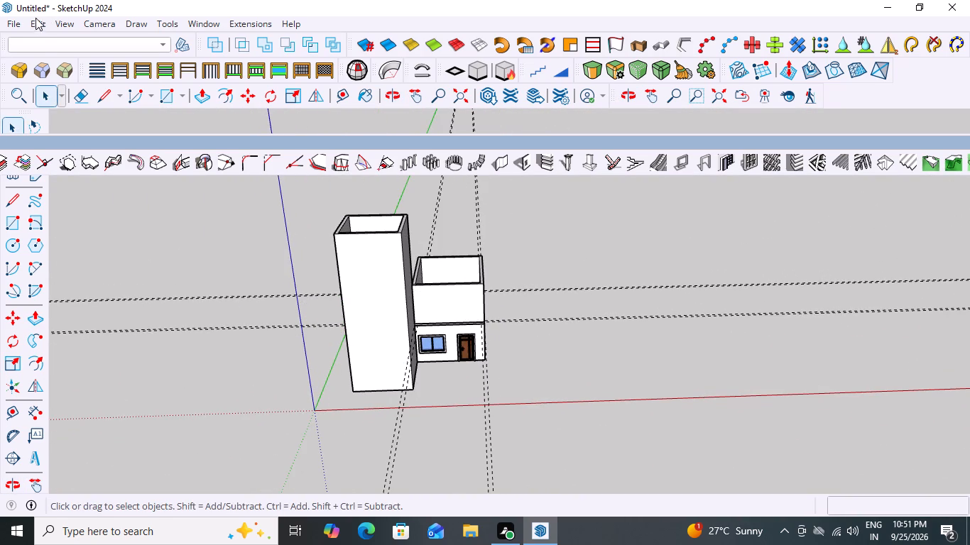
Delete all the construction guides from the model.
click(33, 18)
click(95, 169)
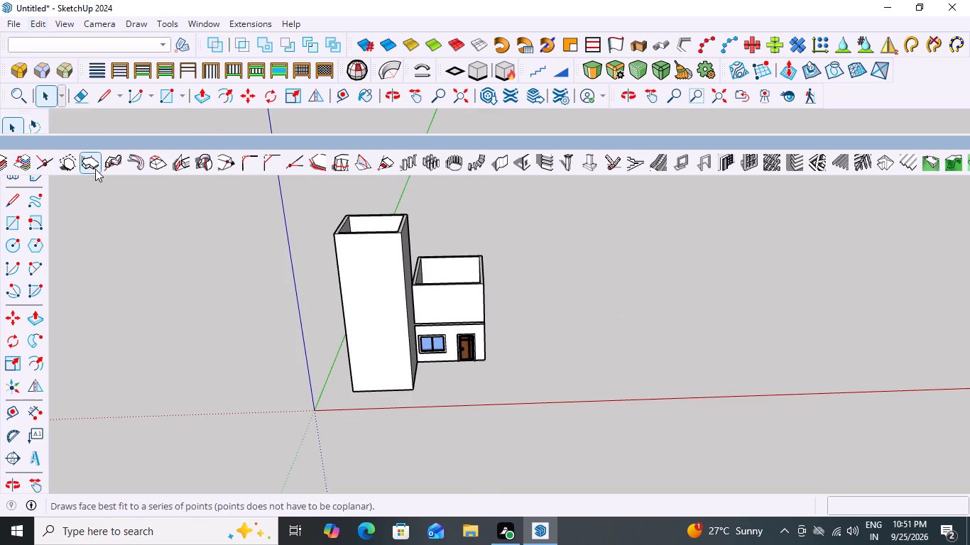
Examine the massing of the tower and the two-level low building from a distance, down to a frontal eye-level view.
scroll(418, 377, down, 6)
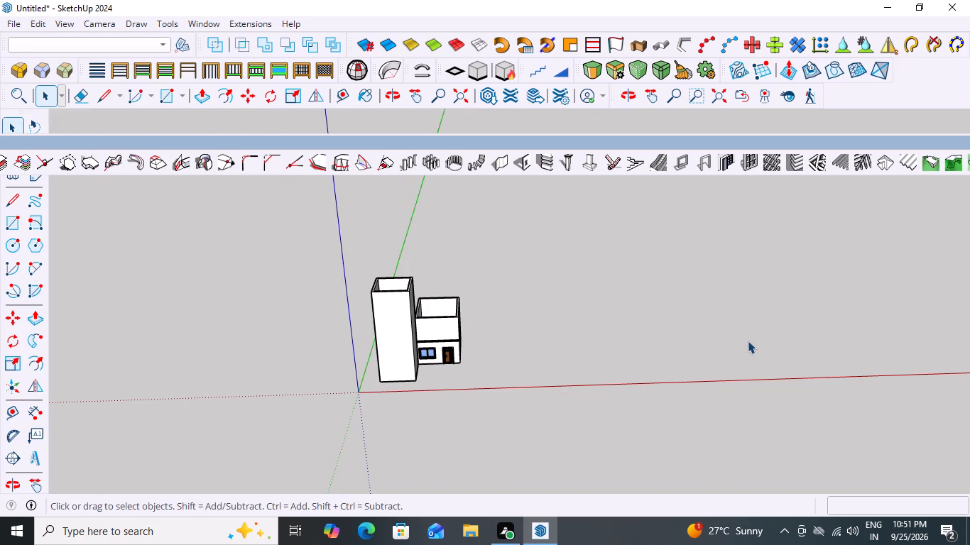
scroll(543, 324, down, 5)
middle_drag(476, 353, 460, 295)
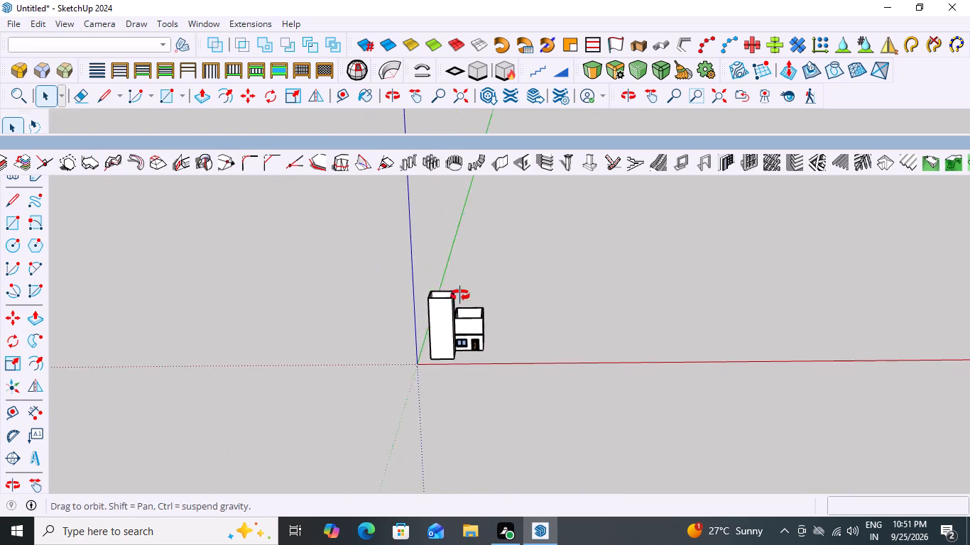
middle_drag(460, 295, 482, 260)
middle_click(489, 260)
middle_click(489, 260)
scroll(489, 260, up, 2)
scroll(447, 270, down, 3)
scroll(461, 395, up, 2)
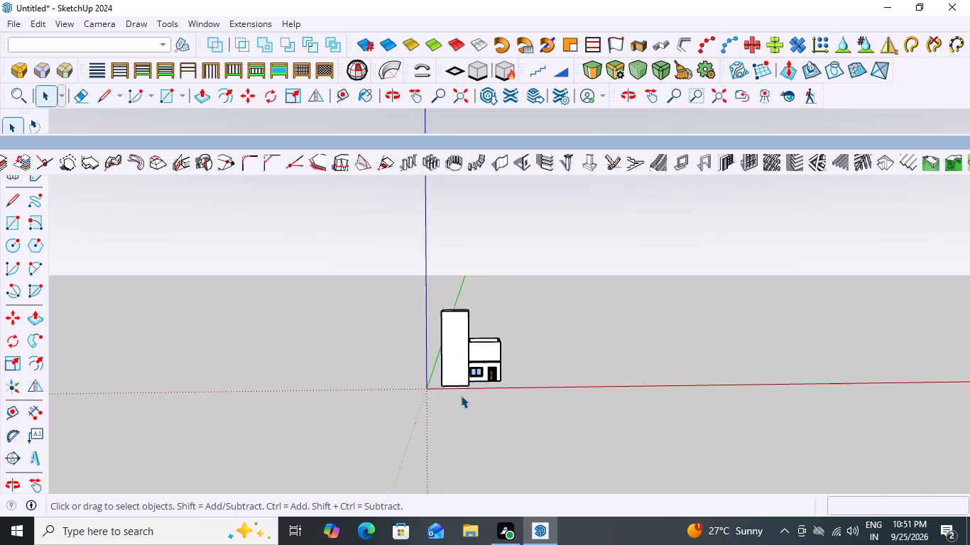
scroll(461, 395, up, 7)
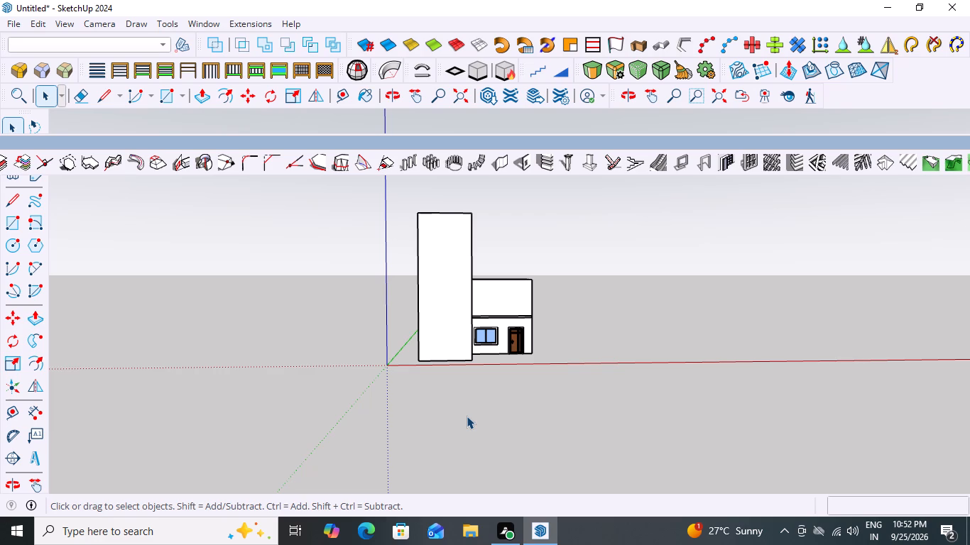
Open the upper wall loop on the low building for editing and extend its top rim face upward with Push/Pull.
scroll(472, 346, down, 4)
middle_drag(558, 268, 560, 316)
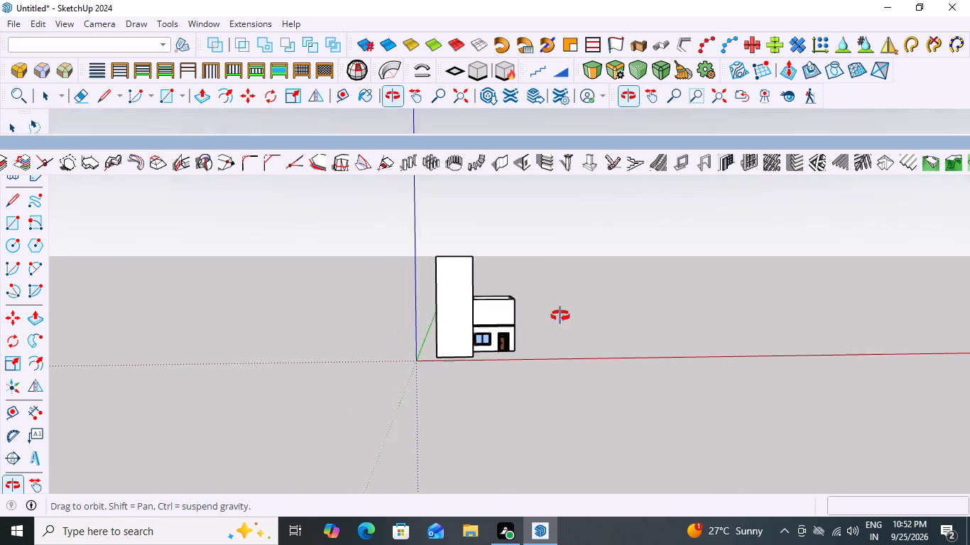
middle_drag(560, 316, 353, 398)
scroll(472, 256, up, 11)
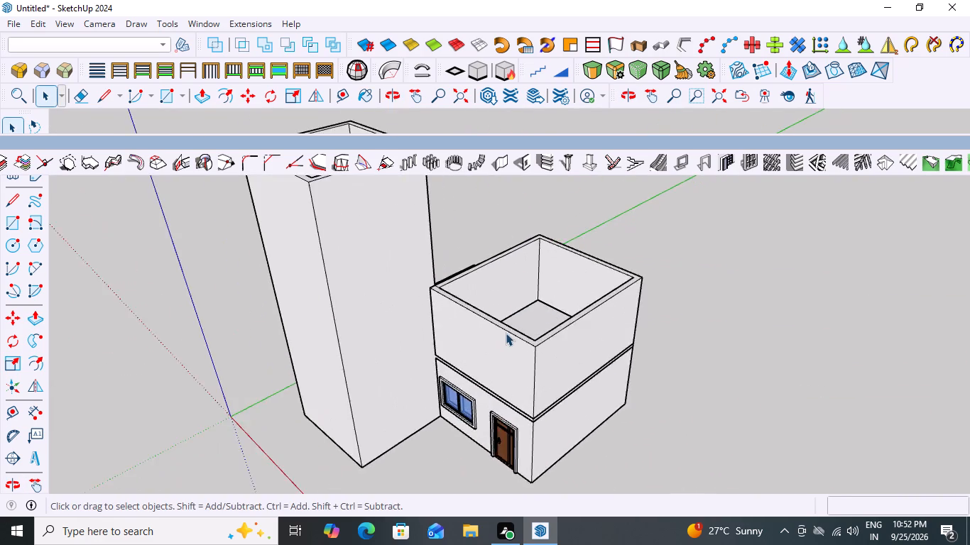
scroll(506, 333, up, 5)
triple_click(522, 330)
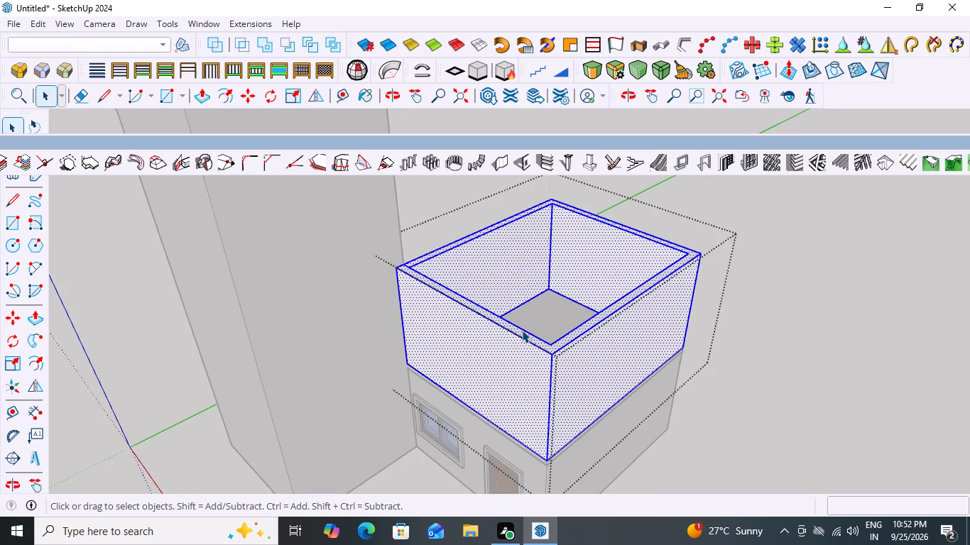
double_click(522, 330)
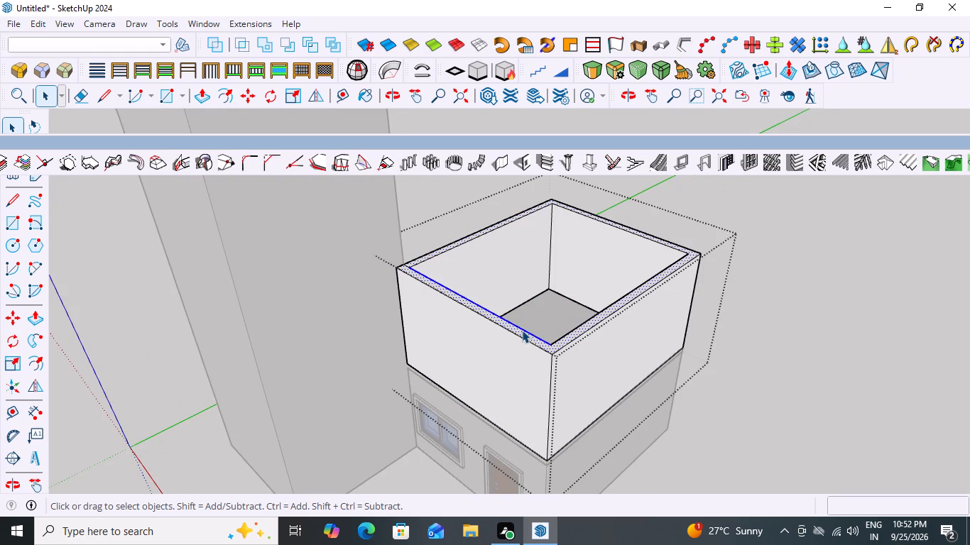
key(p)
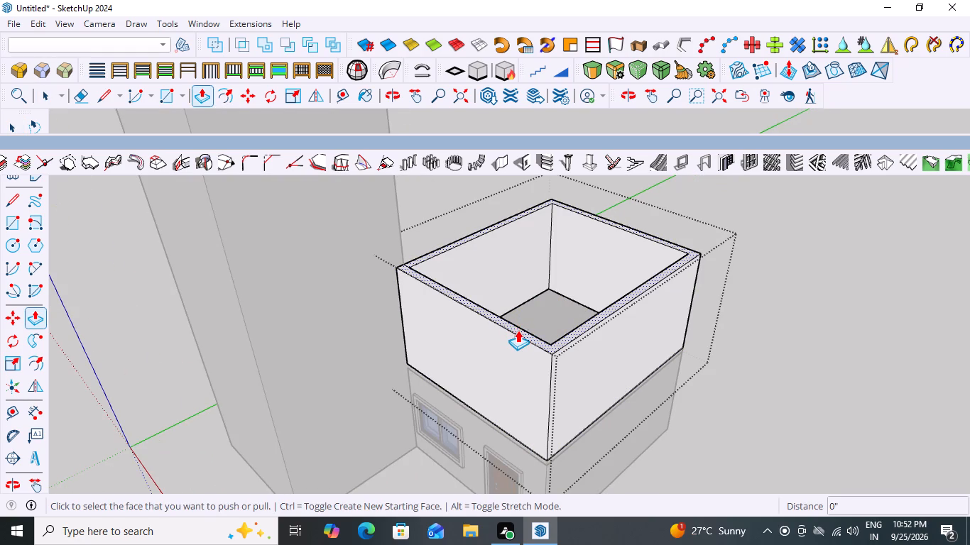
click(518, 330)
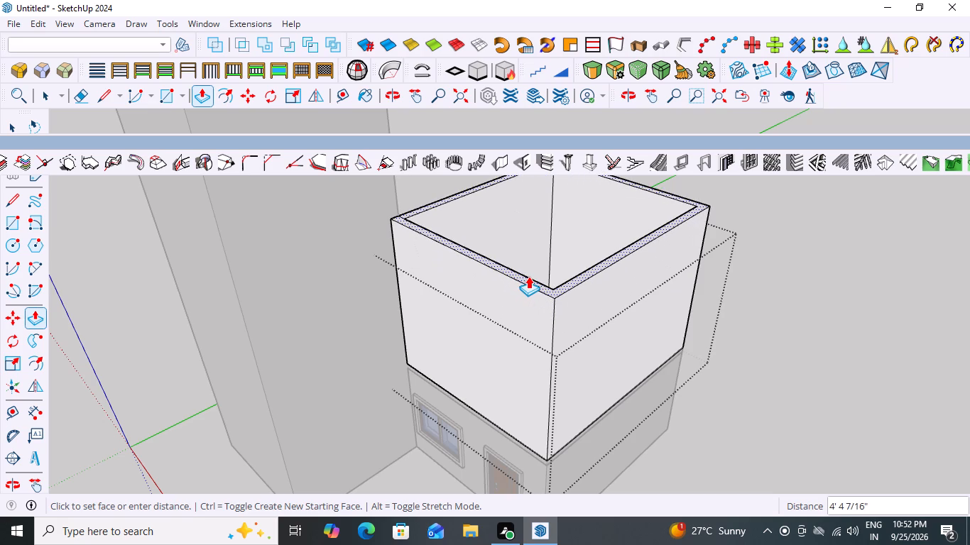
scroll(528, 280, down, 9)
middle_drag(559, 275, 578, 271)
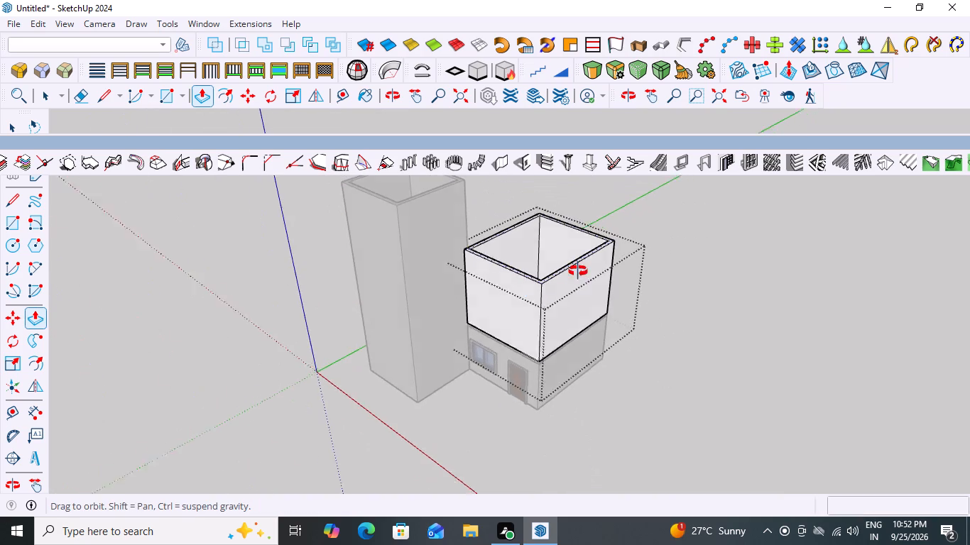
middle_drag(578, 271, 733, 200)
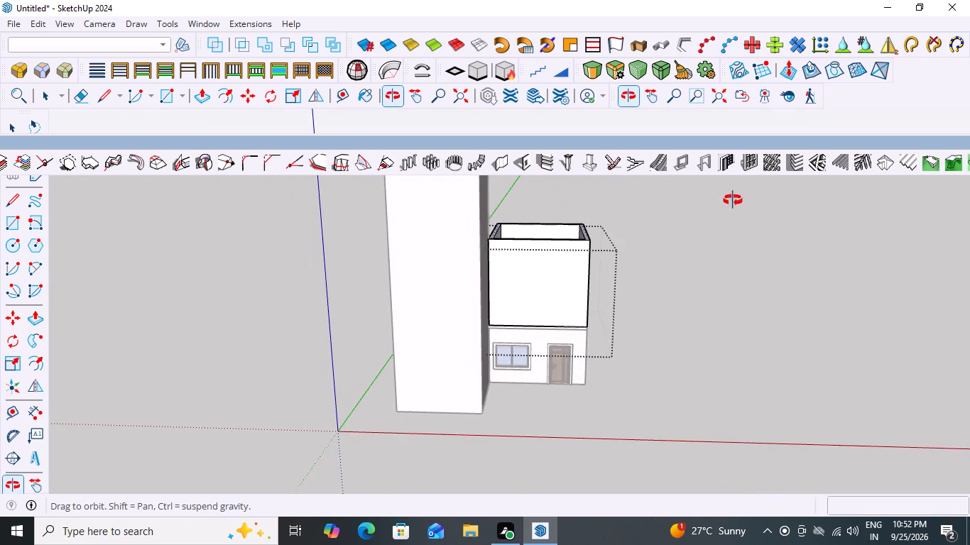
middle_drag(733, 200, 726, 187)
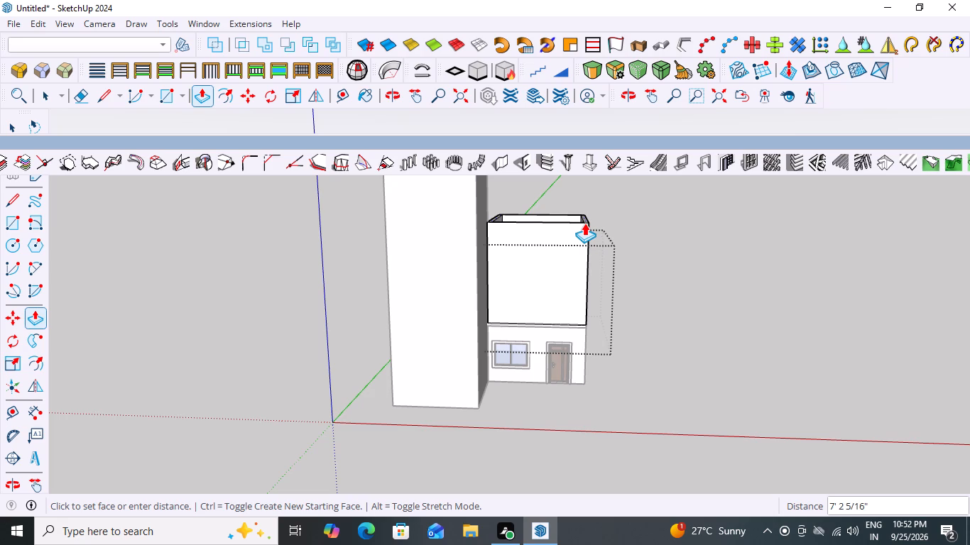
scroll(584, 223, down, 7)
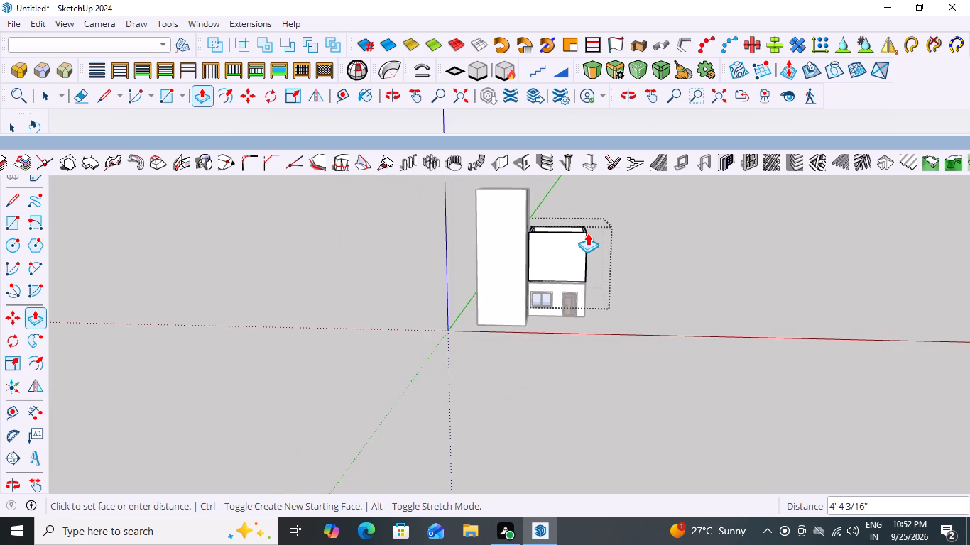
scroll(587, 233, up, 7)
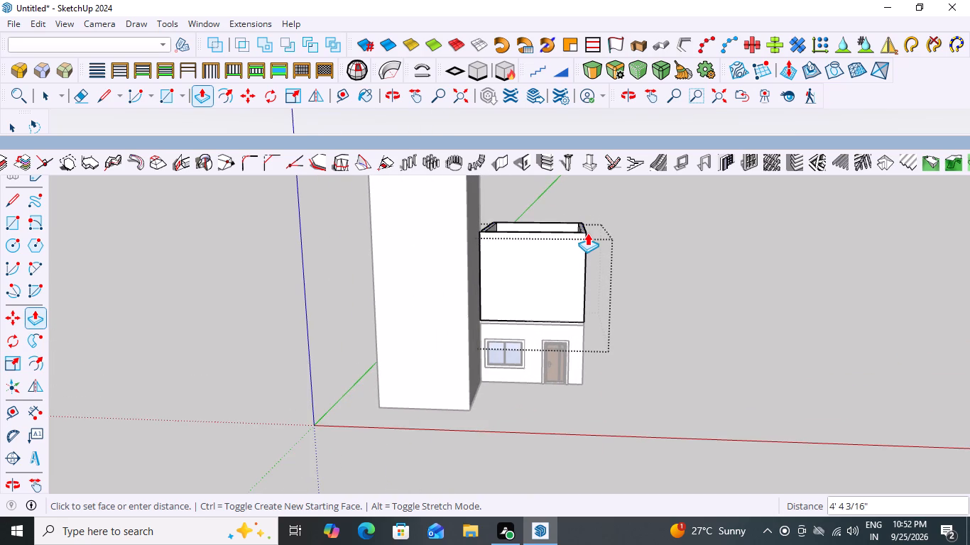
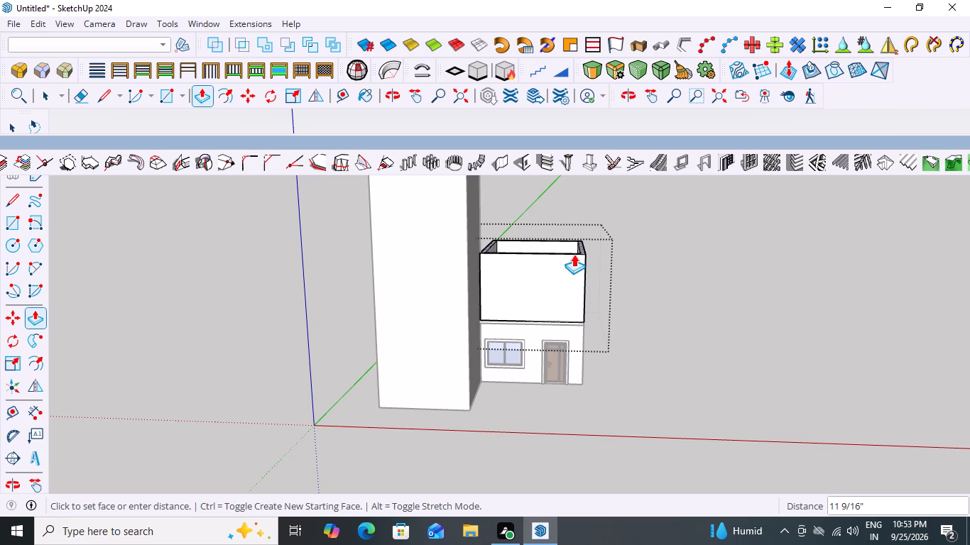
Raise the upper wall loop's top rim on the low building by about 5' 11" and leave its editing context.
scroll(574, 254, up, 1)
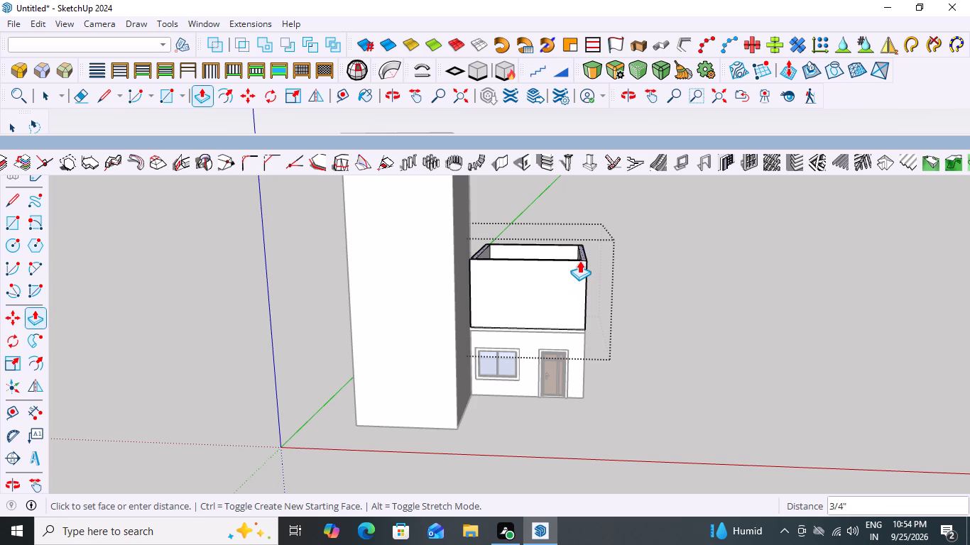
scroll(578, 252, down, 5)
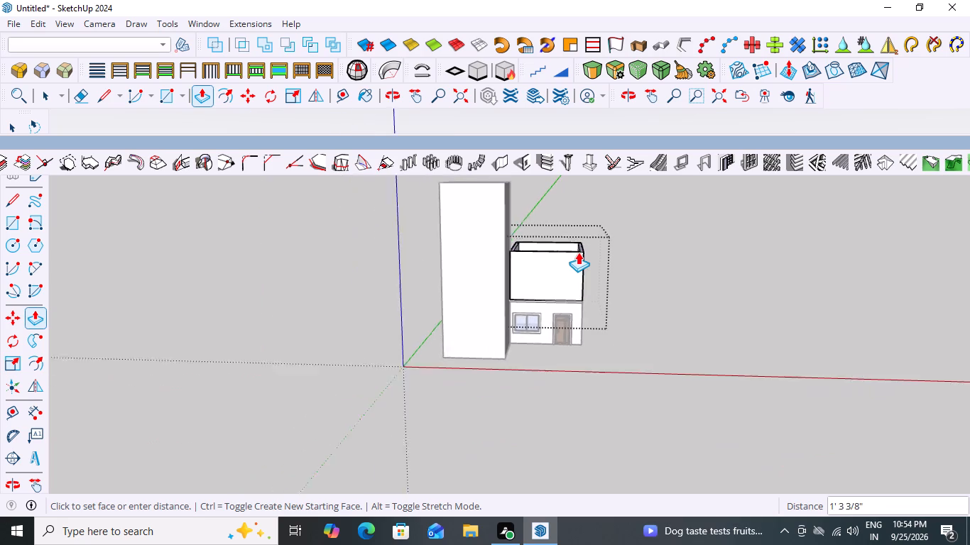
scroll(578, 252, down, 2)
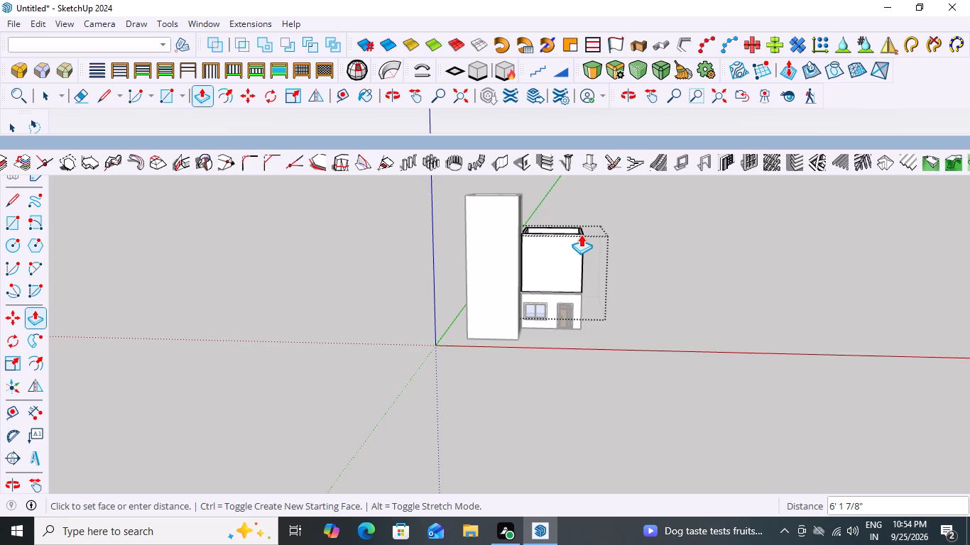
scroll(581, 234, up, 7)
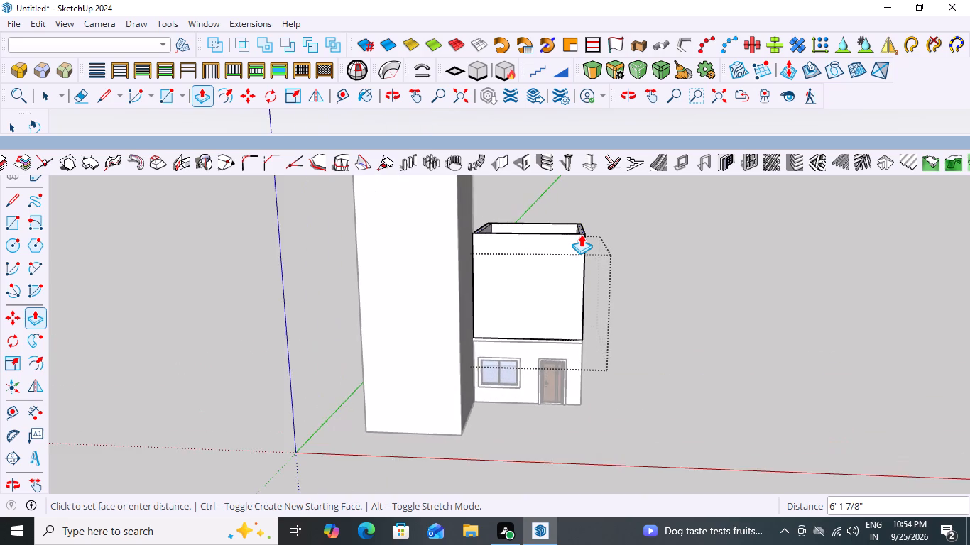
scroll(581, 234, down, 8)
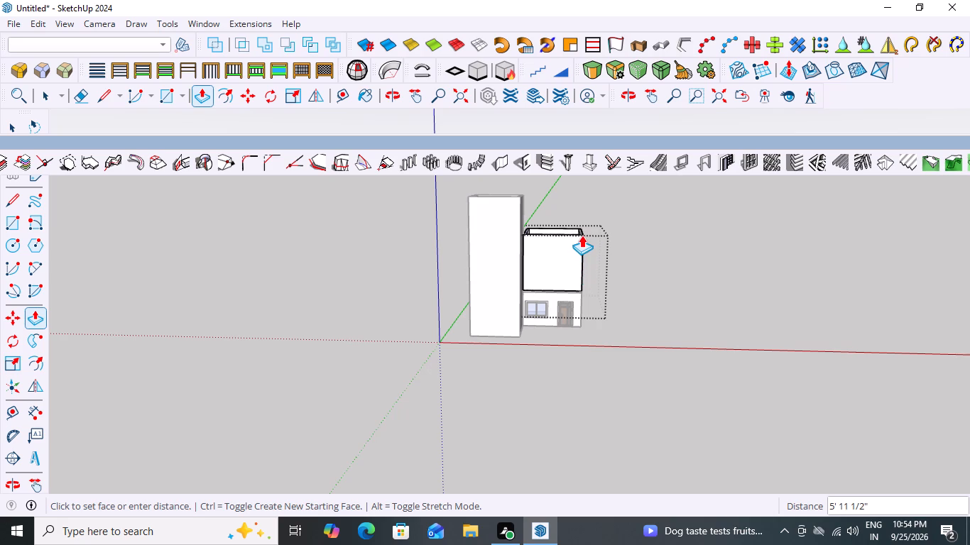
click(582, 235)
key(space)
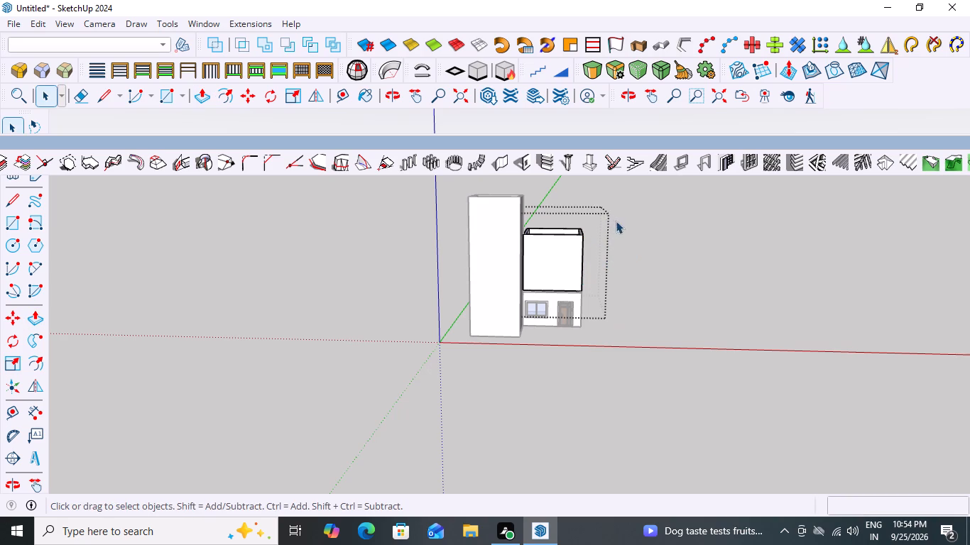
click(622, 221)
Examine the raised upper walls against the tower from the front and from an oblique corner view.
middle_drag(626, 257, 642, 239)
middle_click(640, 248)
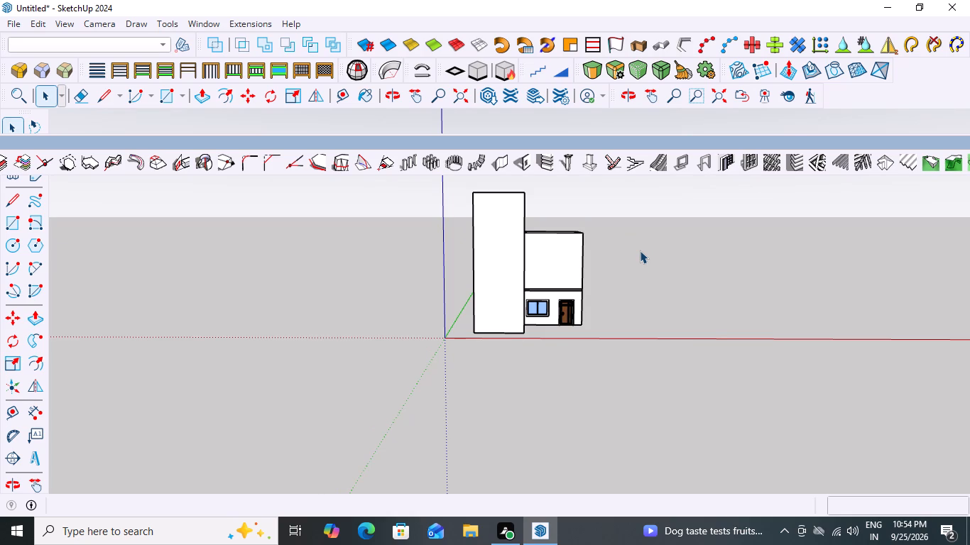
scroll(640, 251, down, 4)
middle_drag(586, 263, 415, 272)
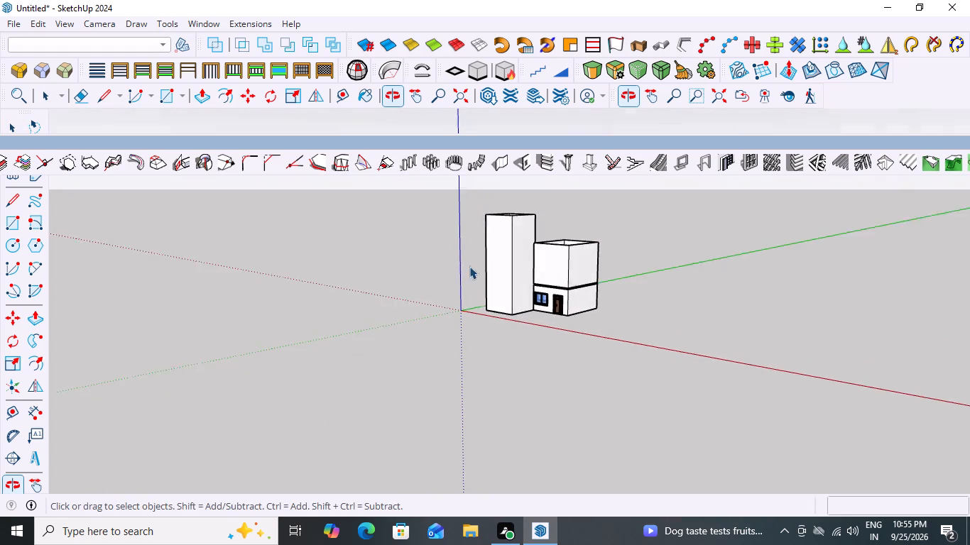
scroll(530, 263, up, 6)
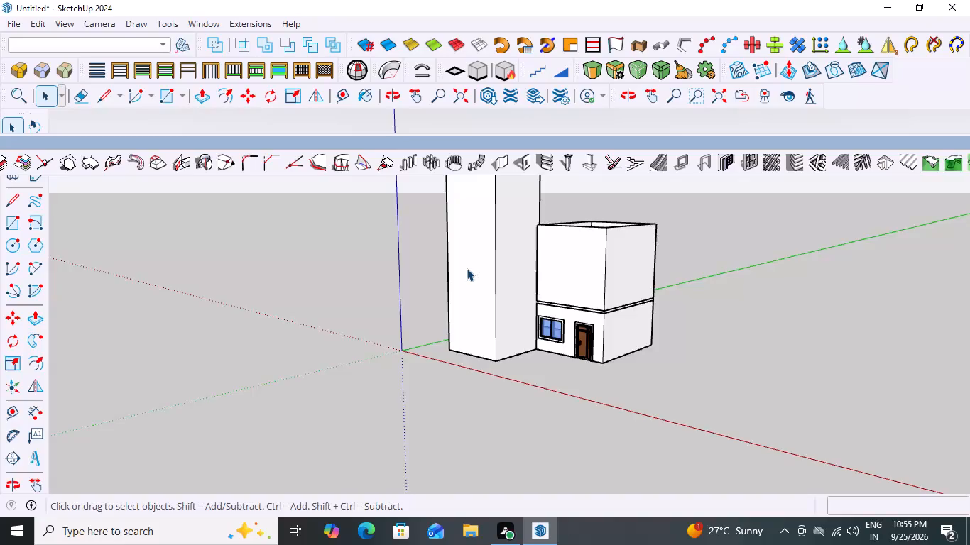
scroll(462, 272, down, 10)
scroll(481, 306, up, 3)
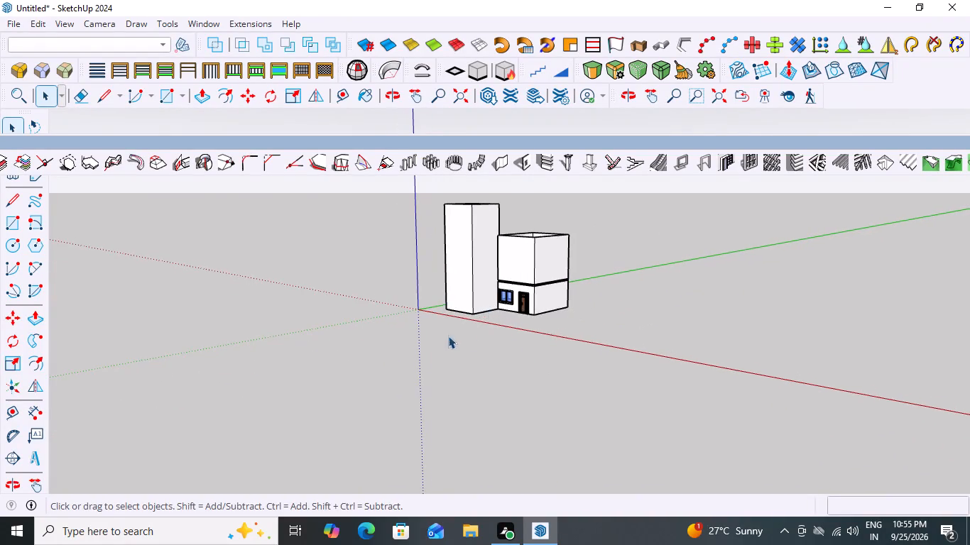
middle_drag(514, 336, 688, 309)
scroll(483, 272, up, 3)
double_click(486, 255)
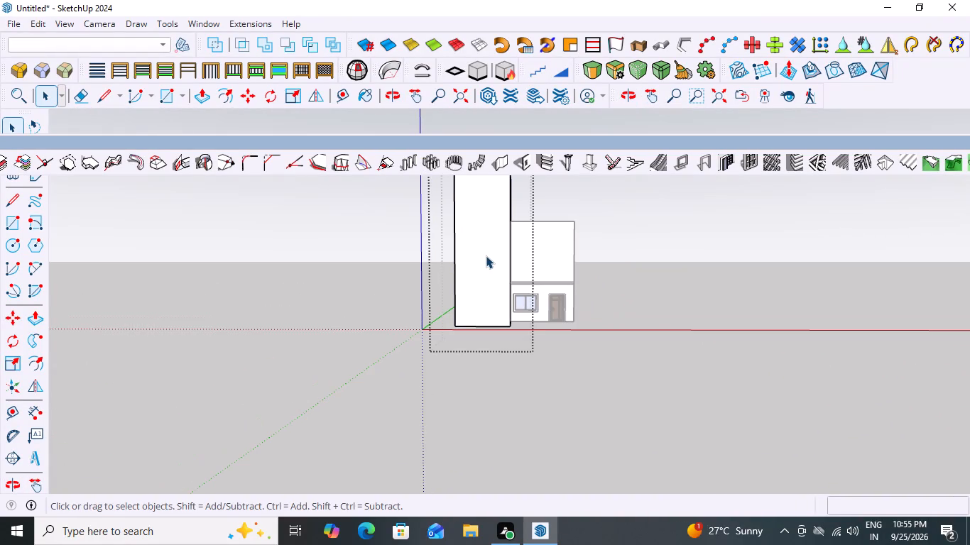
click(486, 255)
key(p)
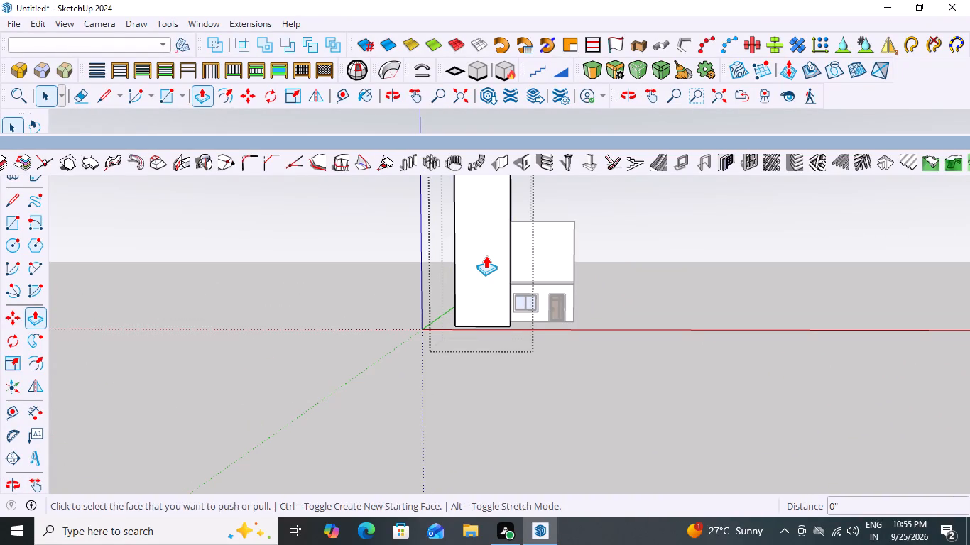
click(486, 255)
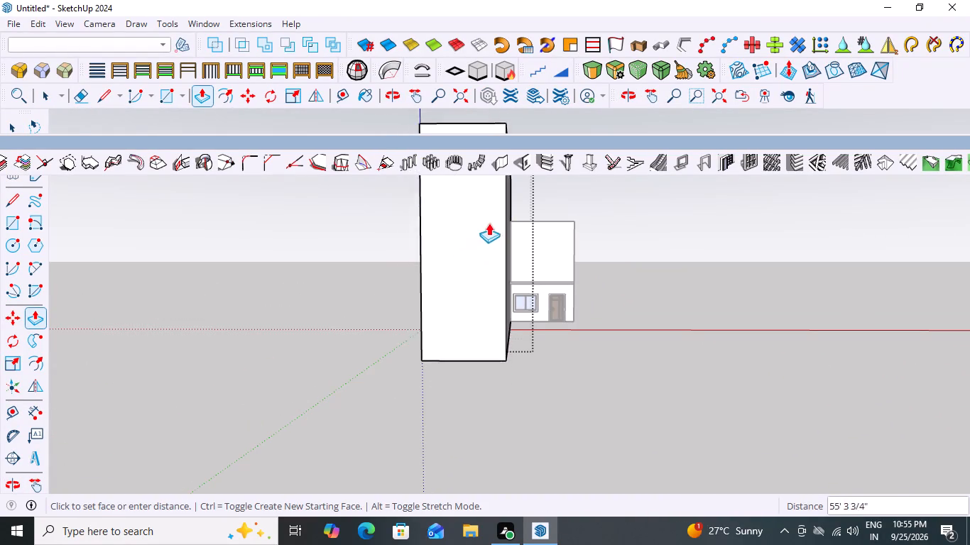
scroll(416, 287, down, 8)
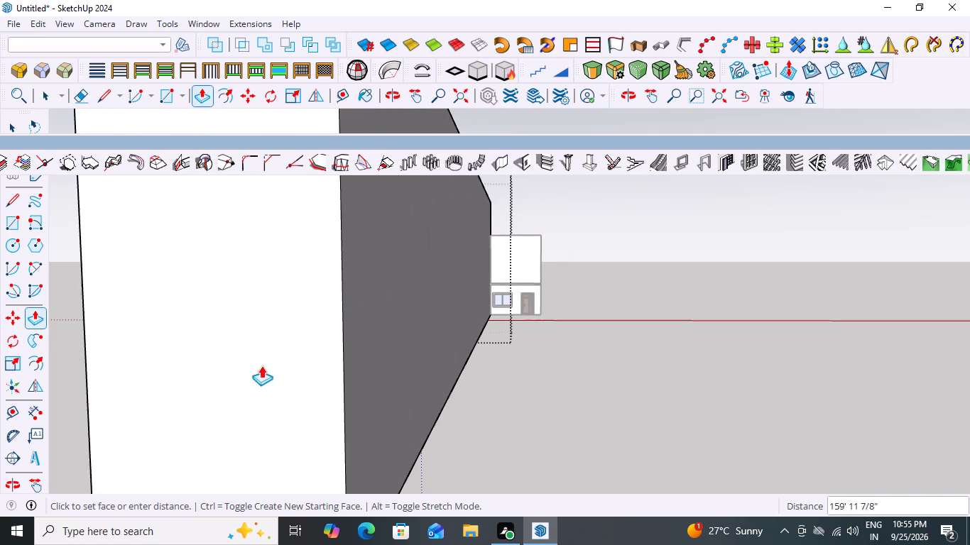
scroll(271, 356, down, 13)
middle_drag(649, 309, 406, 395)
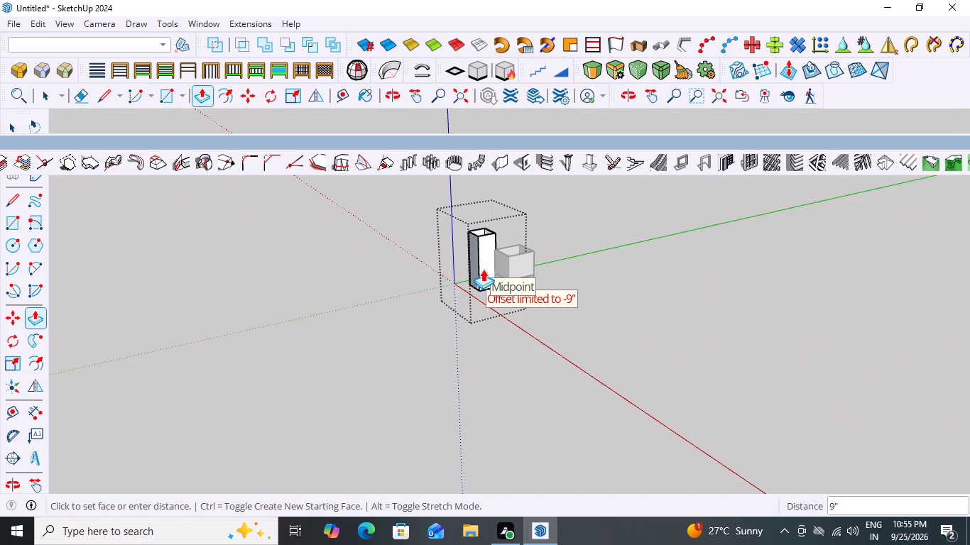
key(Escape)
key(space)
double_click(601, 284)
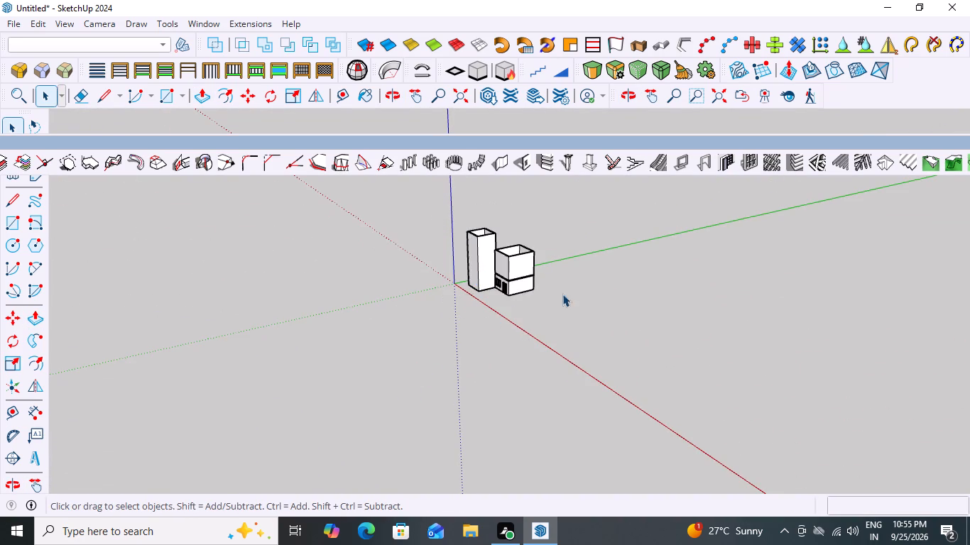
Examine the proportions of the tower and the low building from corner and frontal views, near and far.
middle_drag(541, 312, 770, 311)
scroll(510, 304, up, 5)
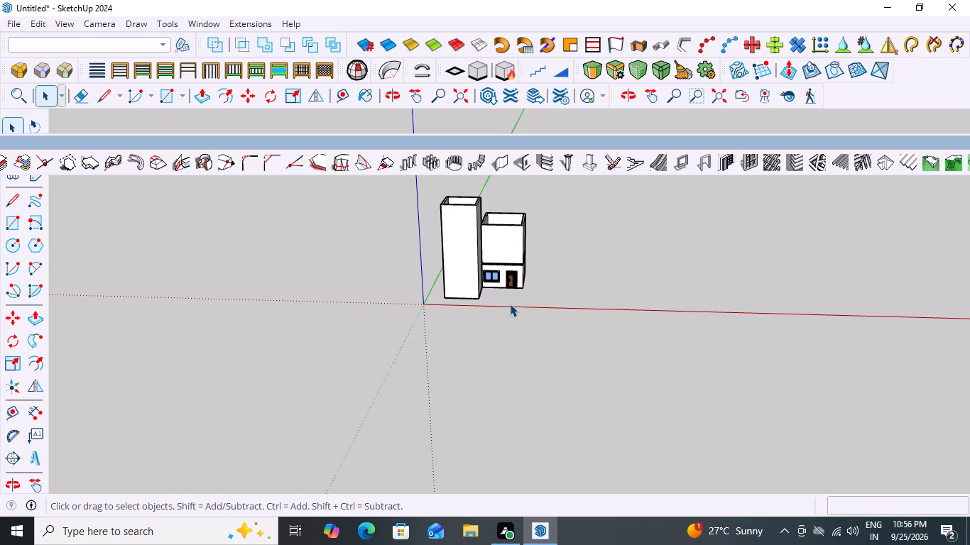
scroll(510, 304, down, 1)
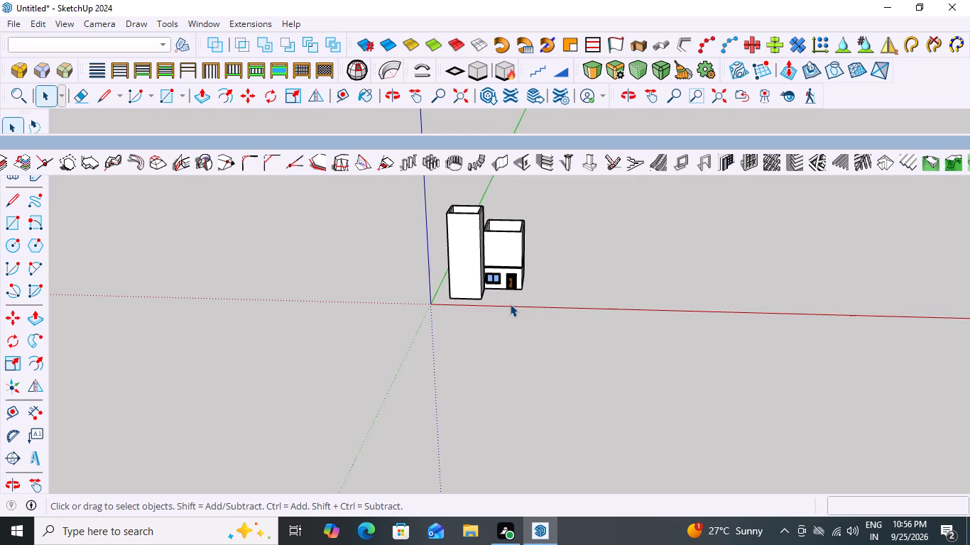
scroll(510, 304, down, 2)
middle_drag(545, 274, 409, 294)
scroll(505, 284, up, 6)
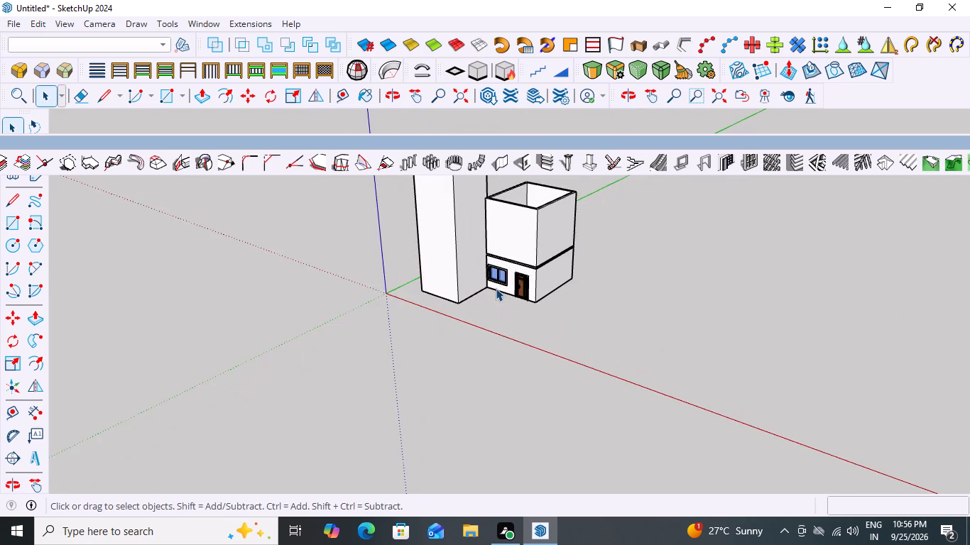
scroll(496, 288, up, 2)
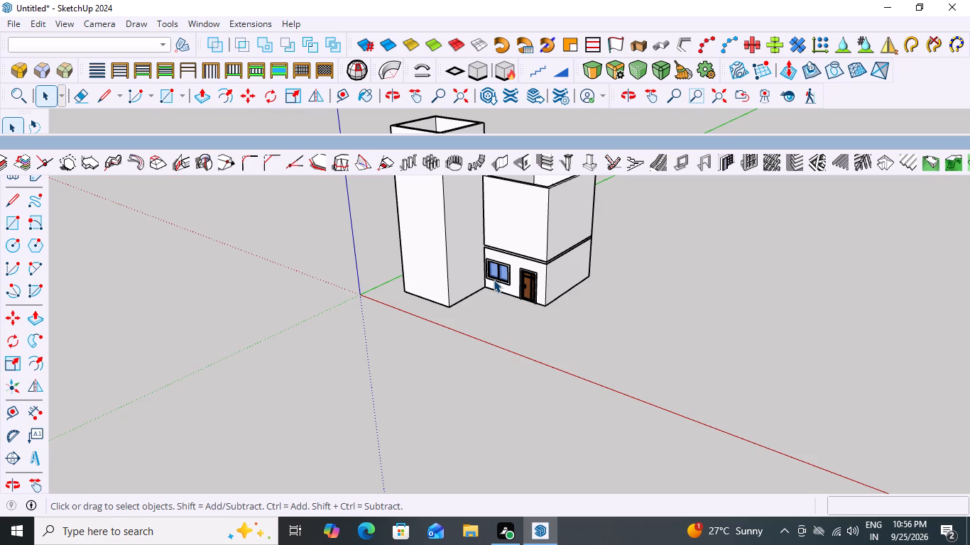
scroll(494, 280, down, 9)
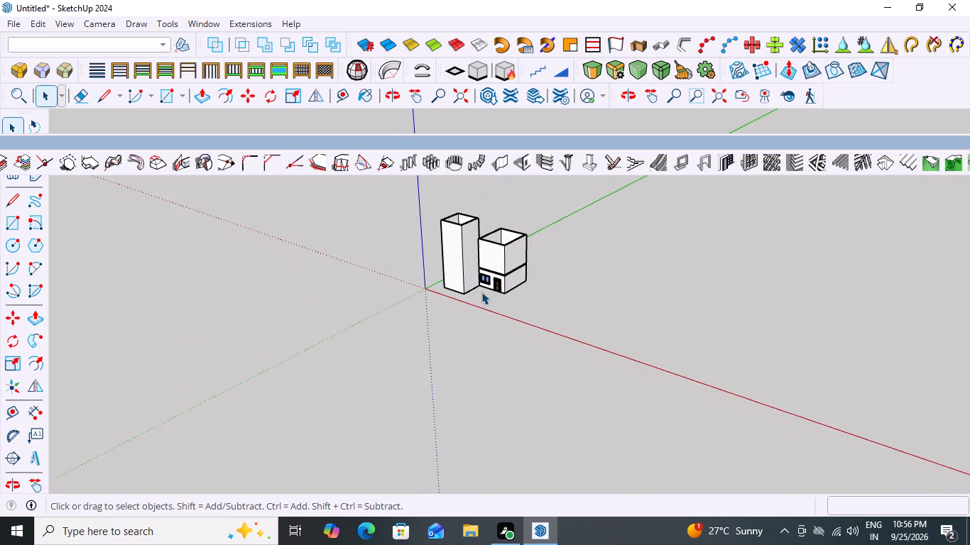
middle_drag(489, 289, 610, 292)
scroll(502, 287, up, 4)
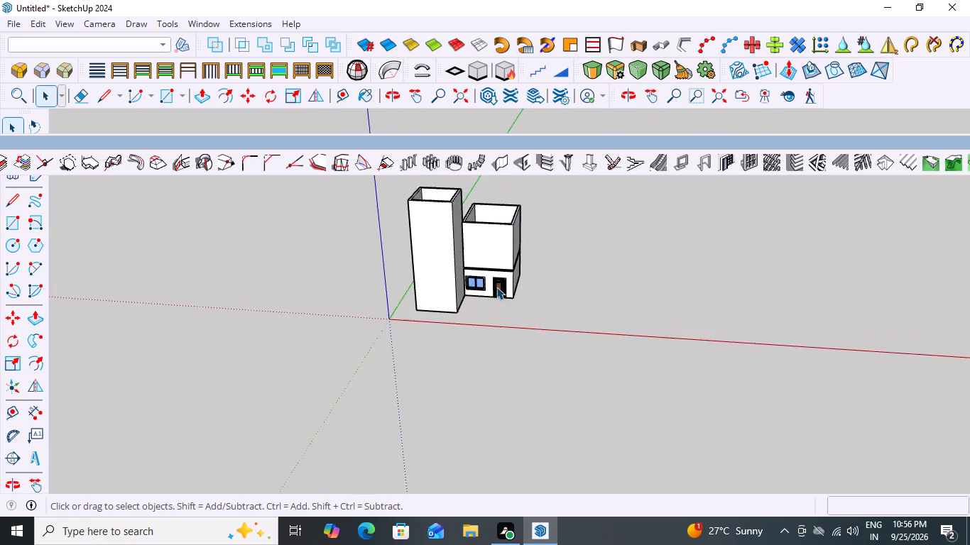
scroll(496, 287, up, 2)
scroll(496, 287, down, 7)
scroll(468, 300, up, 3)
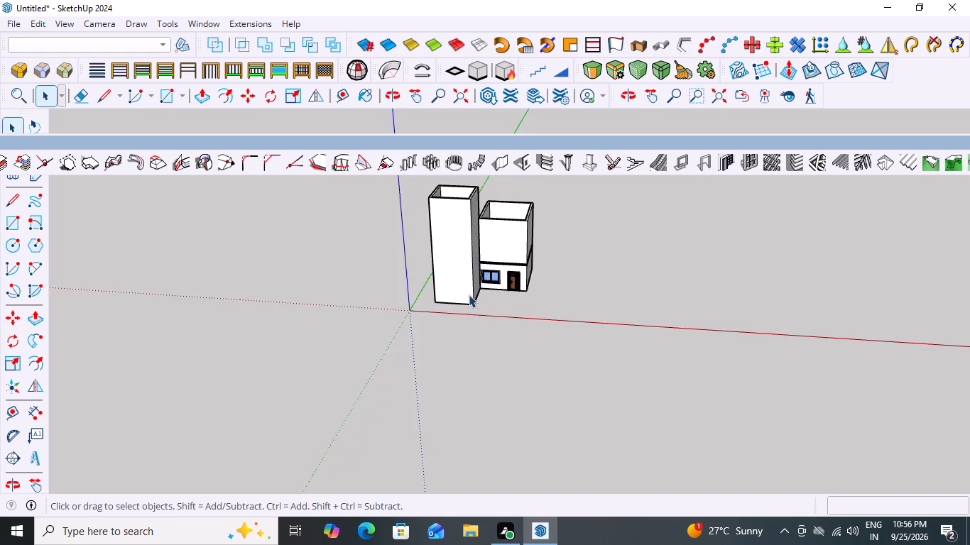
scroll(469, 294, up, 4)
middle_drag(535, 273, 557, 202)
scroll(509, 287, up, 2)
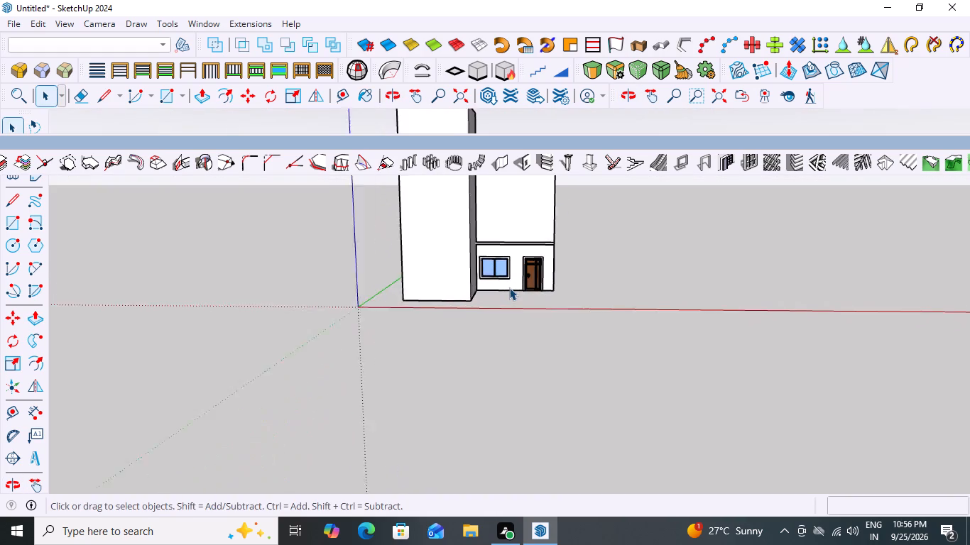
scroll(509, 287, up, 7)
scroll(509, 287, down, 2)
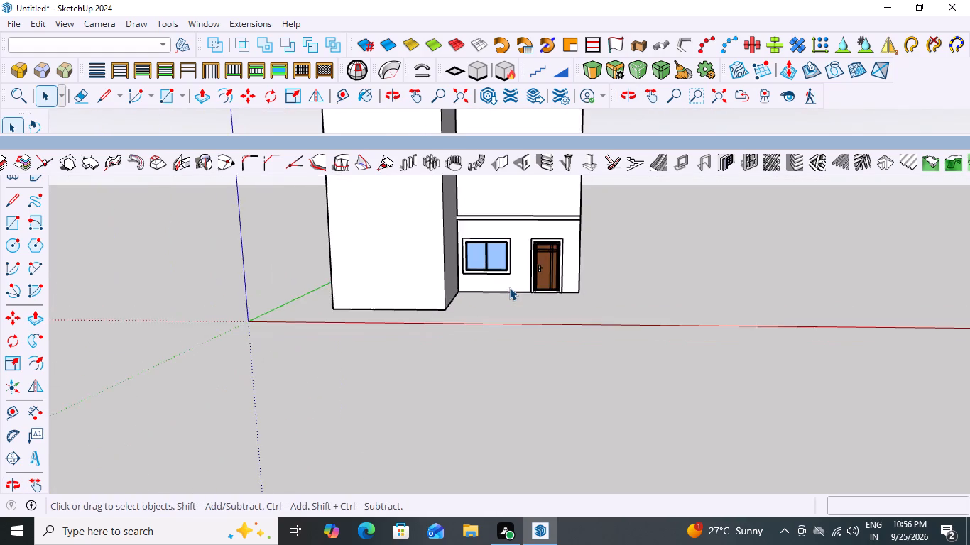
scroll(509, 287, down, 3)
scroll(484, 275, up, 1)
scroll(491, 263, down, 3)
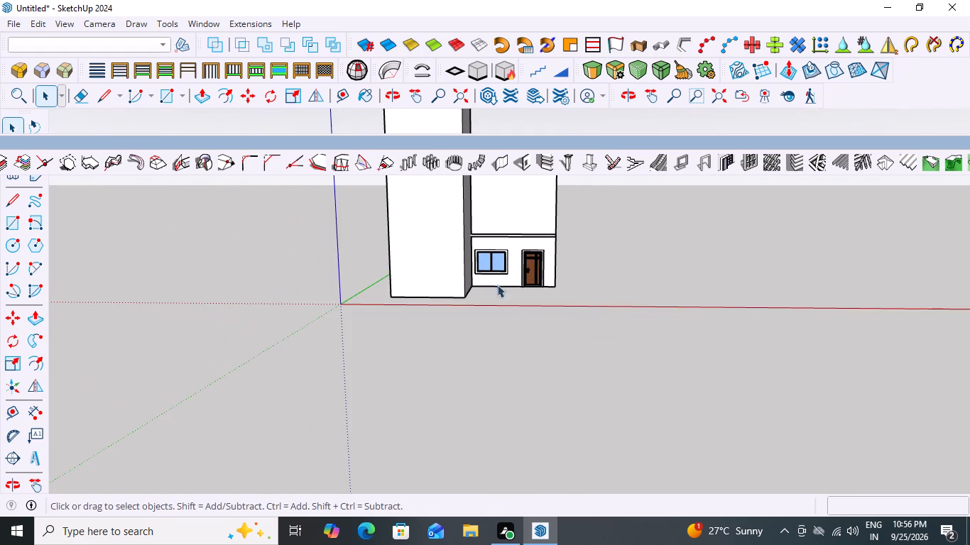
scroll(496, 315, down, 6)
scroll(511, 213, up, 5)
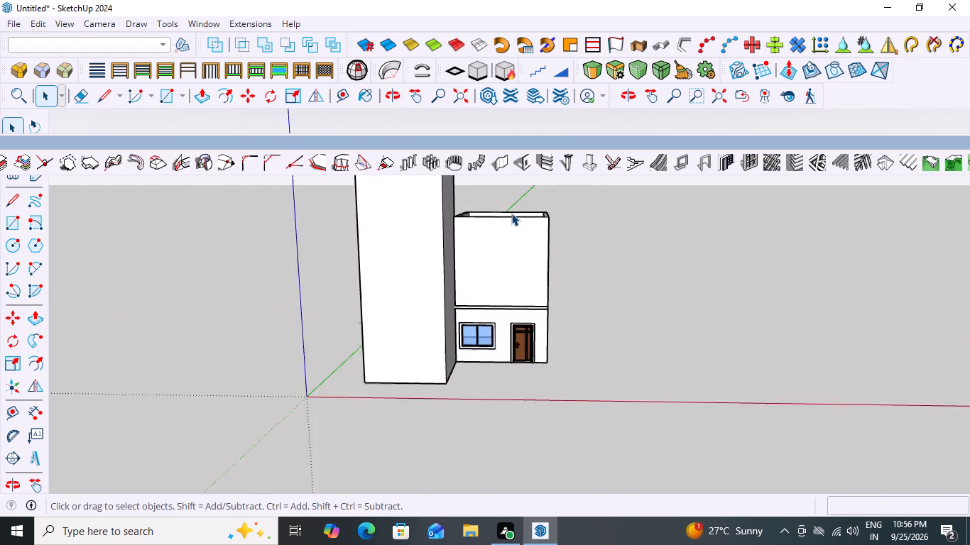
scroll(511, 213, up, 1)
scroll(467, 240, down, 4)
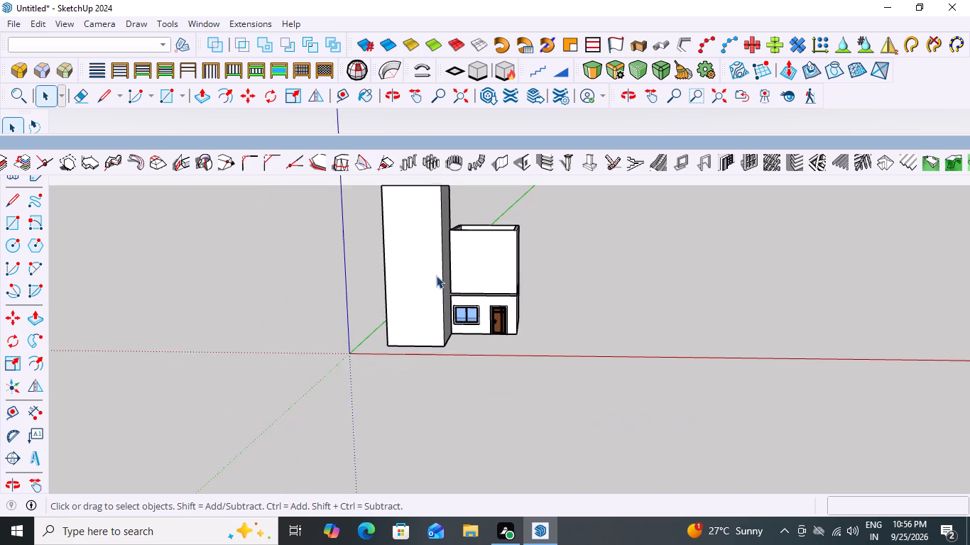
scroll(436, 275, down, 8)
middle_drag(479, 271, 547, 238)
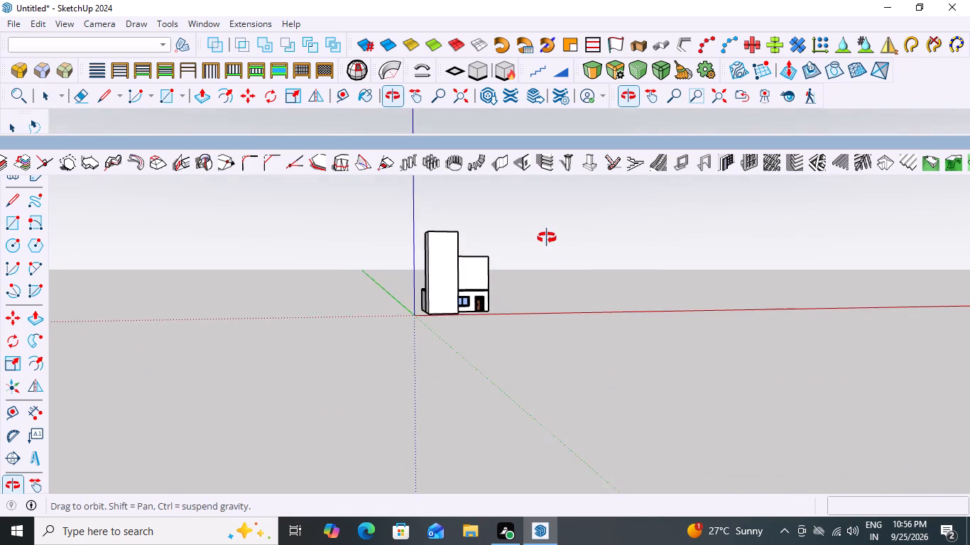
middle_drag(547, 238, 543, 239)
scroll(462, 260, up, 6)
middle_drag(530, 271, 419, 328)
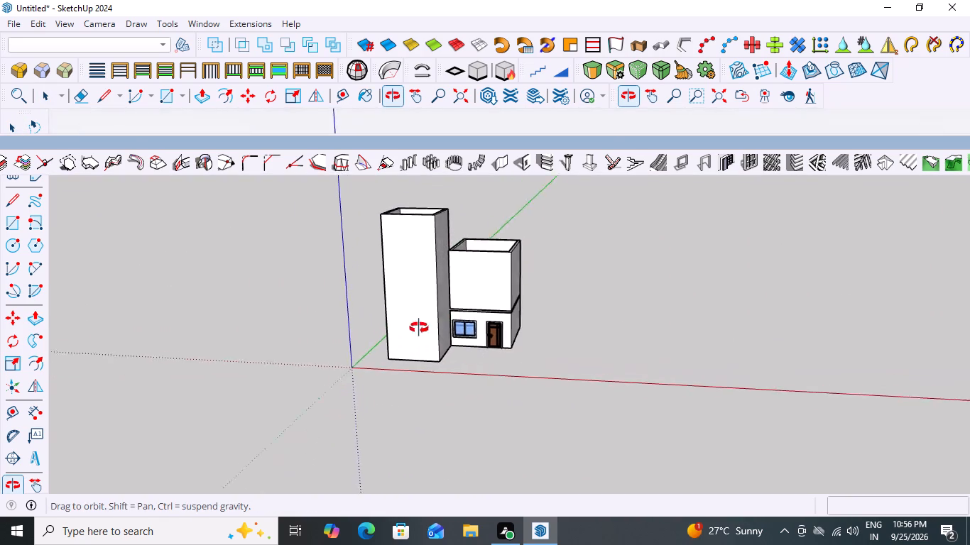
middle_drag(419, 328, 333, 351)
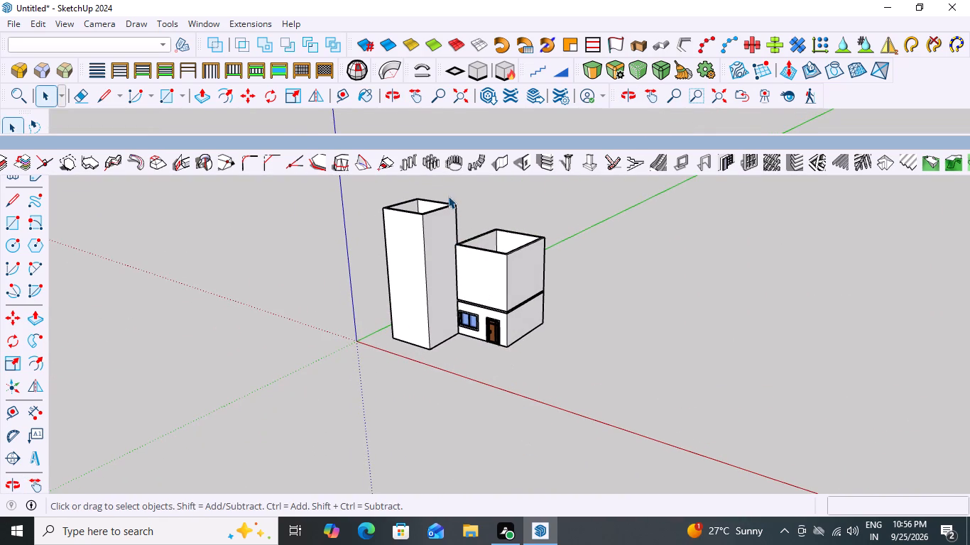
scroll(448, 196, down, 2)
scroll(473, 252, down, 4)
Open the low building's rear roof slab for editing and push its back edge face slightly inward with Push/Pull.
middle_drag(467, 290, 770, 342)
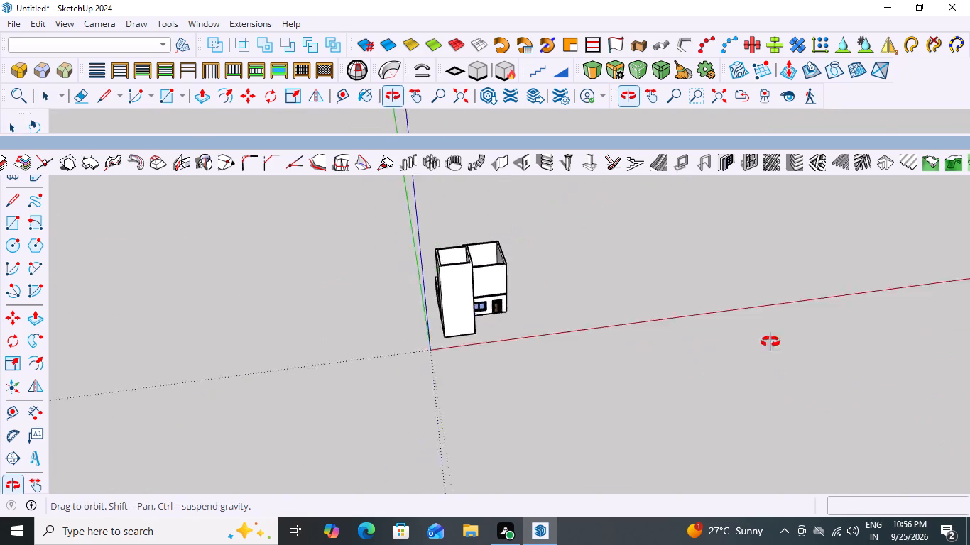
middle_drag(770, 342, 817, 316)
middle_drag(402, 316, 695, 276)
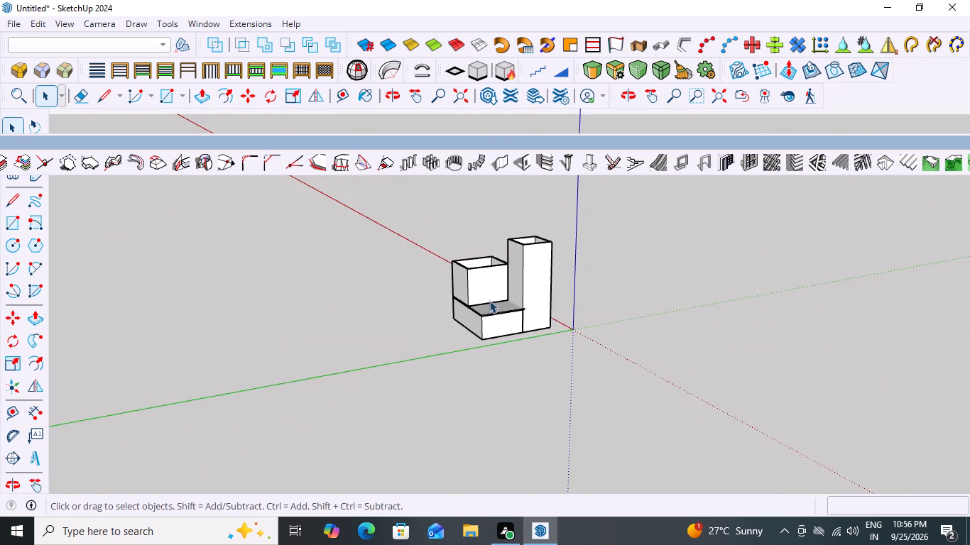
scroll(489, 300, up, 9)
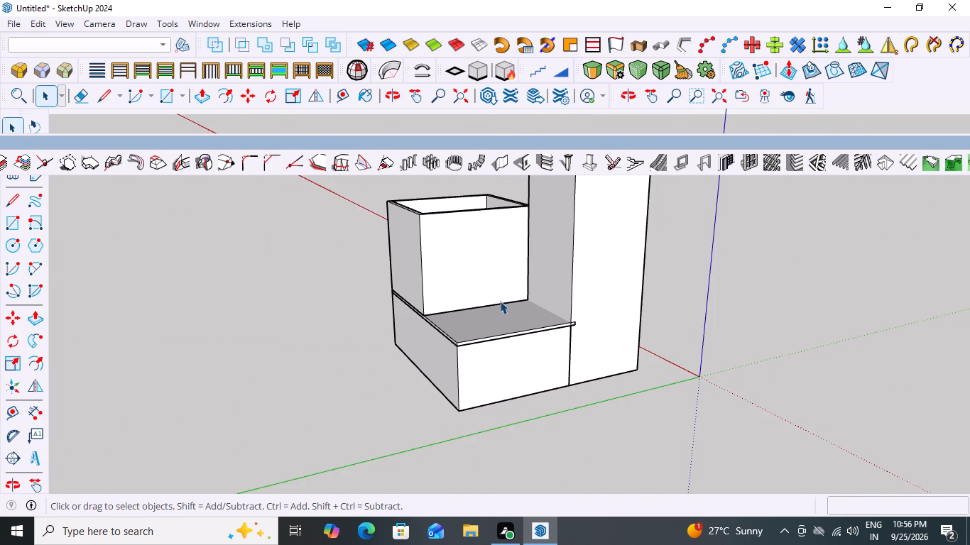
click(493, 337)
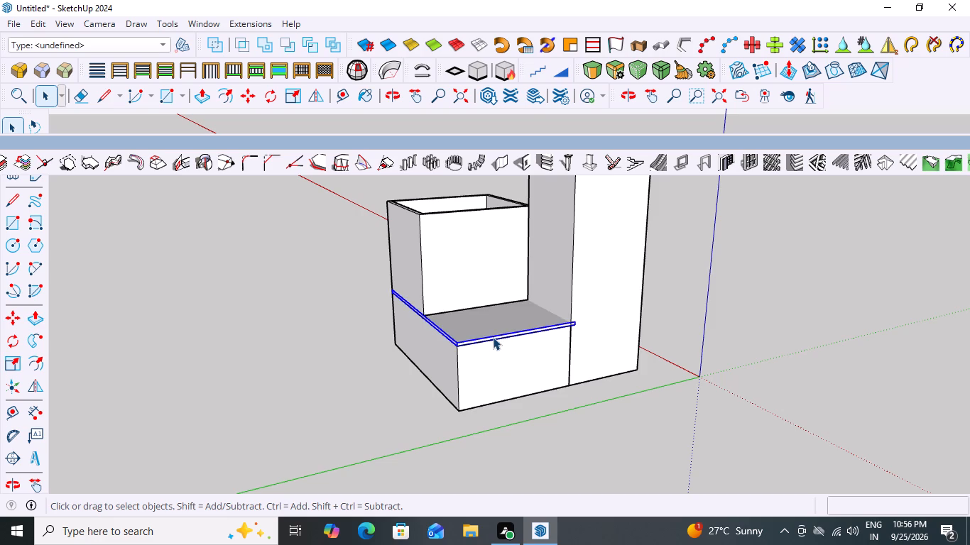
double_click(493, 337)
click(493, 337)
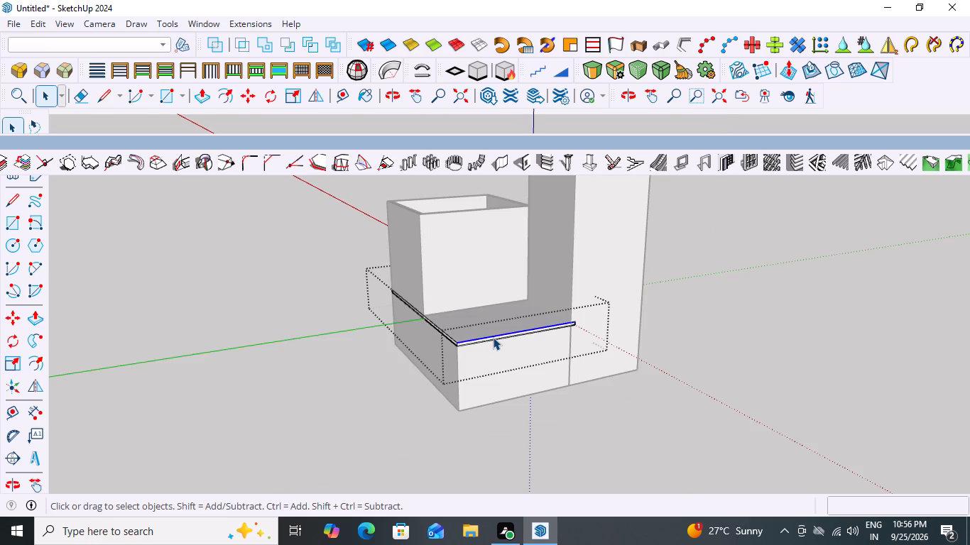
scroll(496, 349, up, 5)
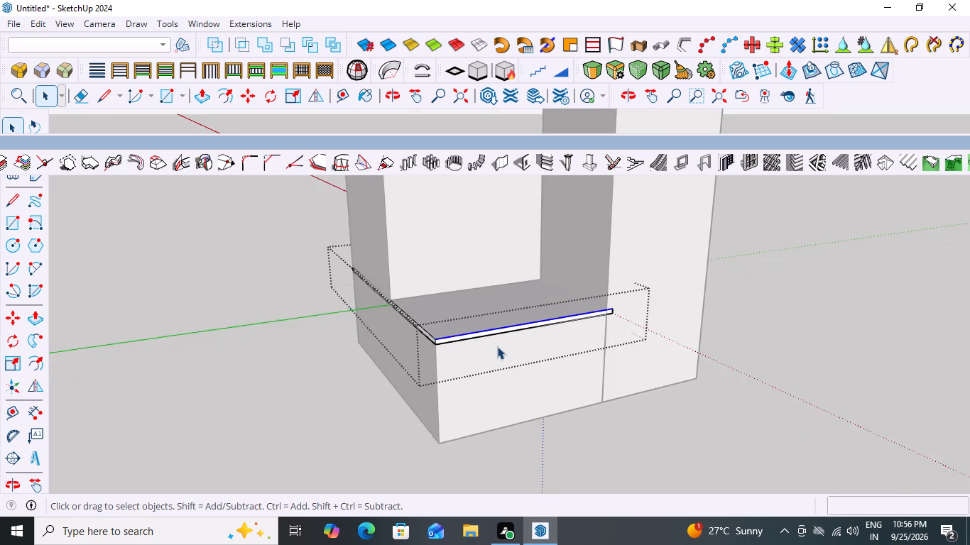
scroll(497, 346, up, 2)
double_click(449, 333)
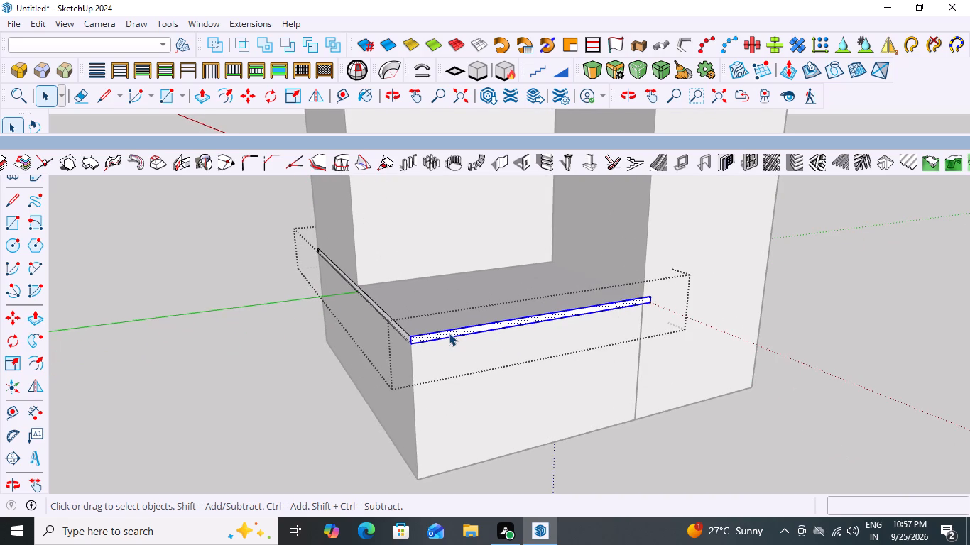
key(p)
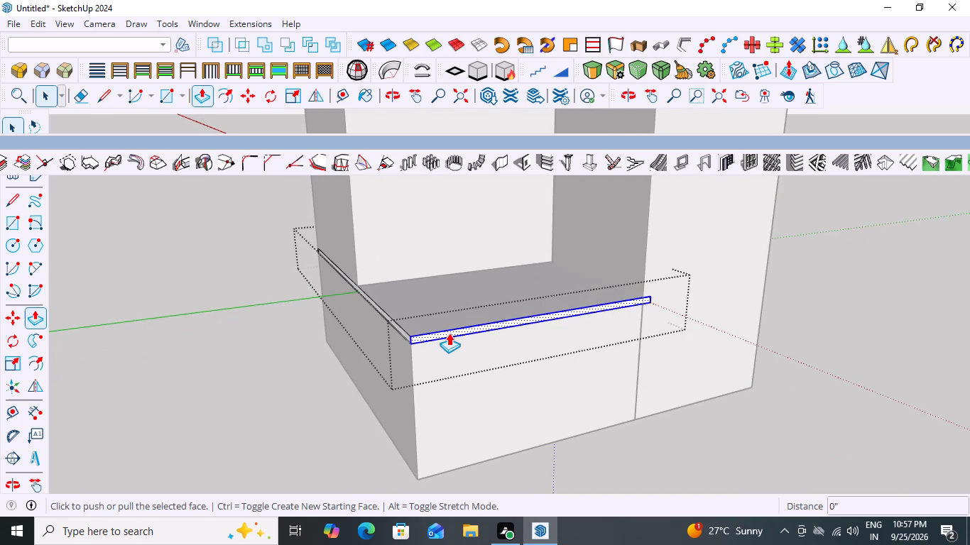
double_click(449, 325)
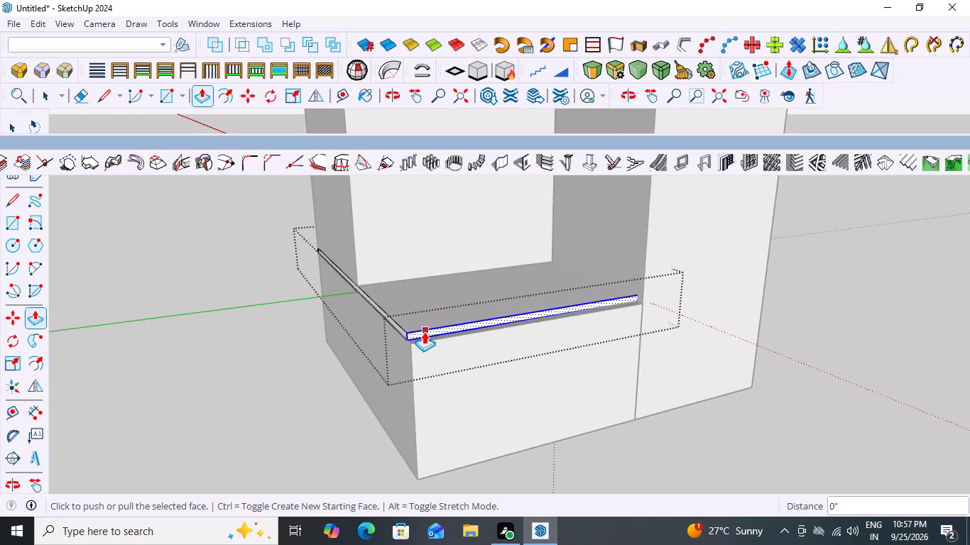
Push the slab's back edge face in by 12' 9", flush with the rear upper wall, and leave the slab's editing context.
scroll(408, 364, up, 6)
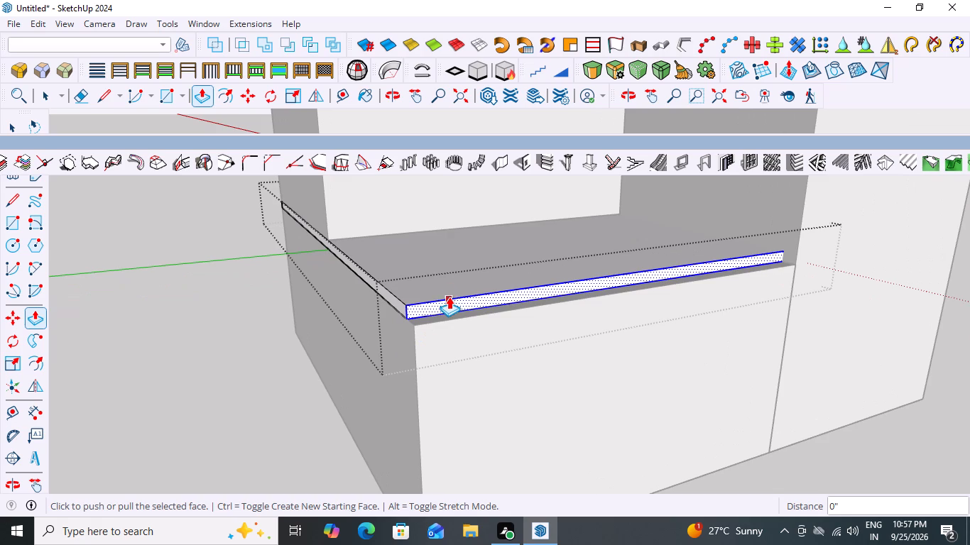
drag(449, 297, 387, 231)
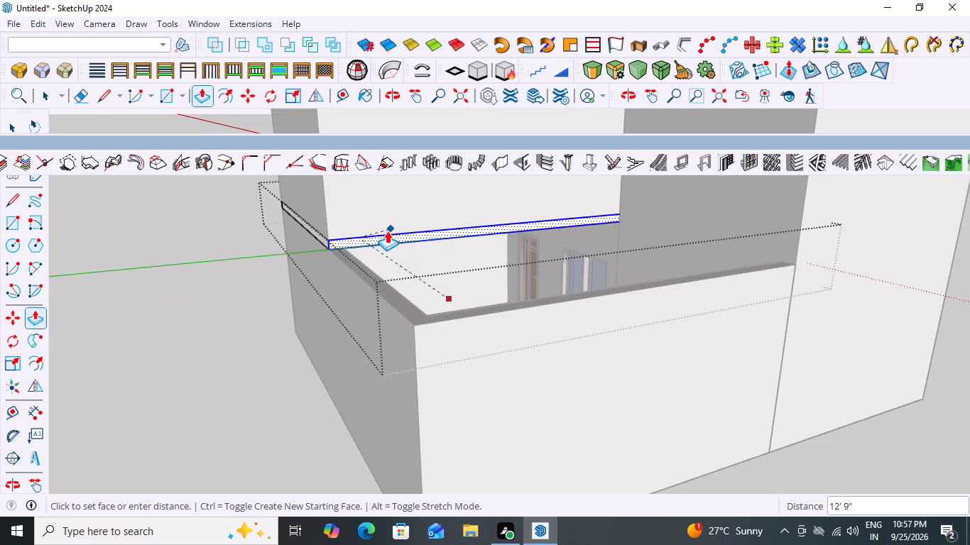
drag(387, 231, 383, 232)
click(383, 232)
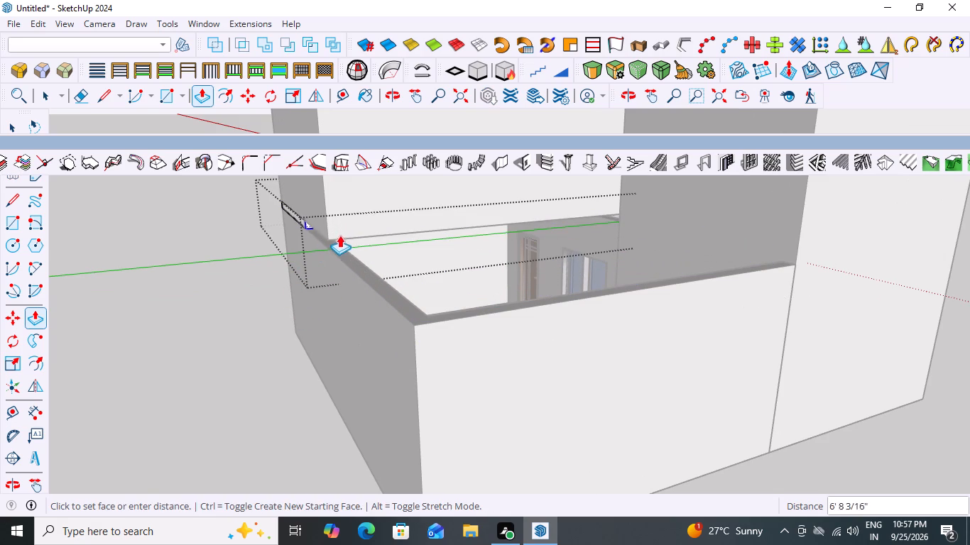
click(330, 244)
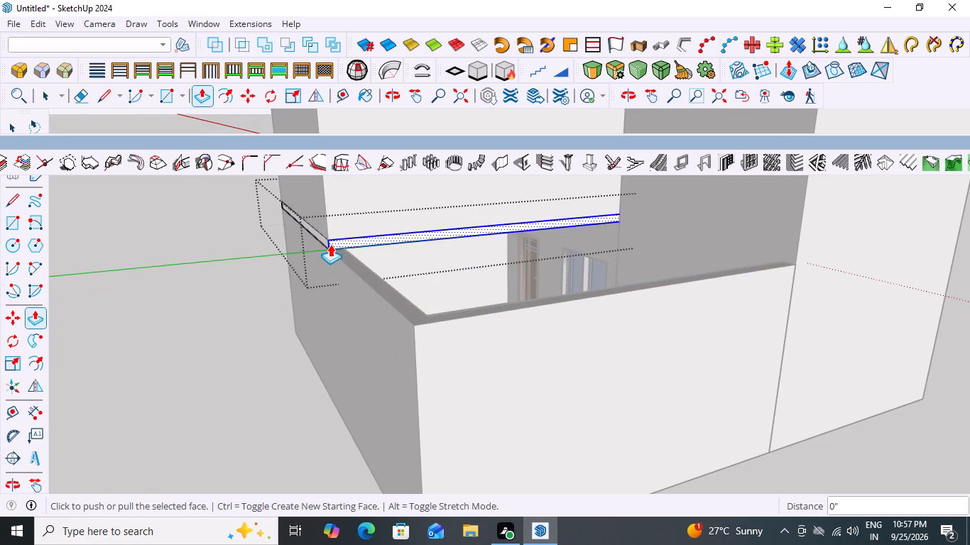
key(space)
click(238, 287)
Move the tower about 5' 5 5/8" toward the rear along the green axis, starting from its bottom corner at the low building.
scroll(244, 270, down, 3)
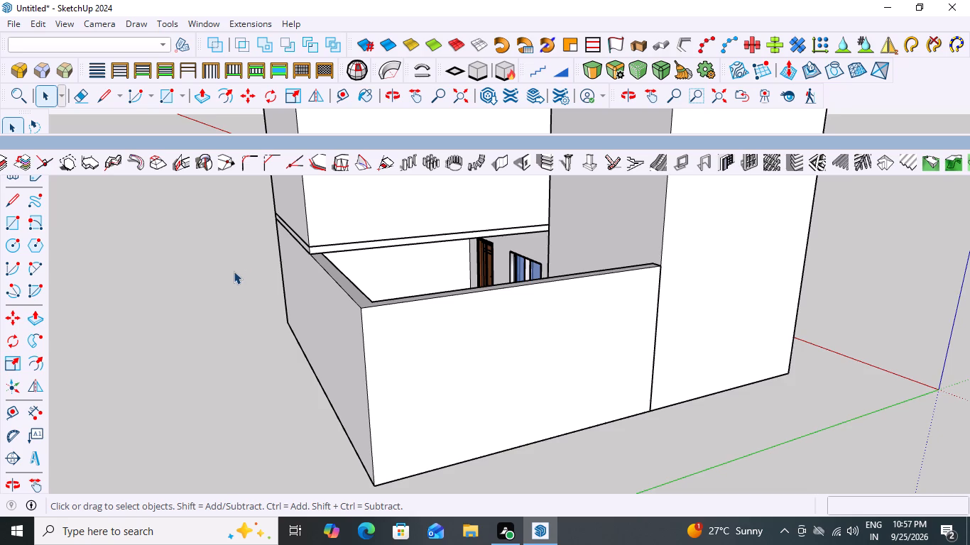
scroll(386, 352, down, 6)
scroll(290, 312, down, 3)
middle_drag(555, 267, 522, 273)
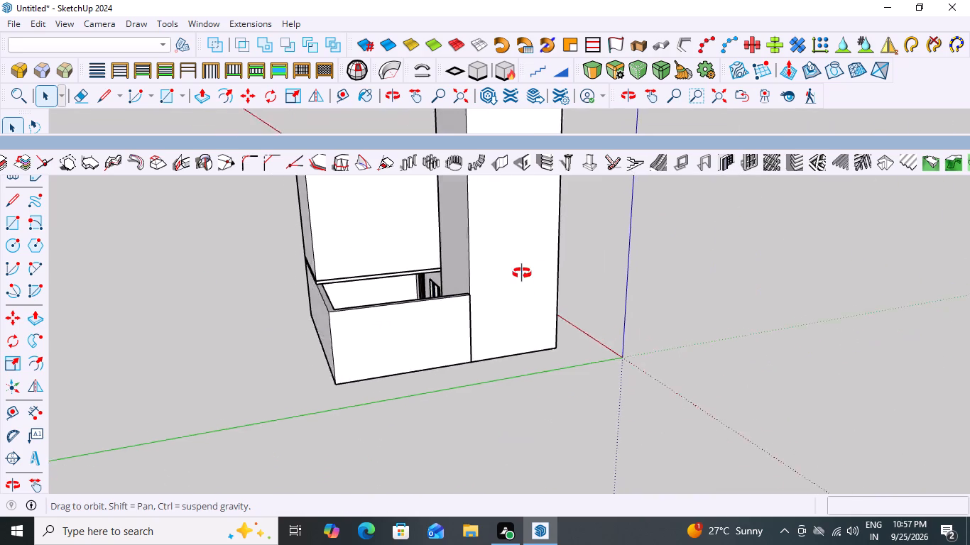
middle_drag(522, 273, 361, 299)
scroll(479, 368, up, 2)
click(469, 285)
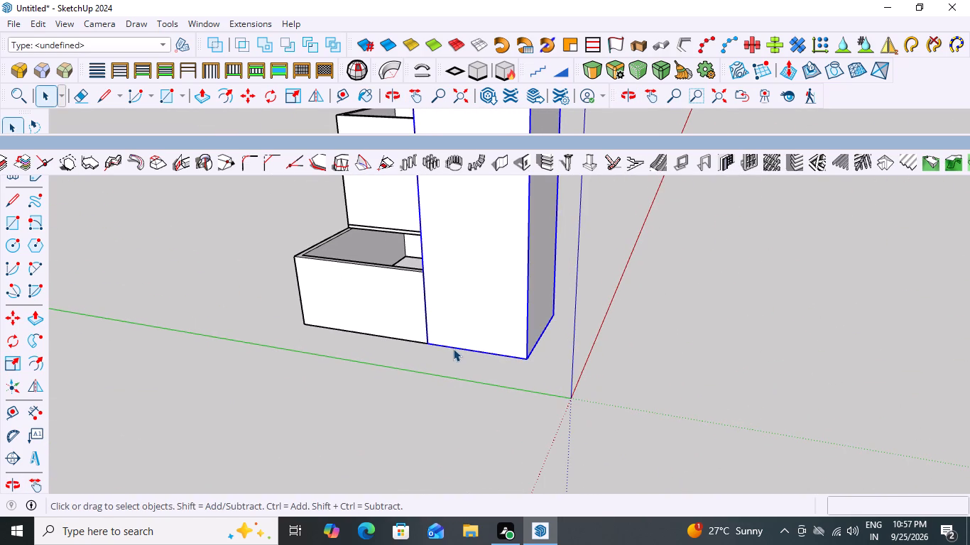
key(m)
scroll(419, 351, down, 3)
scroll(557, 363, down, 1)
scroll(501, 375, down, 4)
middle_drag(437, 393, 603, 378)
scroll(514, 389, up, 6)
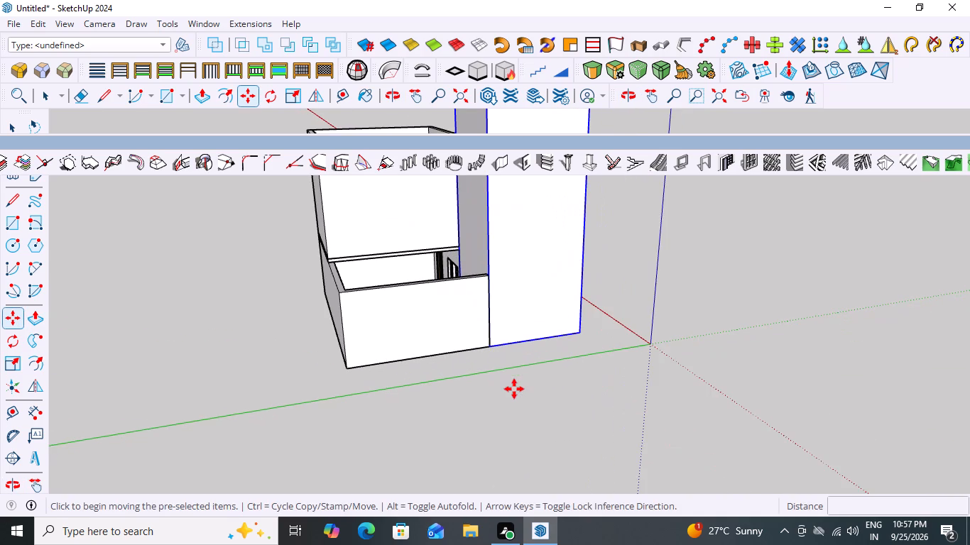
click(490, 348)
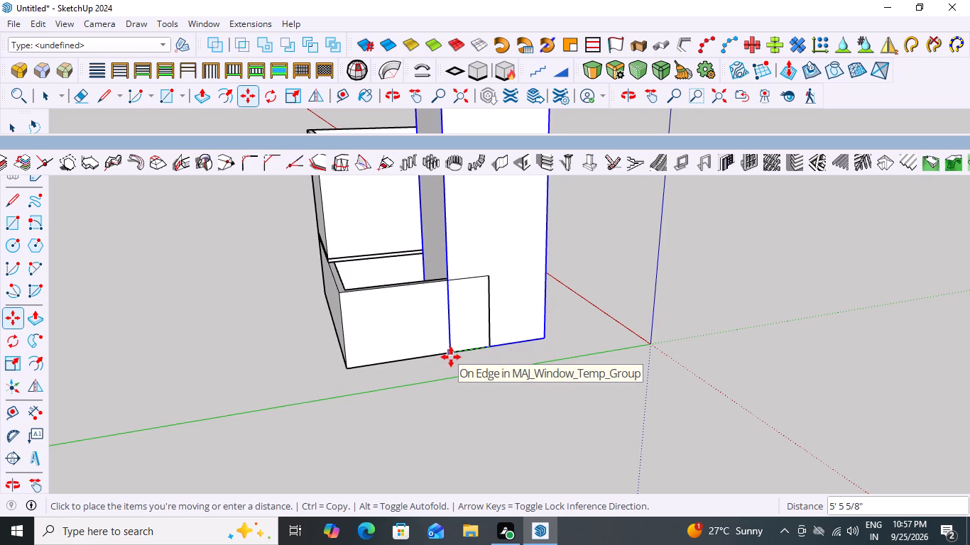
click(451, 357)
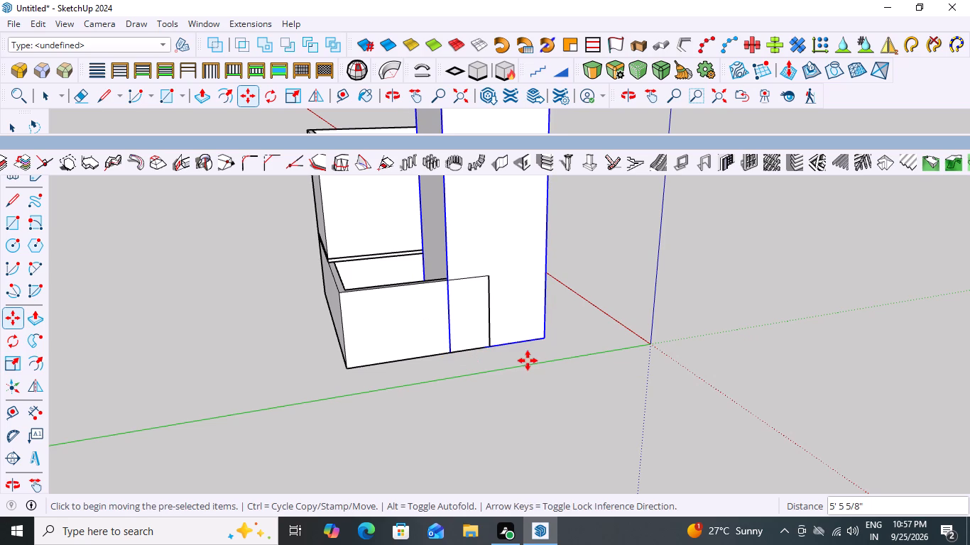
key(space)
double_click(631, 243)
Examine the shifted tower against the low building from the side, the front corner and straight on.
middle_drag(696, 281, 486, 324)
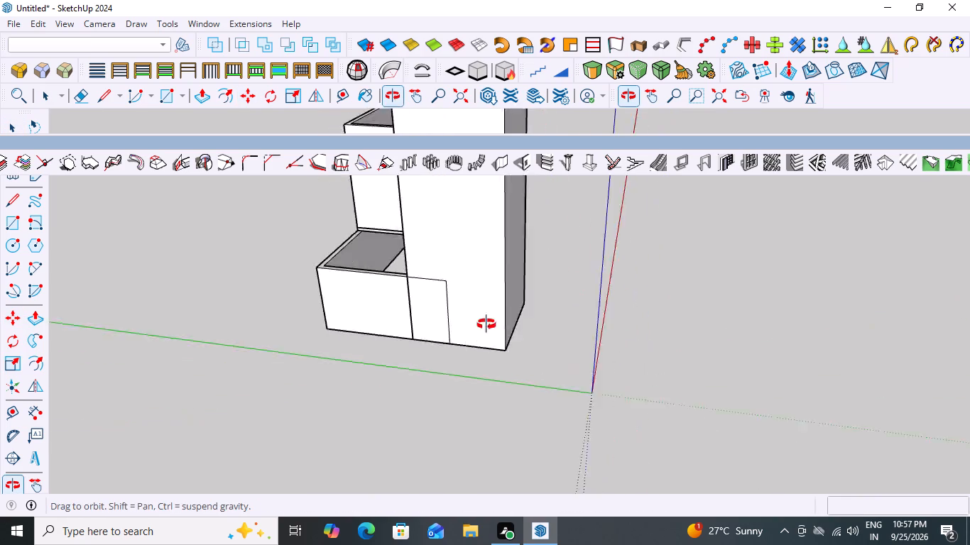
middle_drag(486, 324, 224, 313)
middle_drag(662, 285, 547, 244)
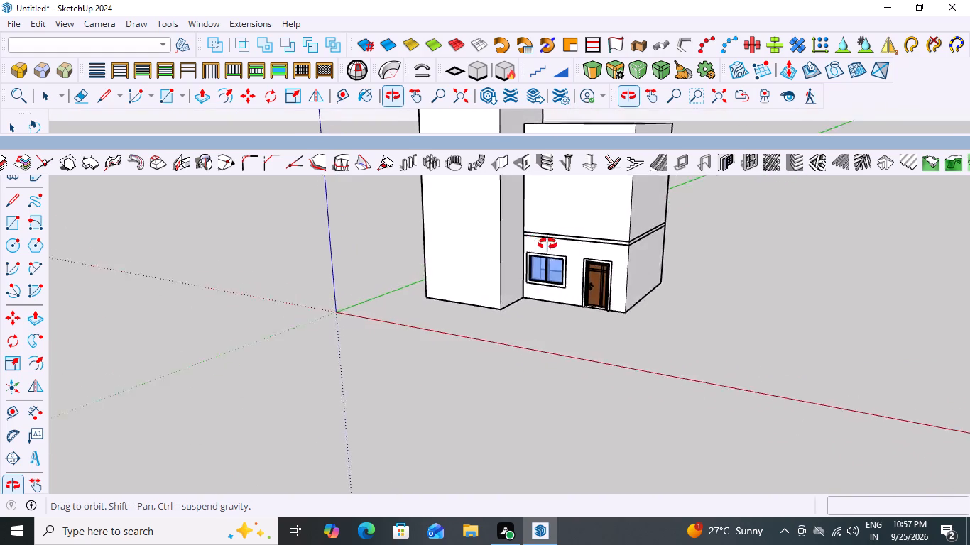
middle_drag(547, 244, 587, 253)
scroll(589, 254, down, 10)
middle_drag(637, 230, 685, 201)
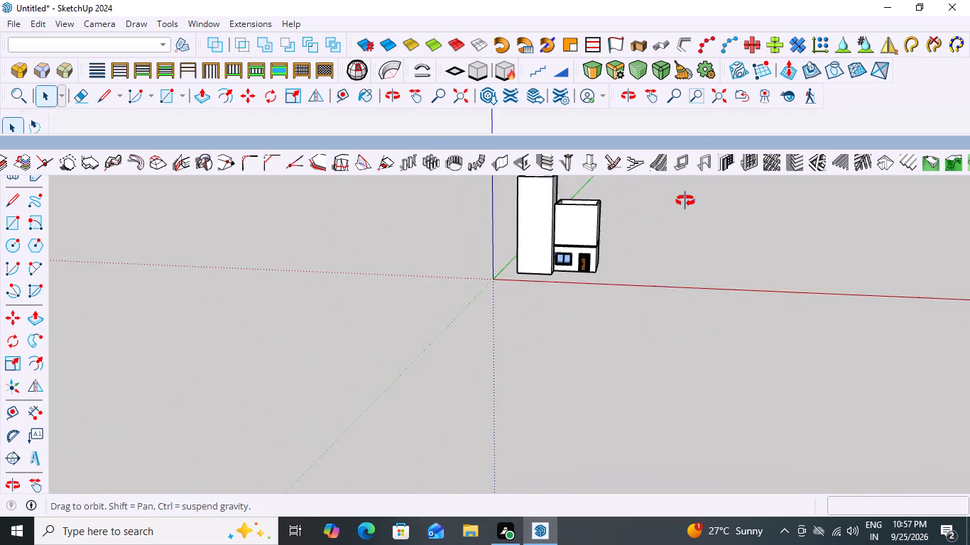
middle_drag(685, 201, 714, 177)
scroll(580, 226, up, 9)
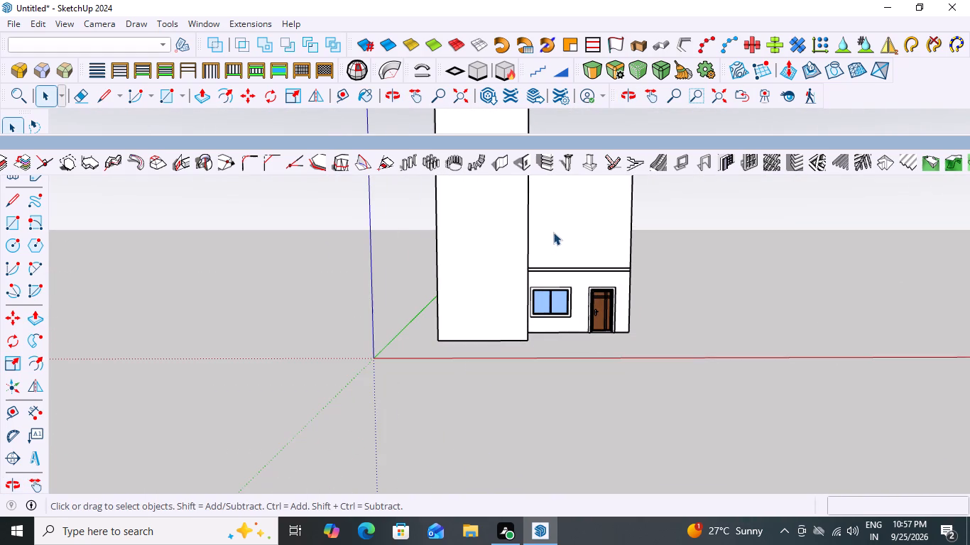
scroll(553, 253, down, 6)
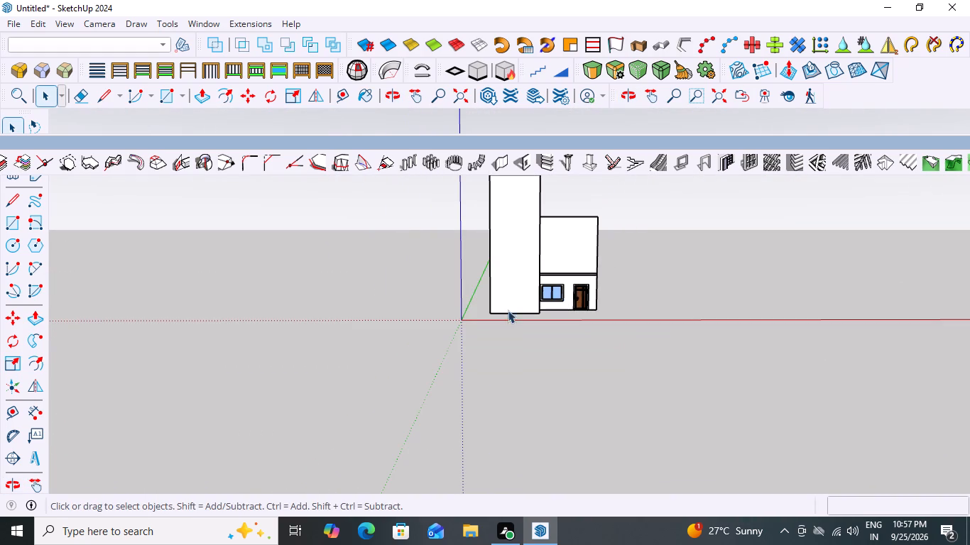
scroll(577, 315, down, 1)
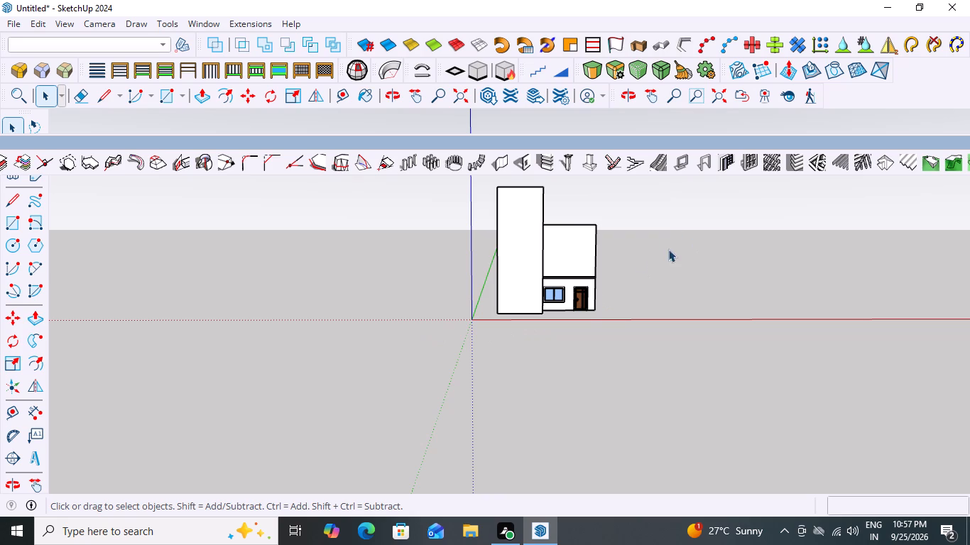
scroll(584, 307, up, 6)
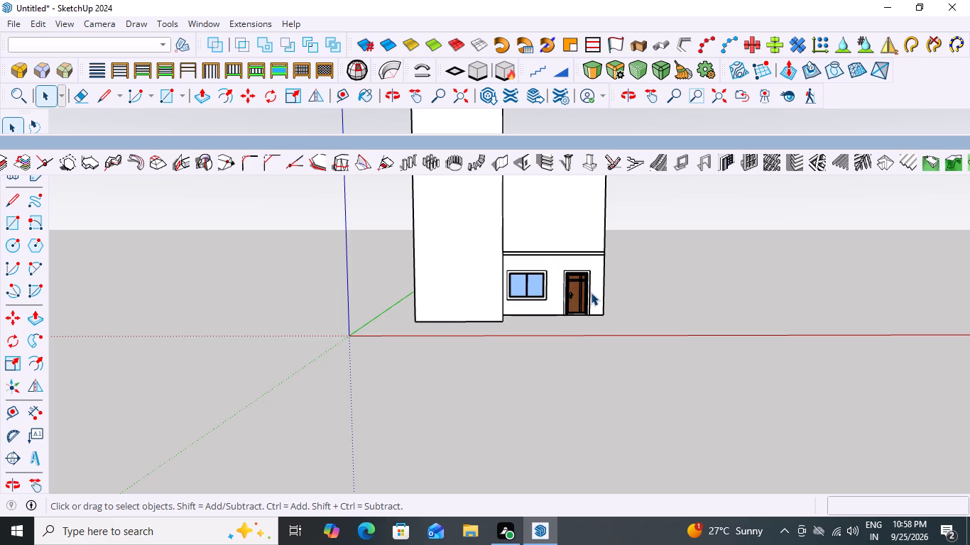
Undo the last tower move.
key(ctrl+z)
Examine the massing of the tower and low building from frontal, side and oblique corner views.
scroll(457, 350, down, 8)
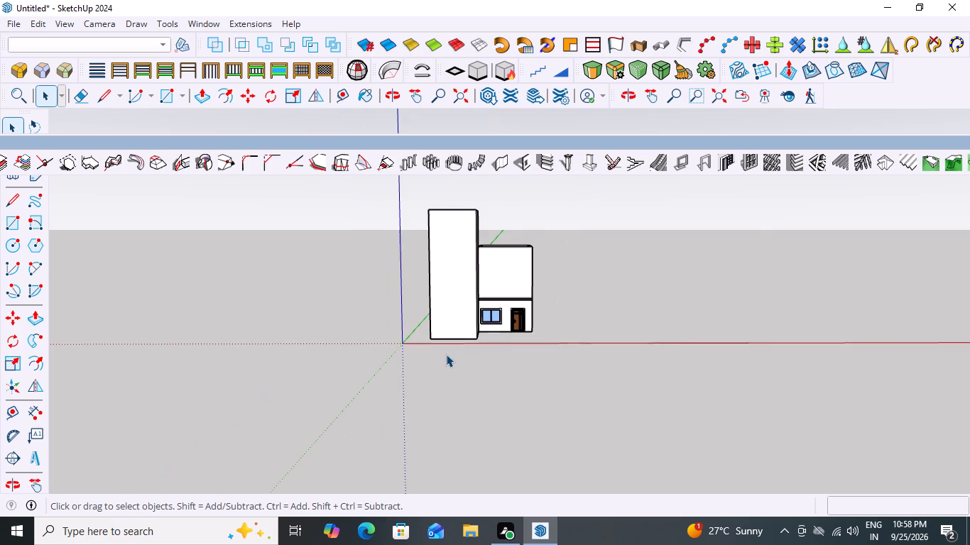
scroll(560, 330, down, 5)
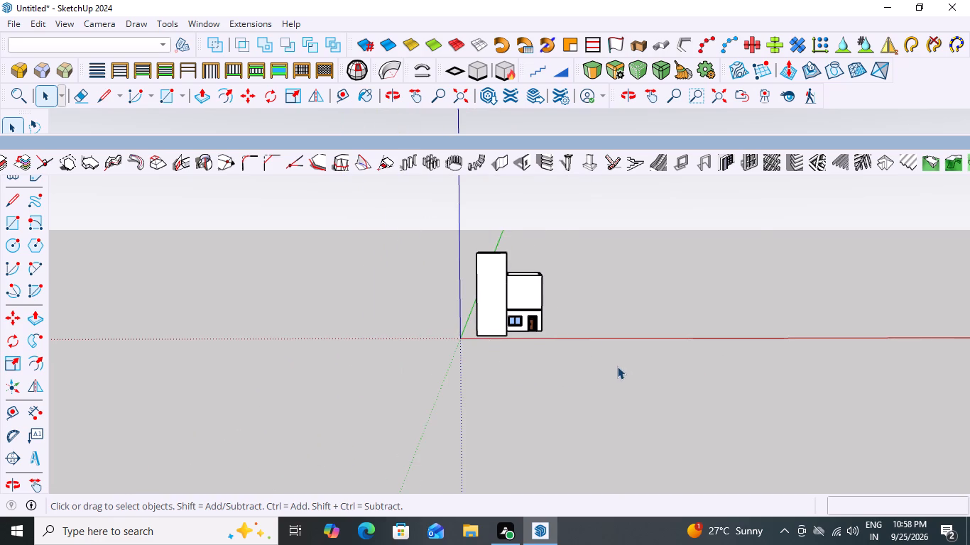
scroll(614, 363, down, 2)
scroll(497, 296, up, 4)
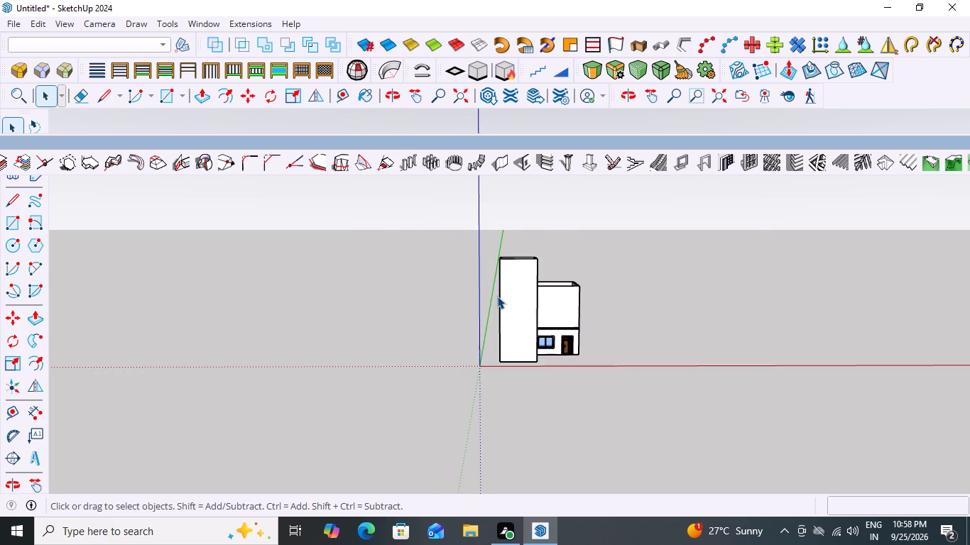
scroll(591, 296, down, 11)
scroll(633, 277, up, 7)
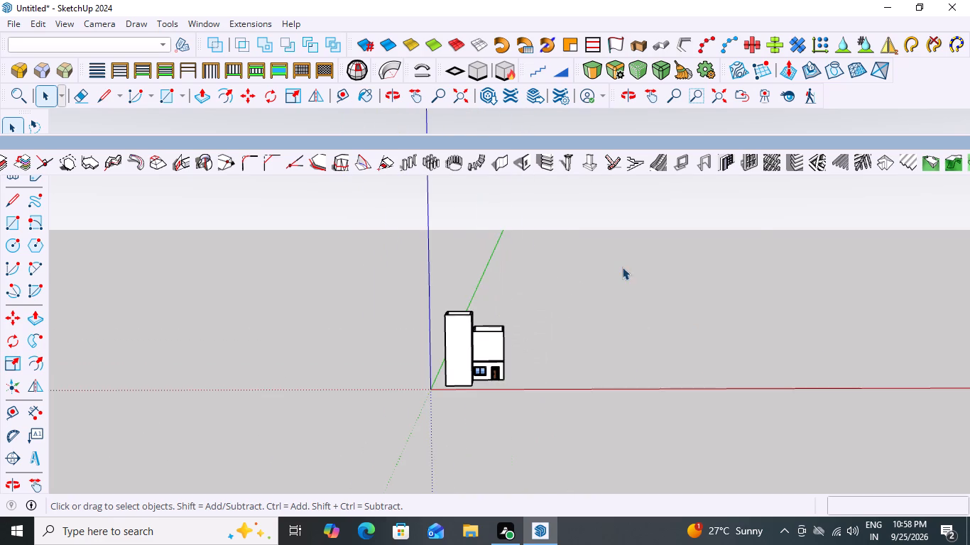
middle_drag(599, 290, 857, 299)
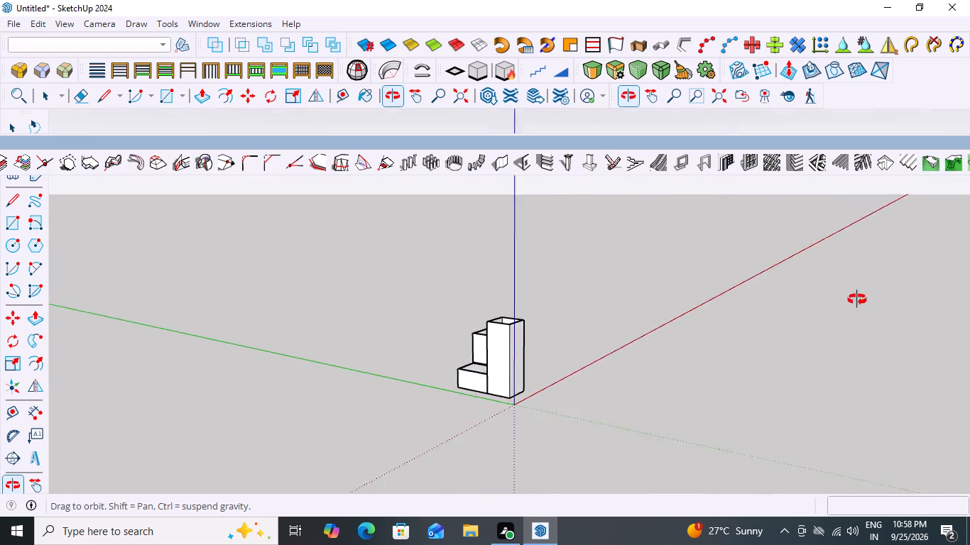
middle_drag(857, 299, 618, 328)
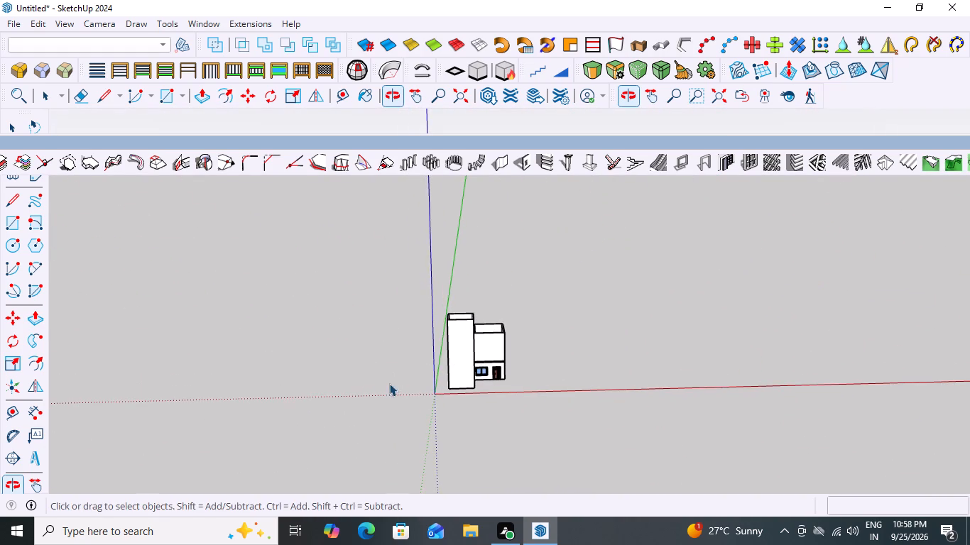
scroll(478, 394, up, 3)
scroll(479, 390, down, 7)
middle_drag(526, 348, 469, 378)
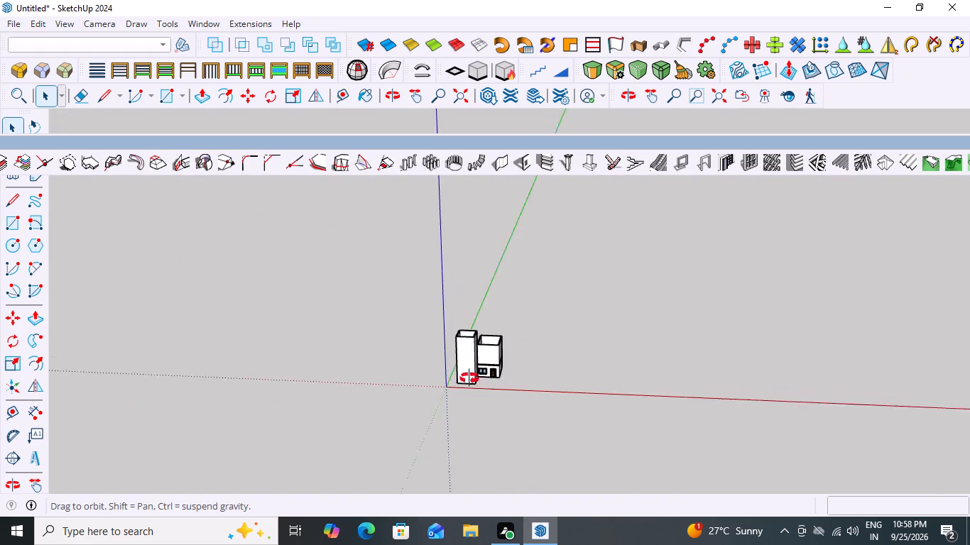
middle_drag(469, 378, 400, 370)
scroll(435, 378, up, 7)
scroll(555, 338, down, 3)
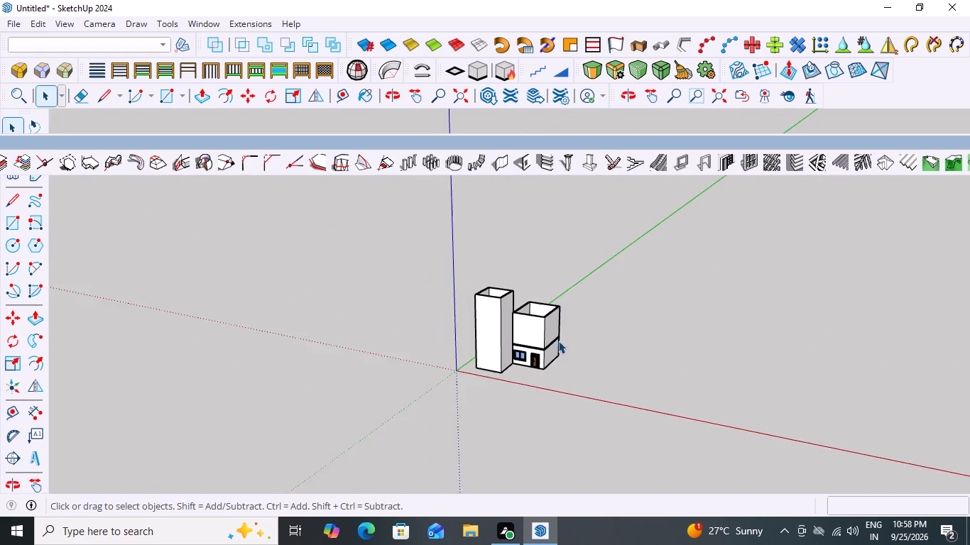
scroll(546, 343, down, 3)
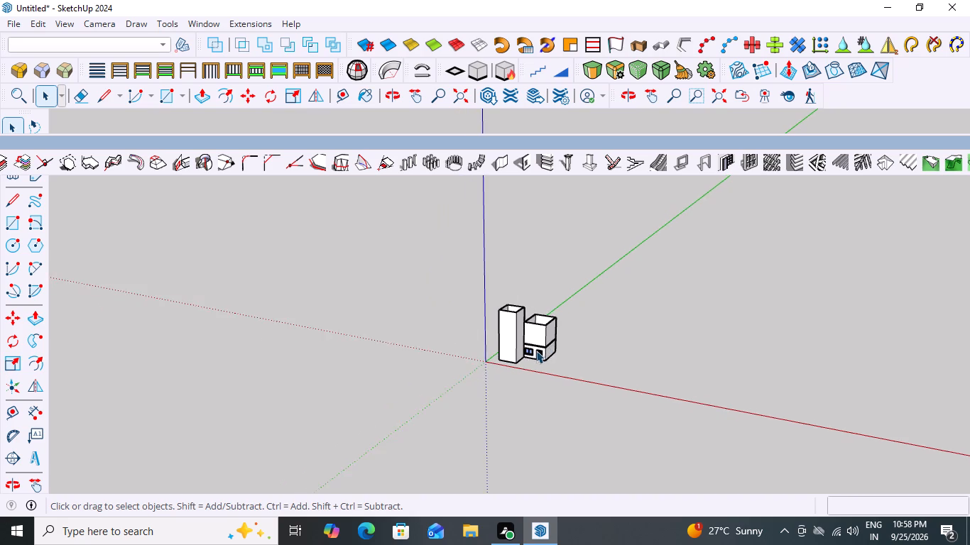
Examine the tower and low building massing from the front, at close range and near ground level.
scroll(536, 351, down, 2)
scroll(600, 327, down, 2)
middle_drag(564, 356, 665, 363)
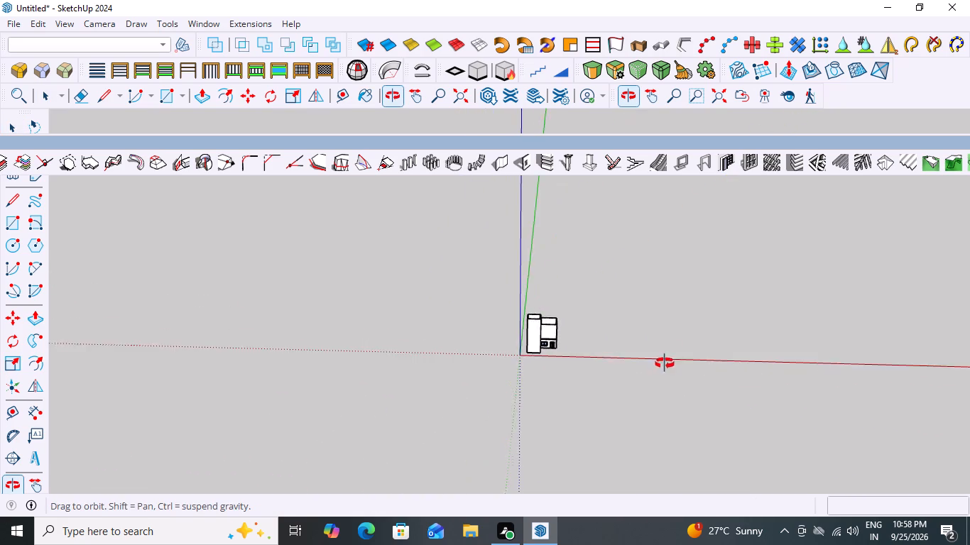
middle_drag(665, 363, 670, 329)
scroll(670, 329, up, 2)
scroll(510, 348, up, 12)
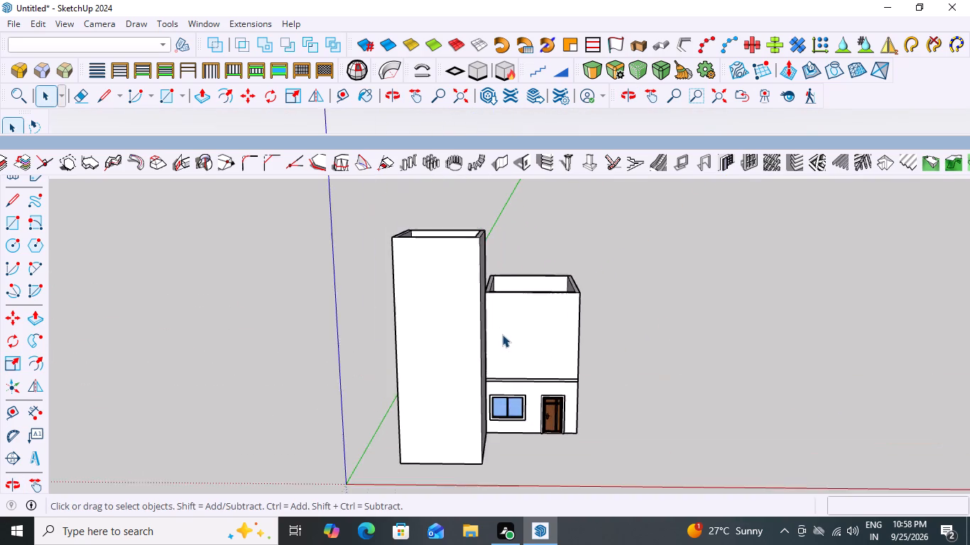
scroll(502, 334, up, 7)
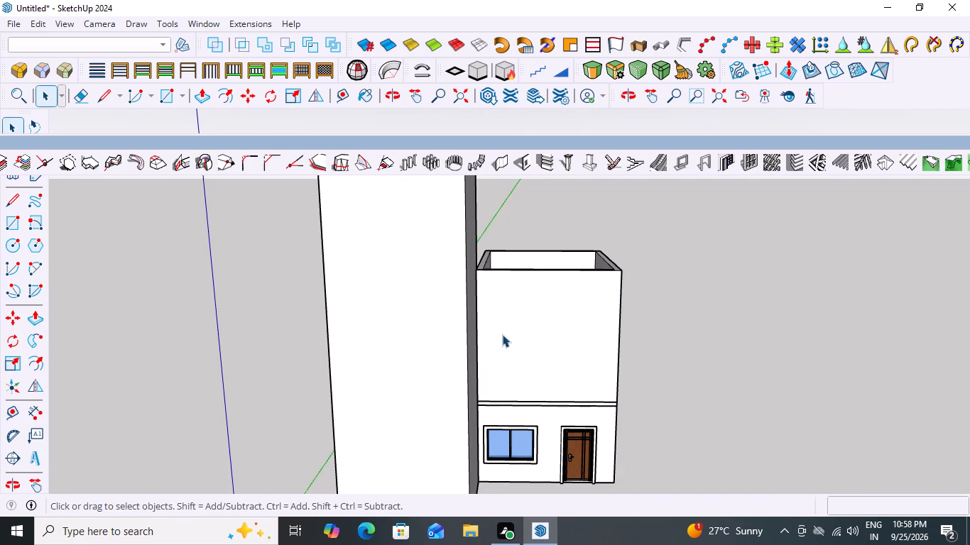
scroll(502, 334, down, 12)
middle_drag(533, 339, 572, 286)
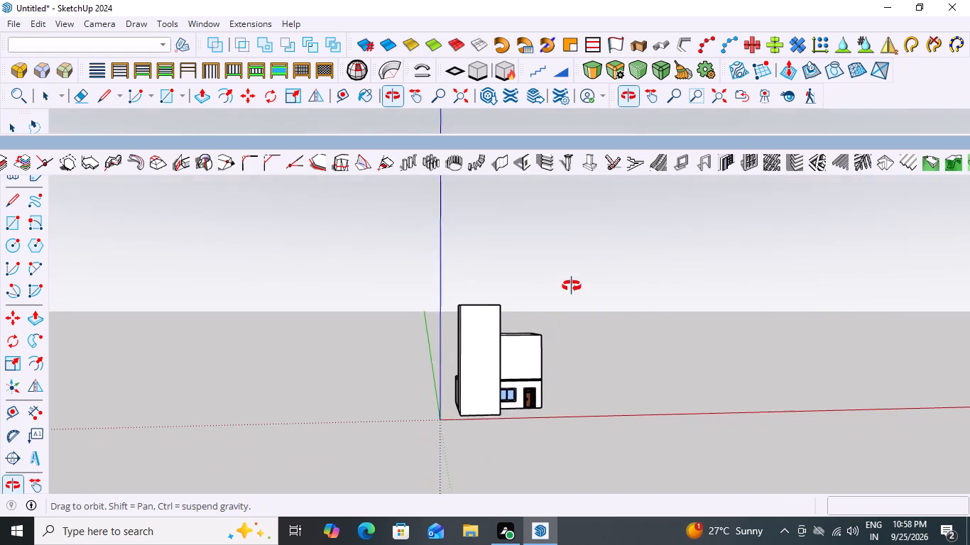
middle_drag(572, 286, 552, 283)
Push the tower's top wall rim down about 3' 6 3/4" inside its group to shorten the tower.
middle_drag(497, 287, 539, 511)
scroll(486, 378, up, 3)
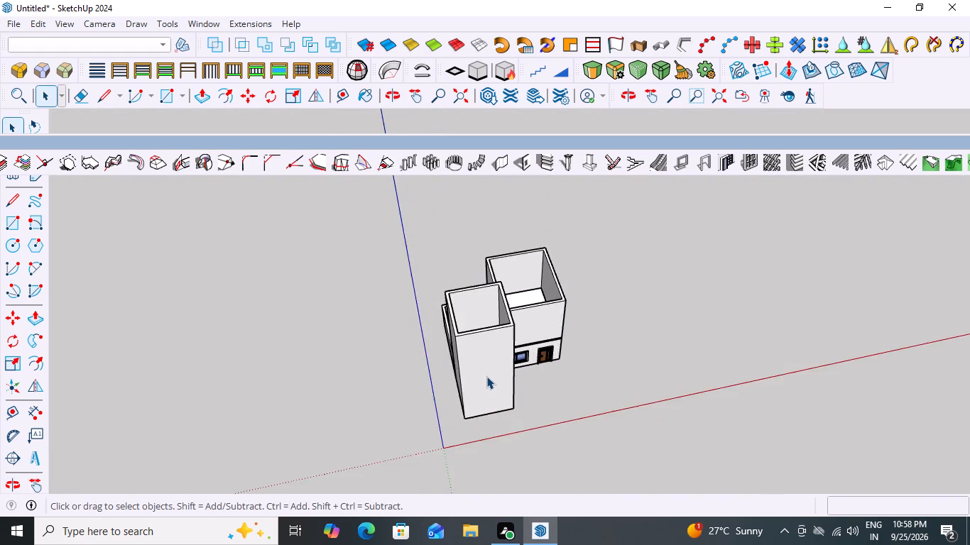
scroll(486, 376, up, 7)
click(468, 282)
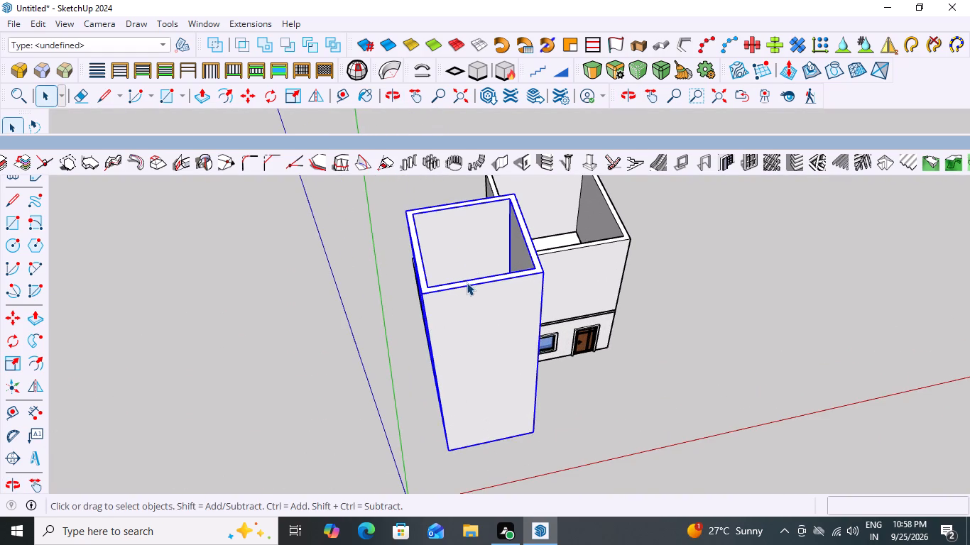
double_click(467, 282)
click(466, 282)
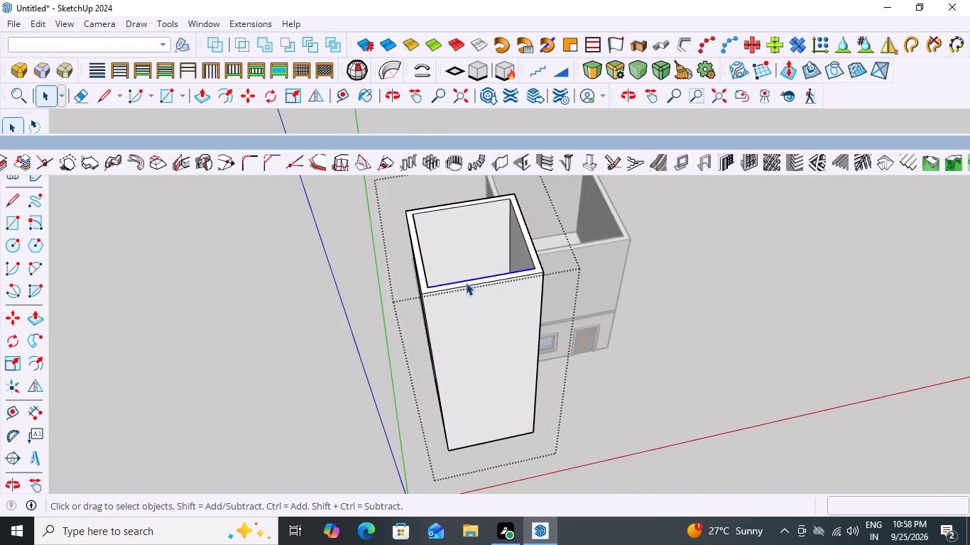
click(466, 282)
double_click(466, 282)
key(p)
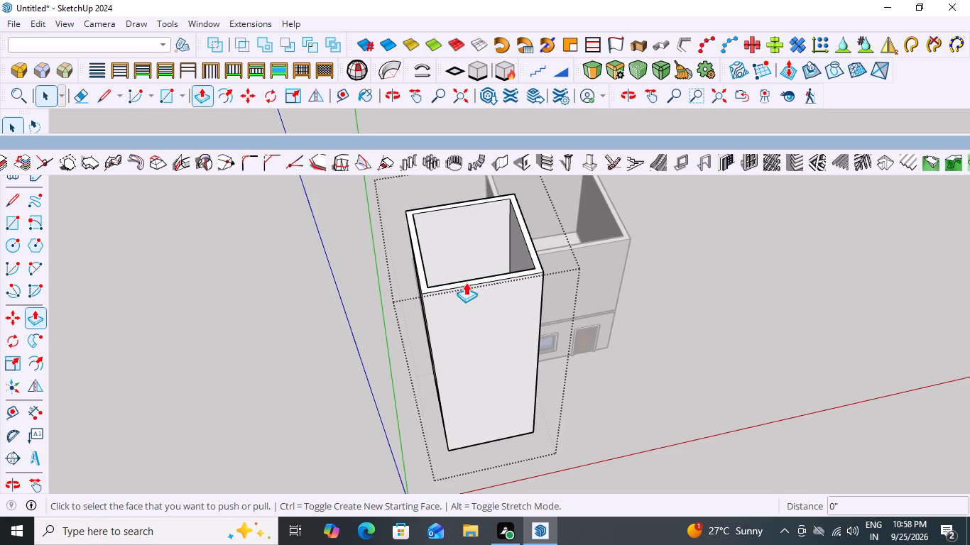
click(425, 281)
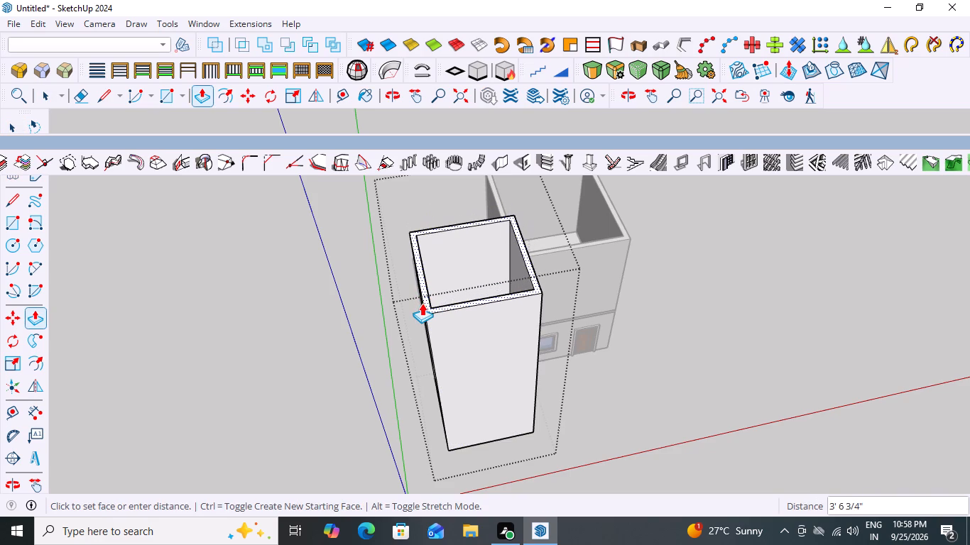
click(422, 303)
key(space)
click(645, 309)
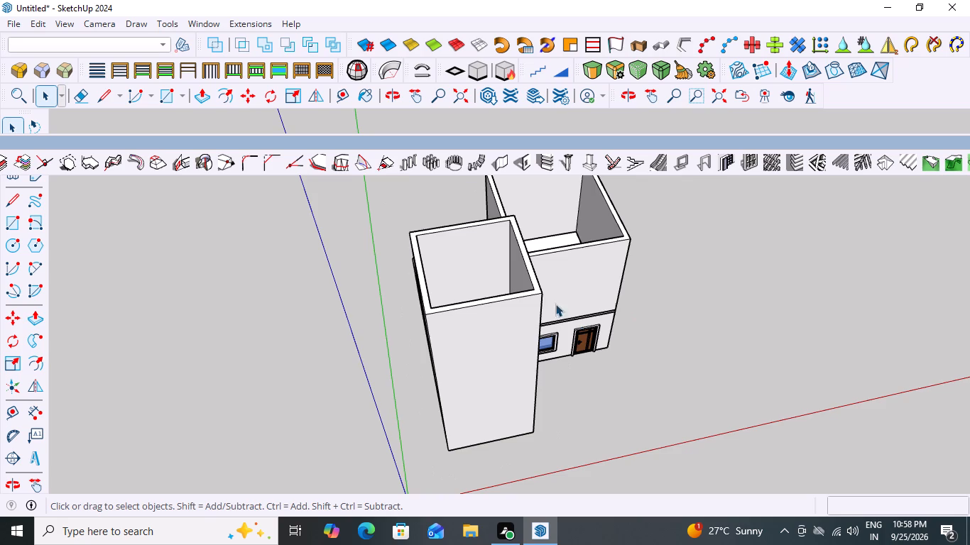
Examine the shortened tower's proportions against the low building from the front.
scroll(604, 312, down, 3)
middle_drag(568, 319, 490, 165)
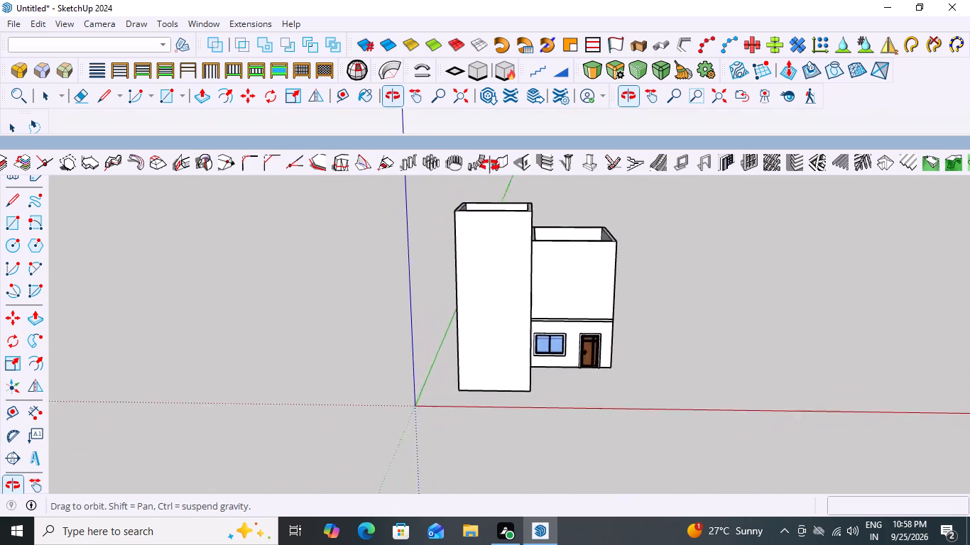
middle_drag(490, 165, 501, 154)
scroll(572, 288, up, 2)
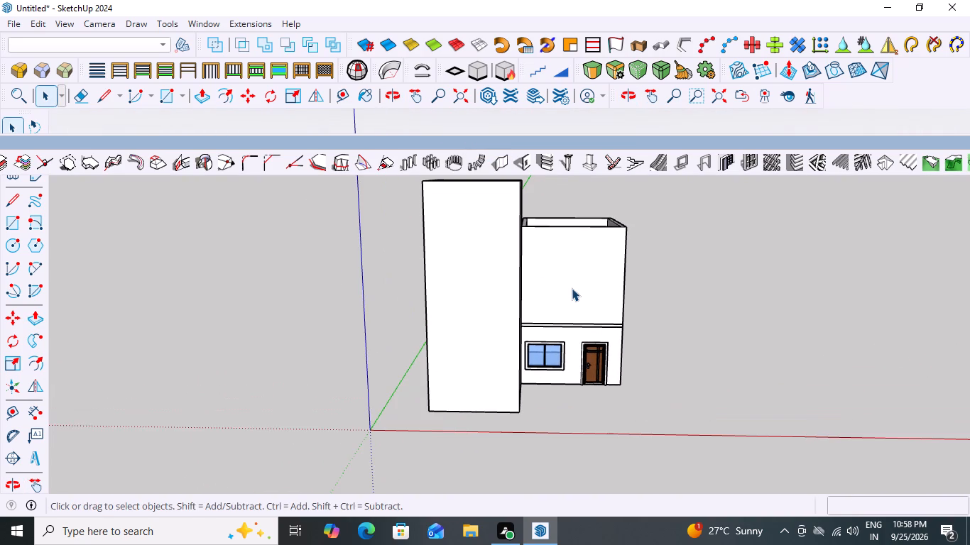
scroll(572, 288, down, 5)
scroll(551, 278, up, 4)
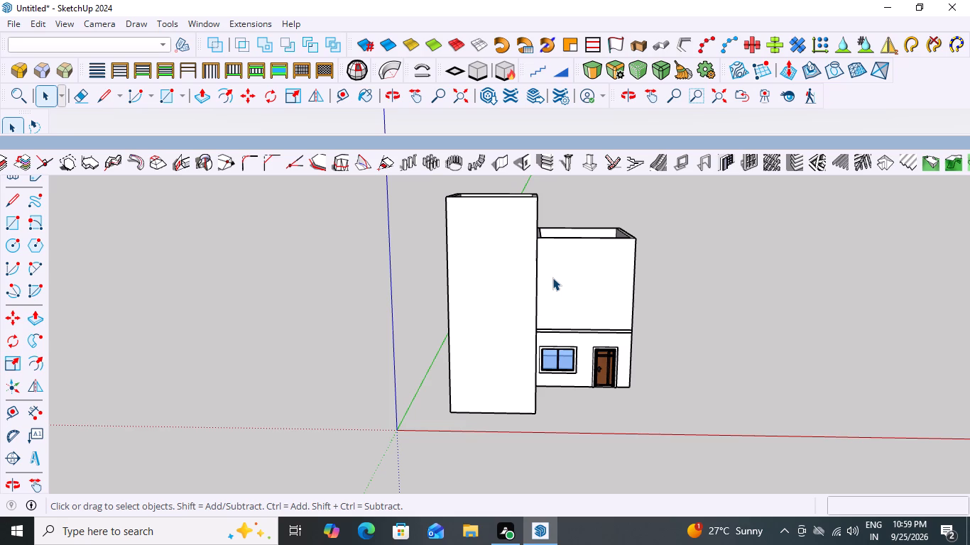
Open the low building's upper-storey wall group for editing.
scroll(605, 333, up, 3)
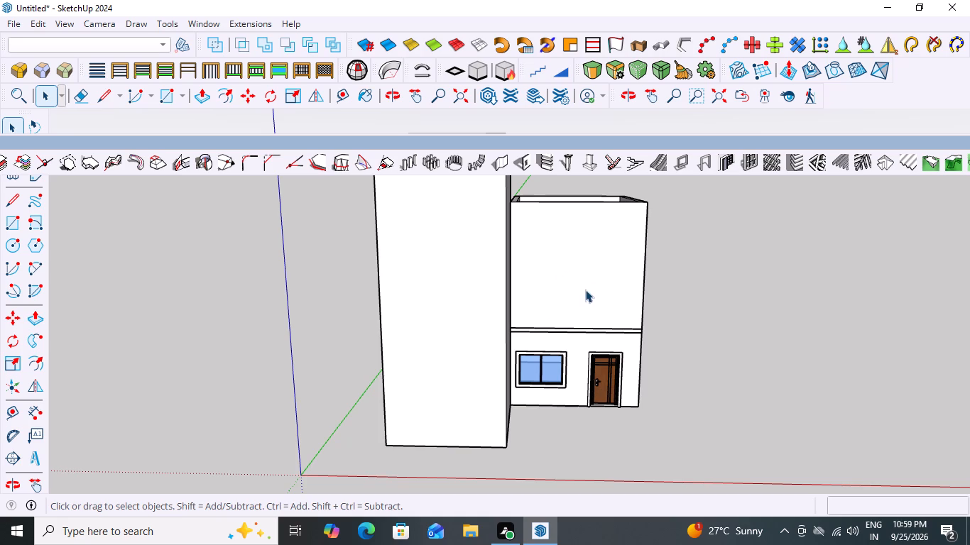
double_click(574, 283)
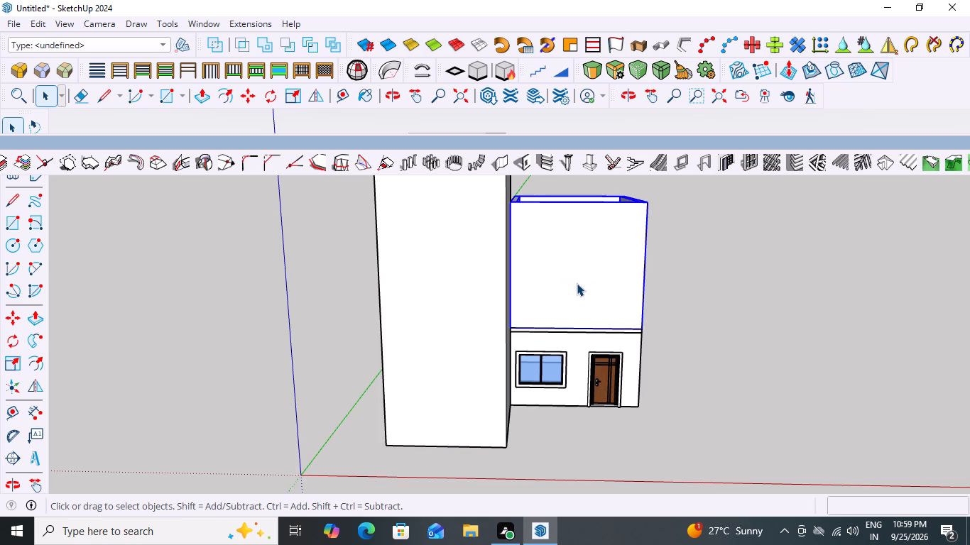
click(577, 283)
scroll(574, 285, up, 2)
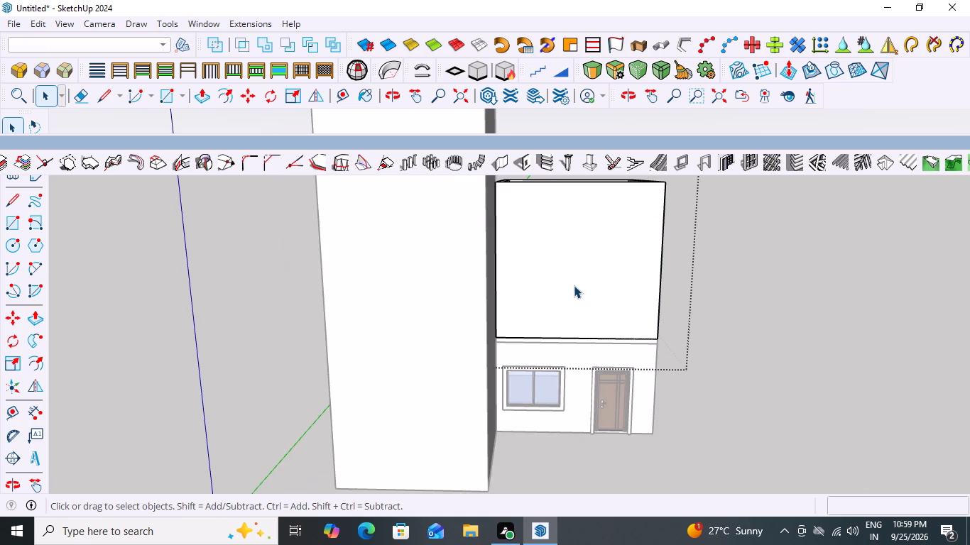
scroll(574, 285, down, 3)
scroll(450, 390, down, 5)
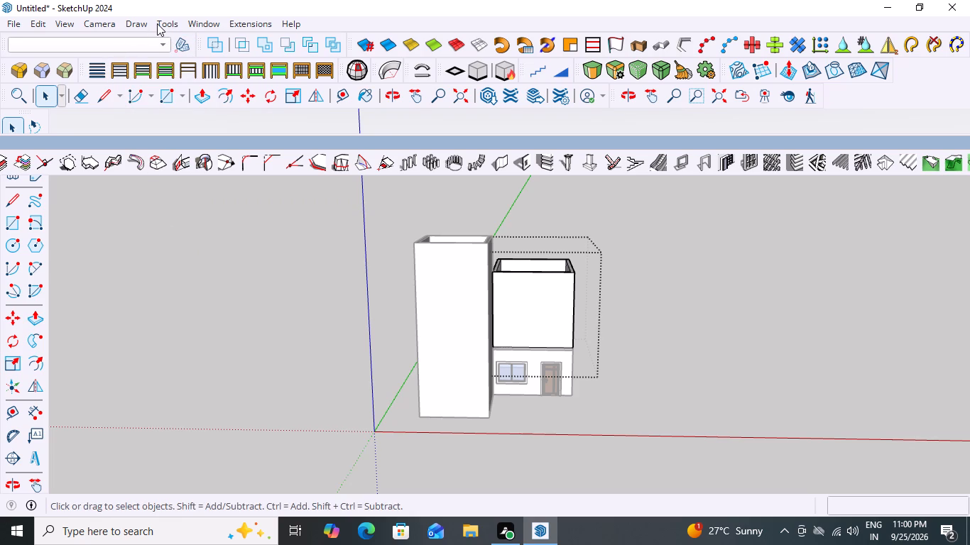
Set up a MajDoor door of Type A with 82" height, 3" floor gap and 0° angle, and start drawing it.
click(249, 21)
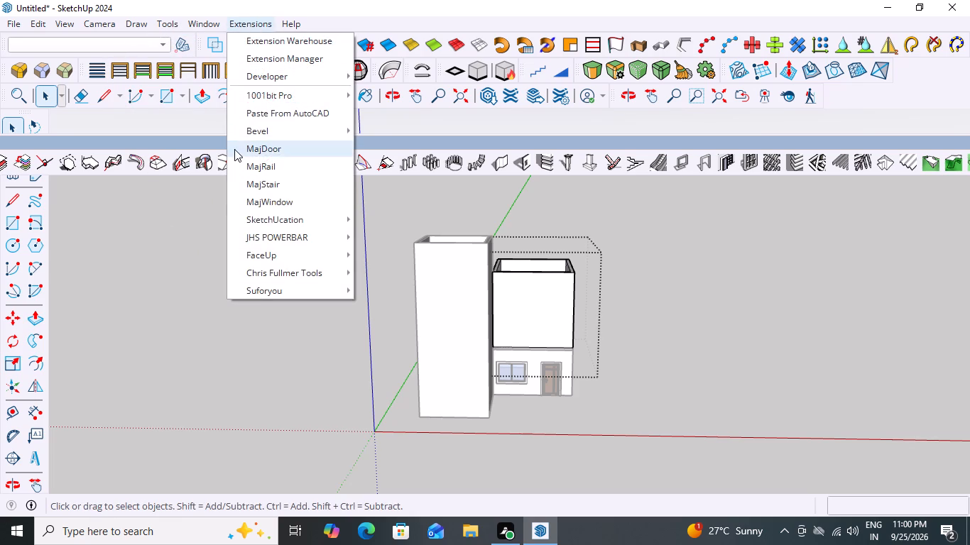
click(276, 145)
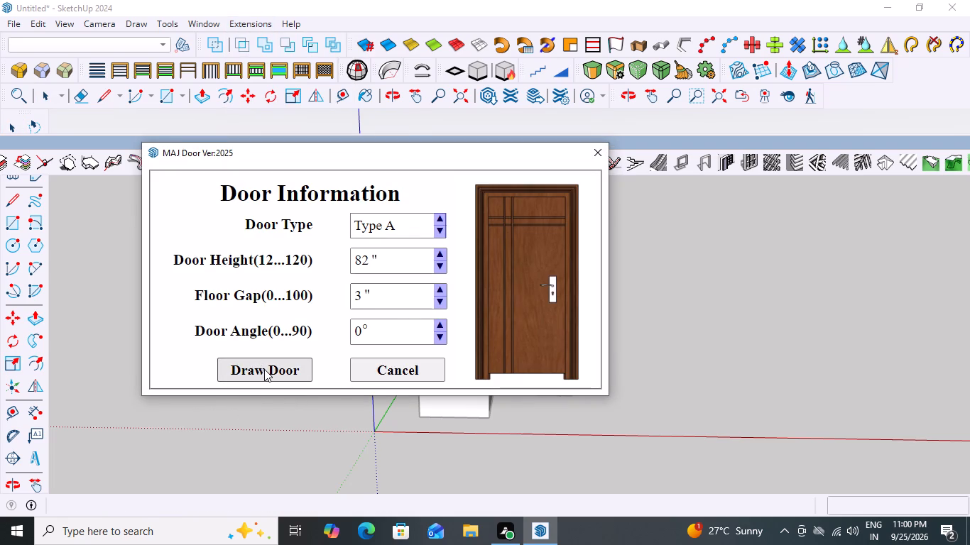
click(438, 216)
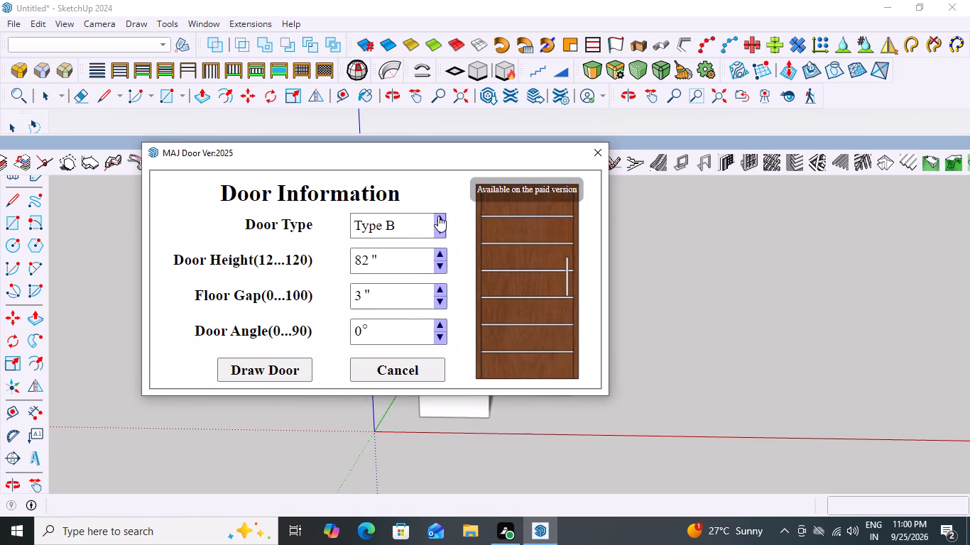
click(441, 233)
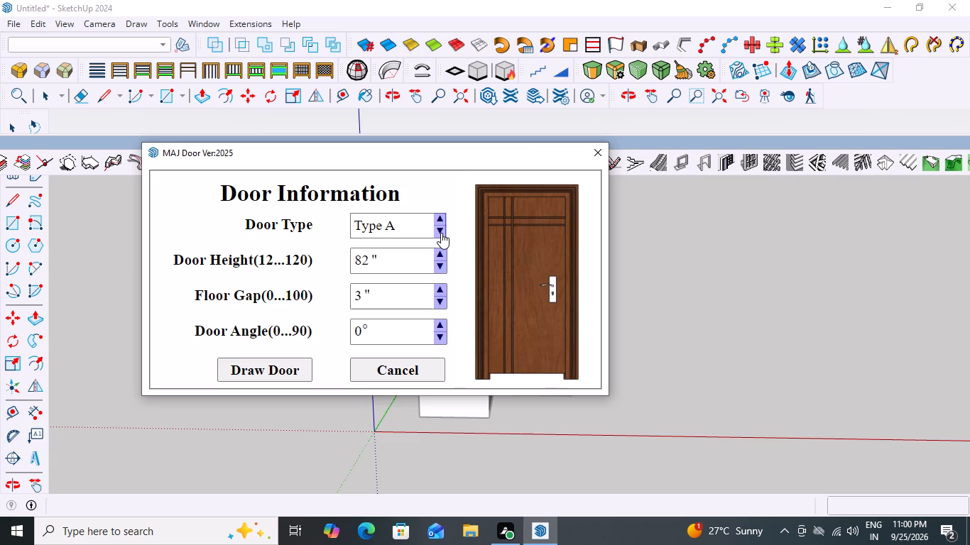
click(441, 233)
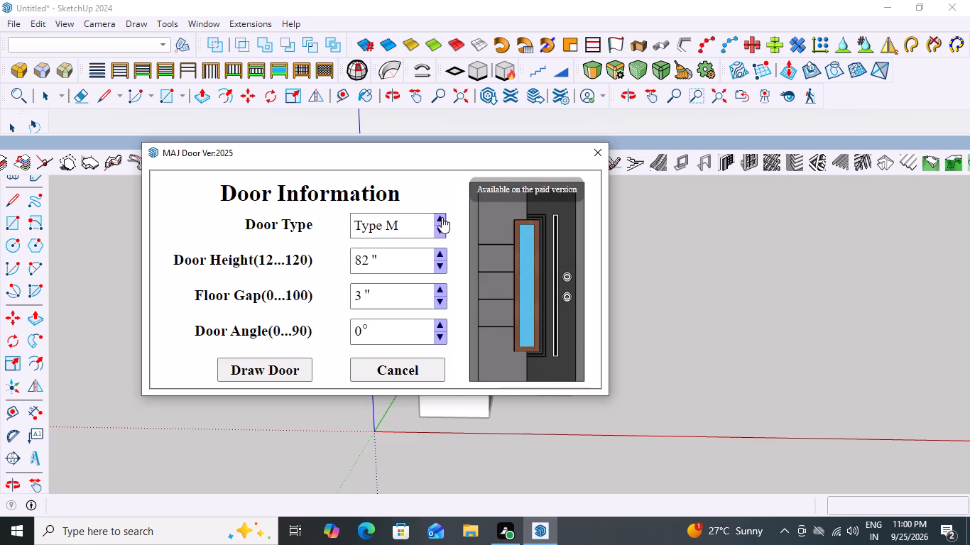
click(442, 217)
click(266, 368)
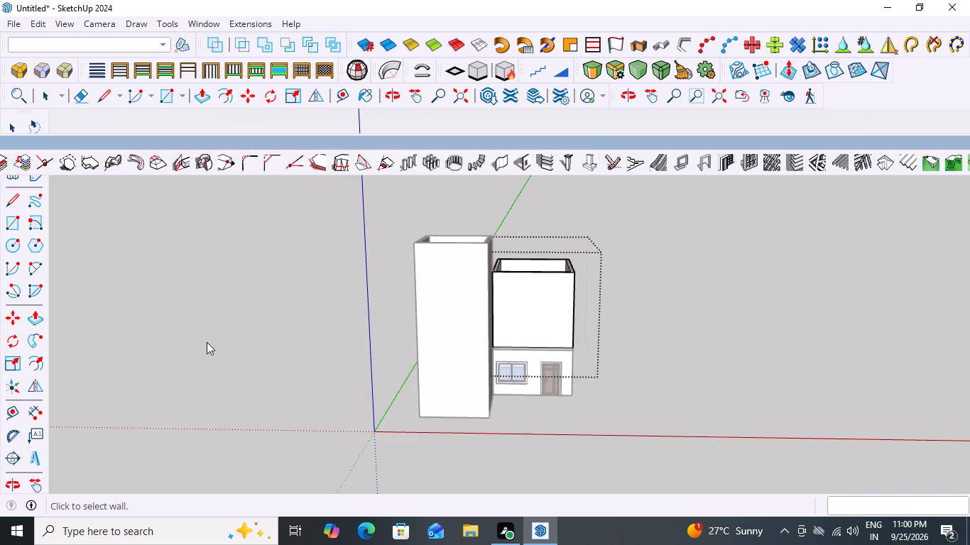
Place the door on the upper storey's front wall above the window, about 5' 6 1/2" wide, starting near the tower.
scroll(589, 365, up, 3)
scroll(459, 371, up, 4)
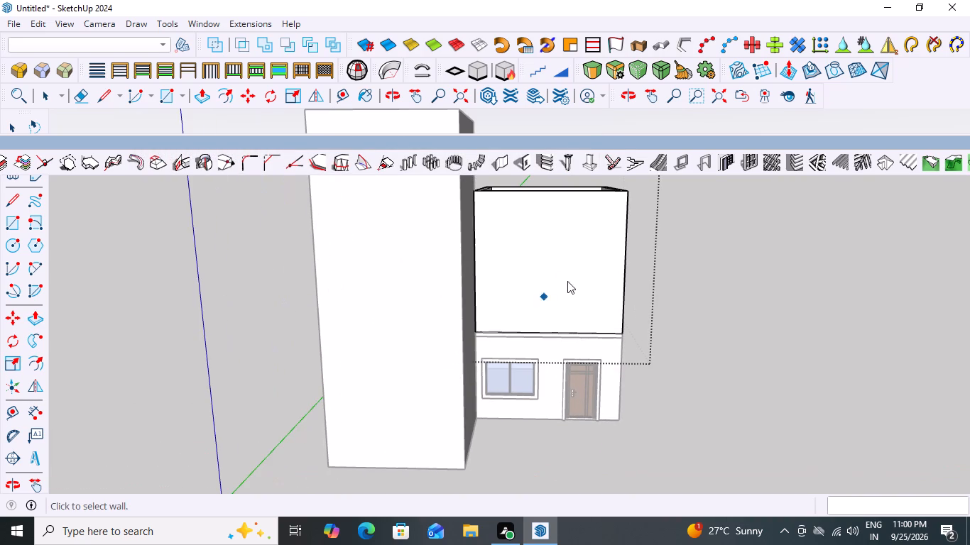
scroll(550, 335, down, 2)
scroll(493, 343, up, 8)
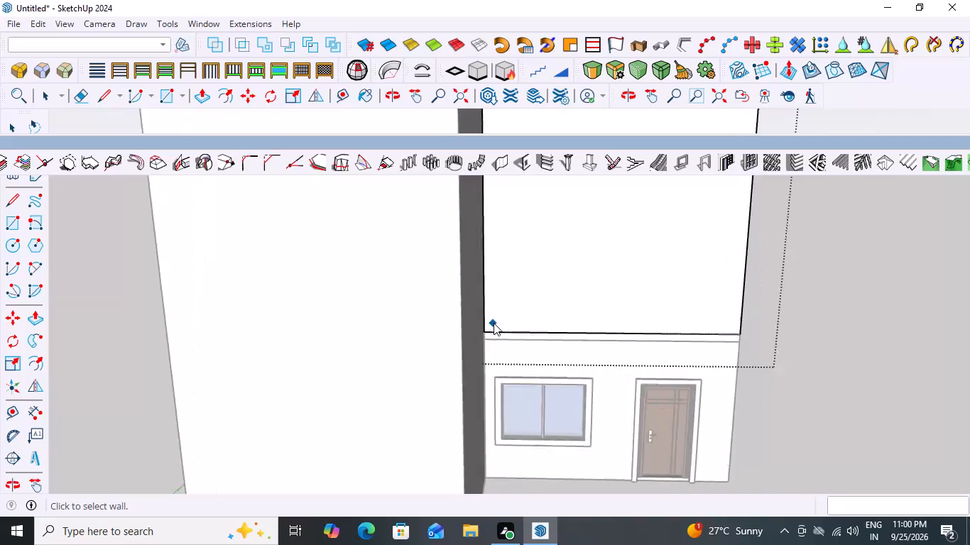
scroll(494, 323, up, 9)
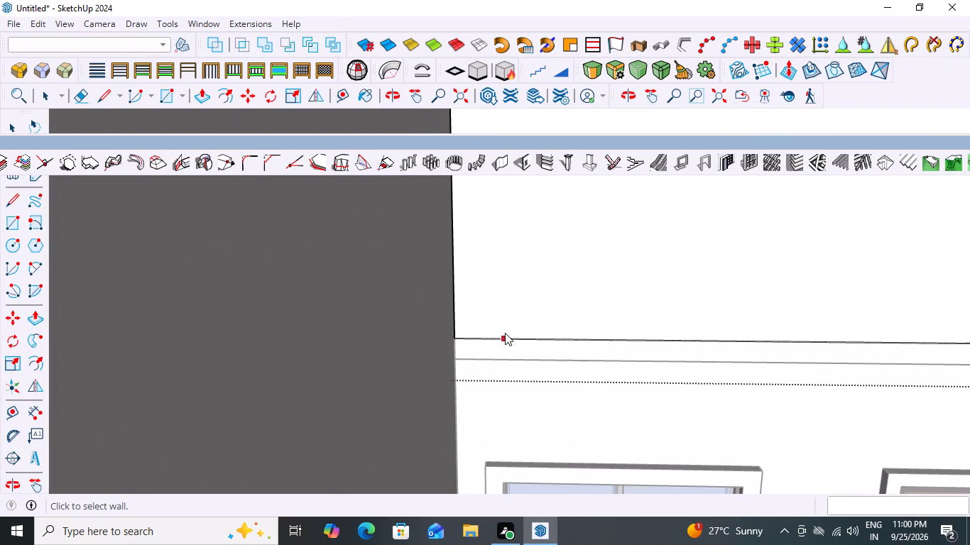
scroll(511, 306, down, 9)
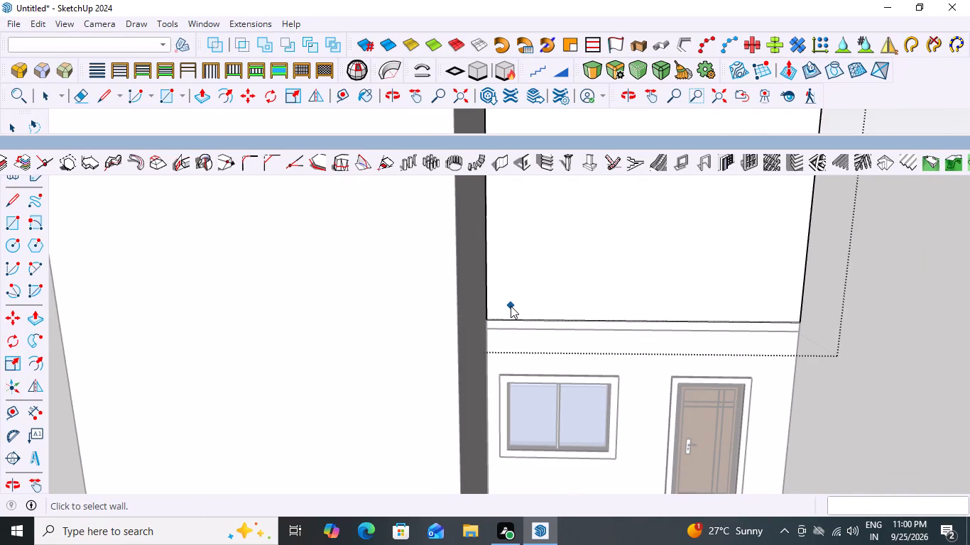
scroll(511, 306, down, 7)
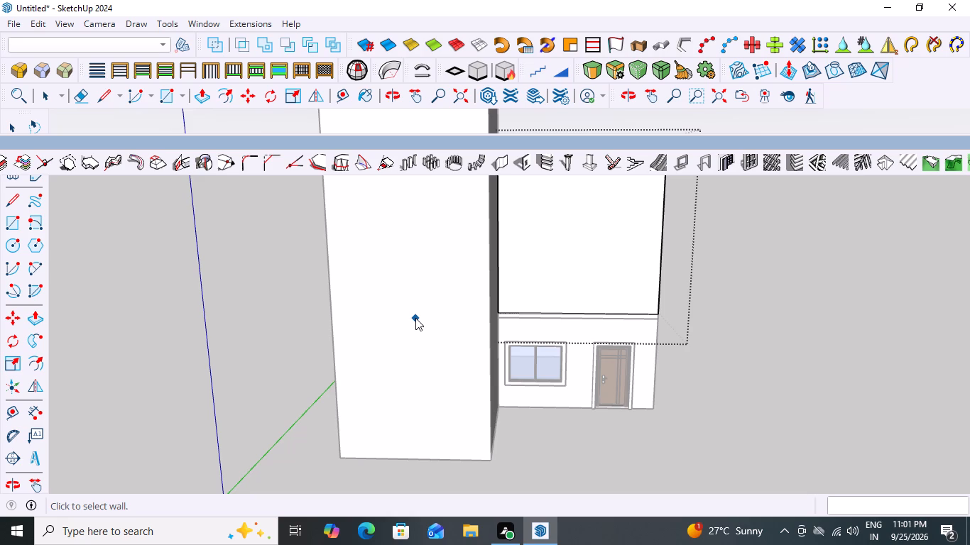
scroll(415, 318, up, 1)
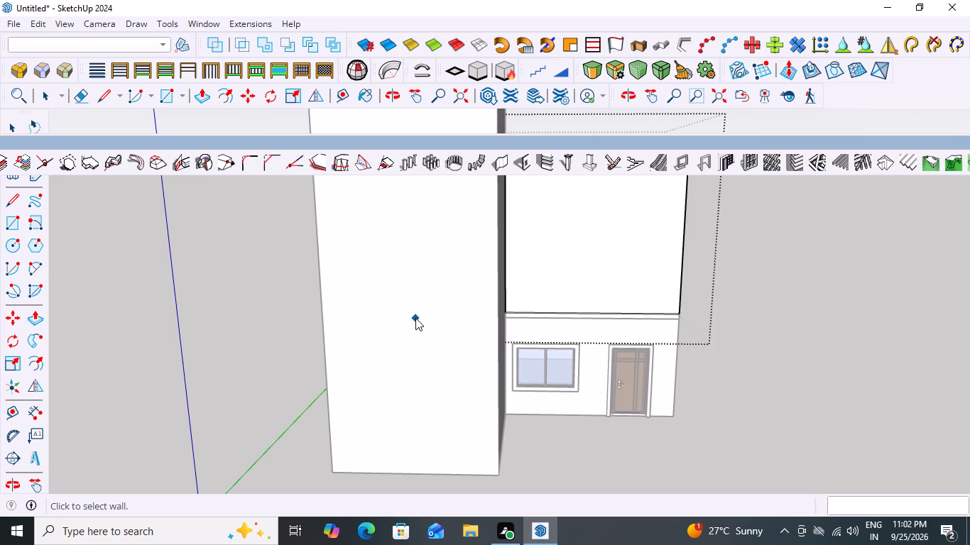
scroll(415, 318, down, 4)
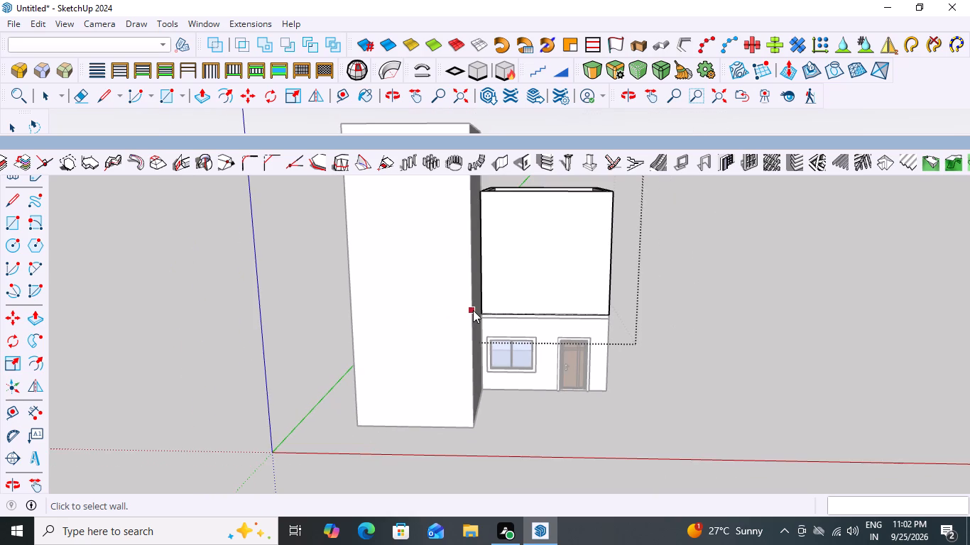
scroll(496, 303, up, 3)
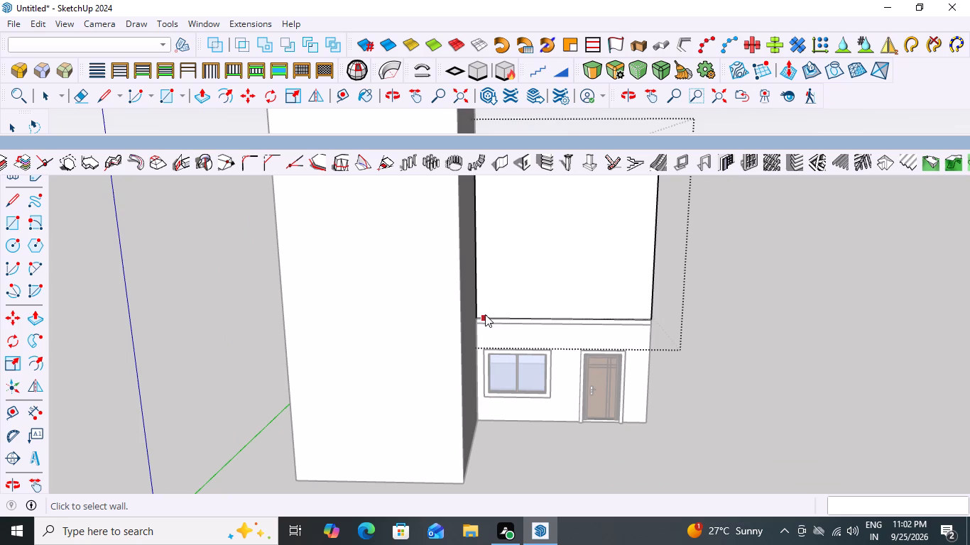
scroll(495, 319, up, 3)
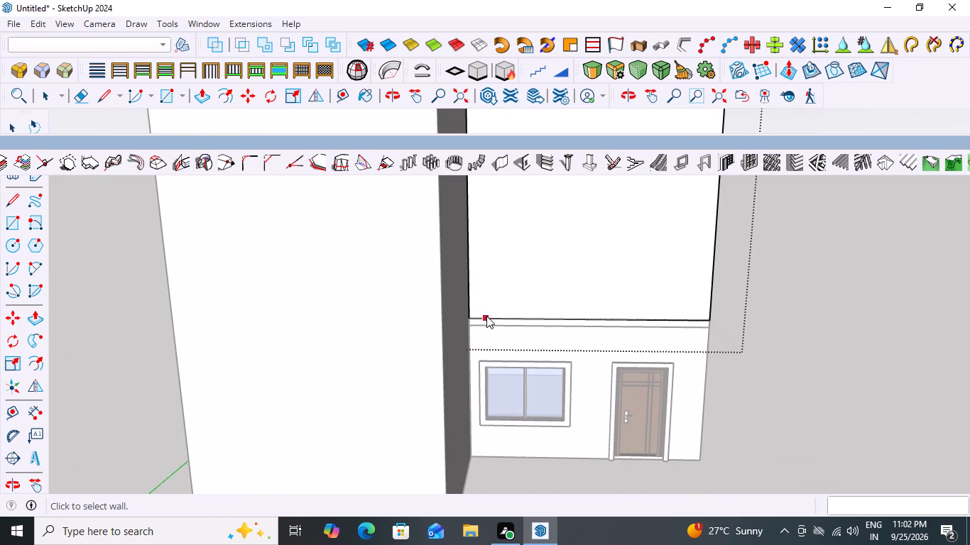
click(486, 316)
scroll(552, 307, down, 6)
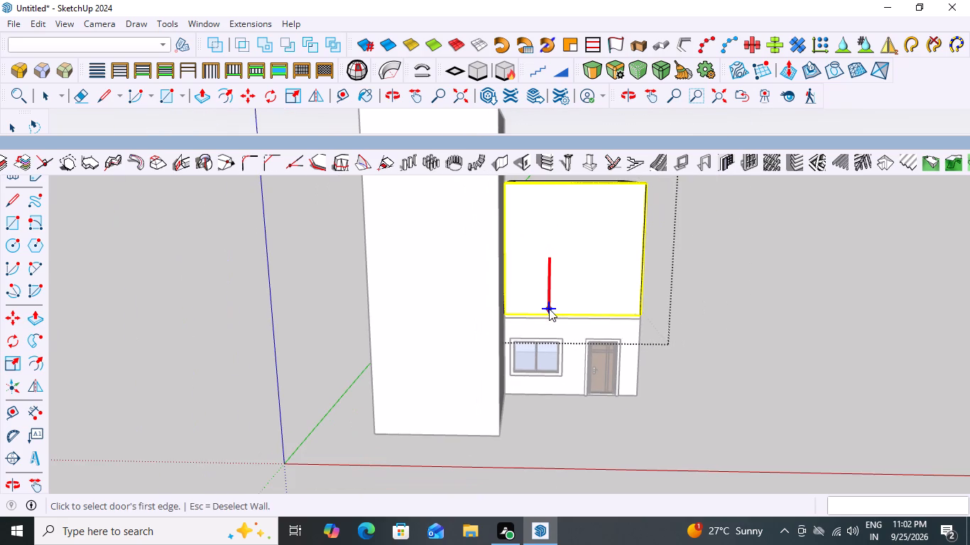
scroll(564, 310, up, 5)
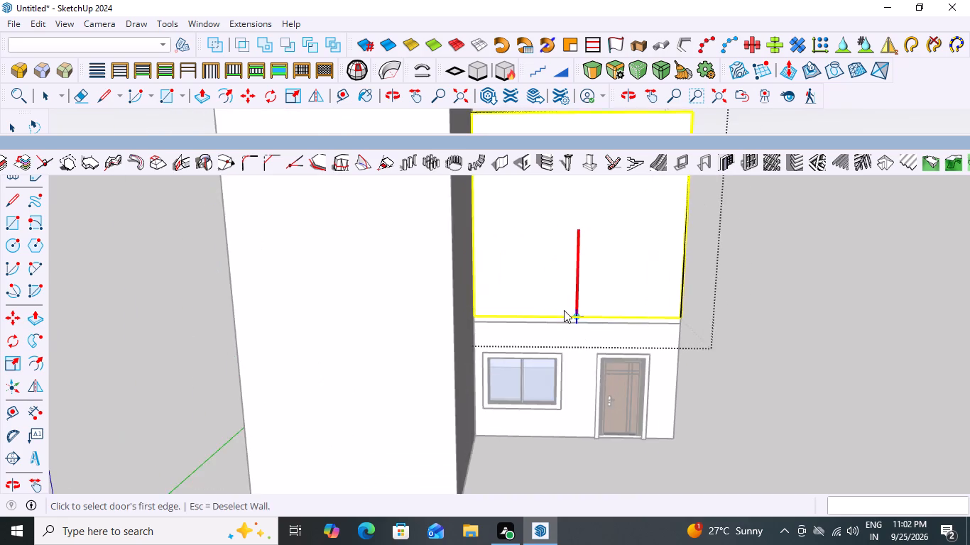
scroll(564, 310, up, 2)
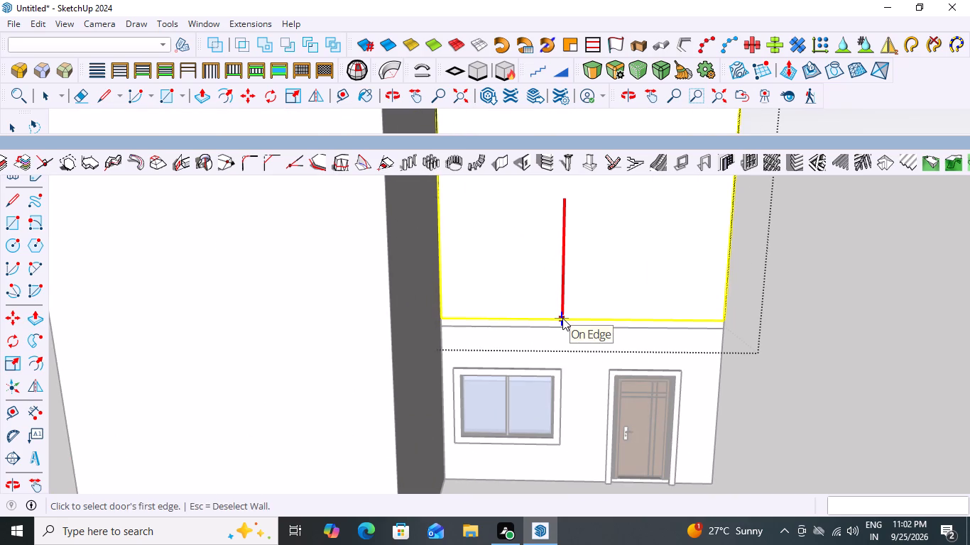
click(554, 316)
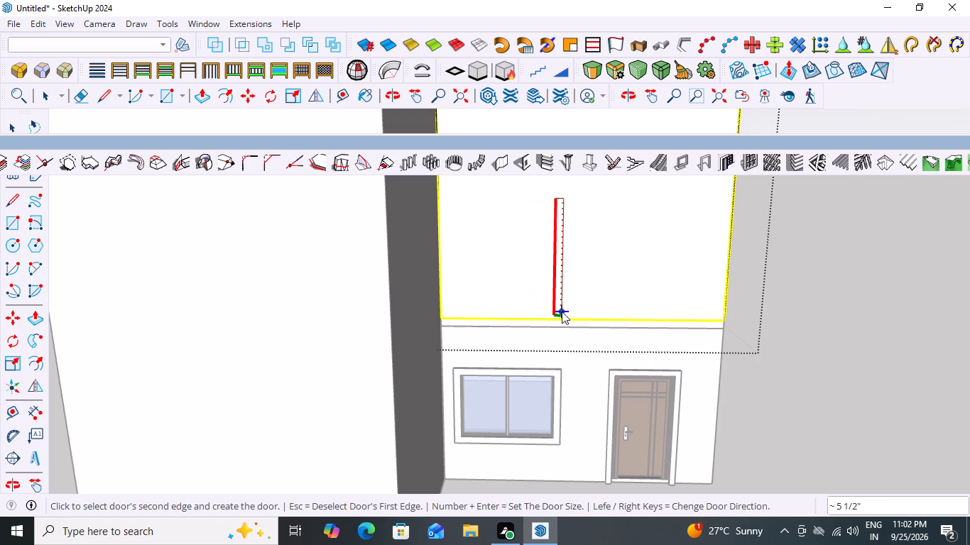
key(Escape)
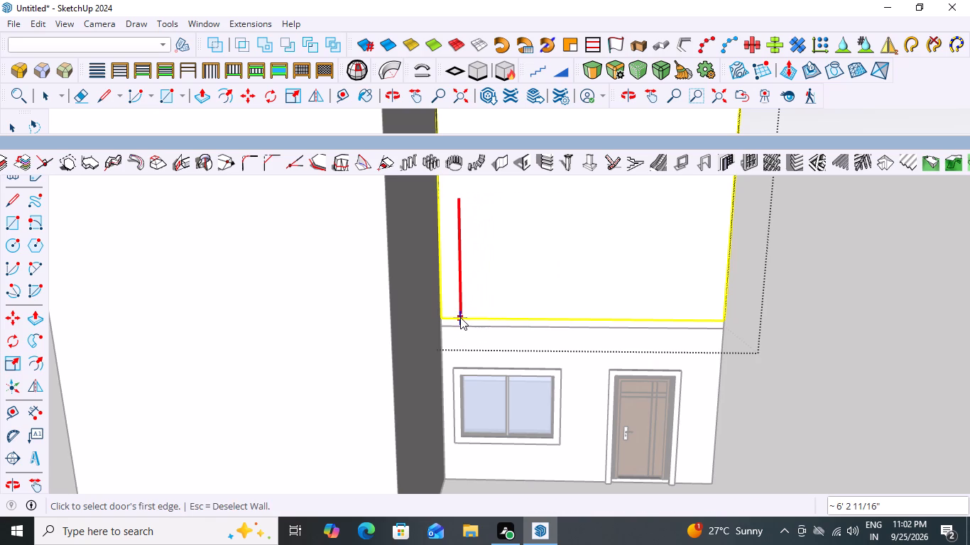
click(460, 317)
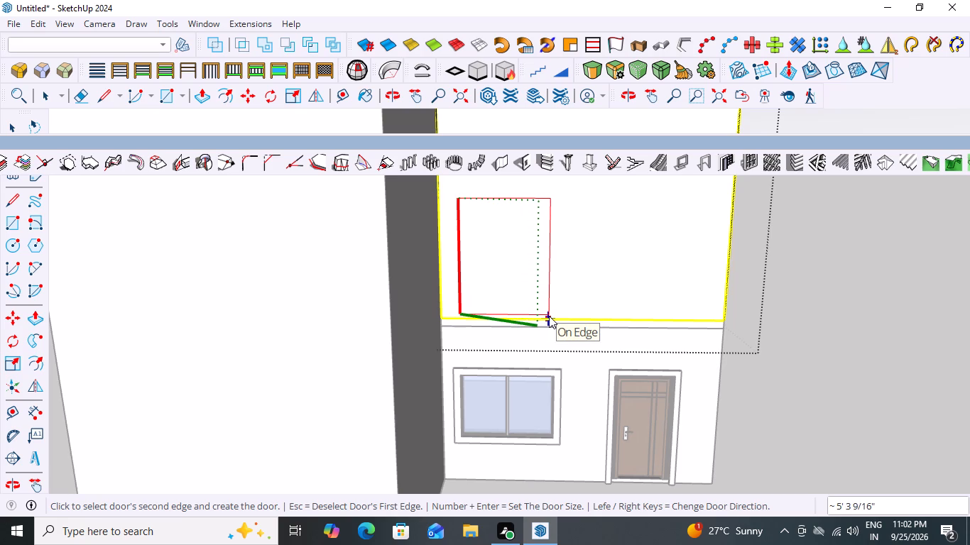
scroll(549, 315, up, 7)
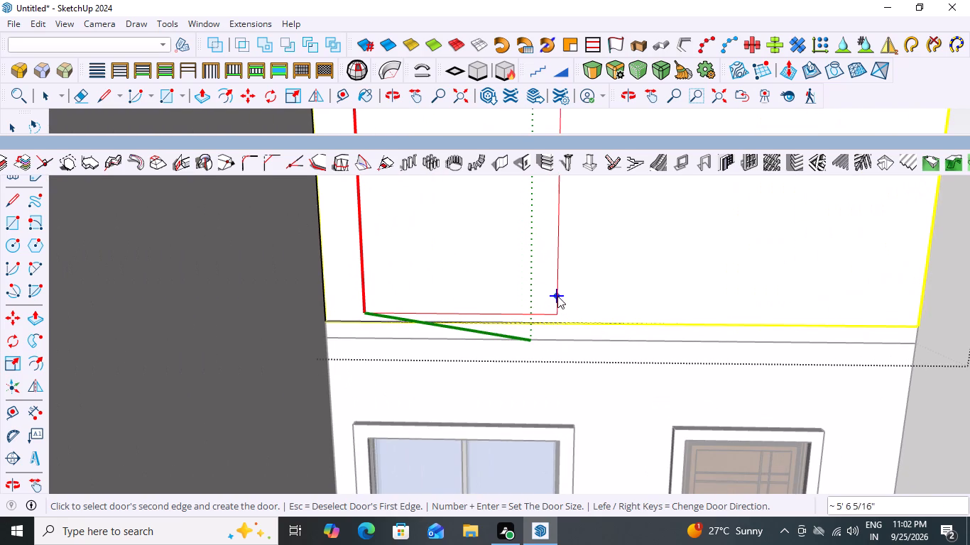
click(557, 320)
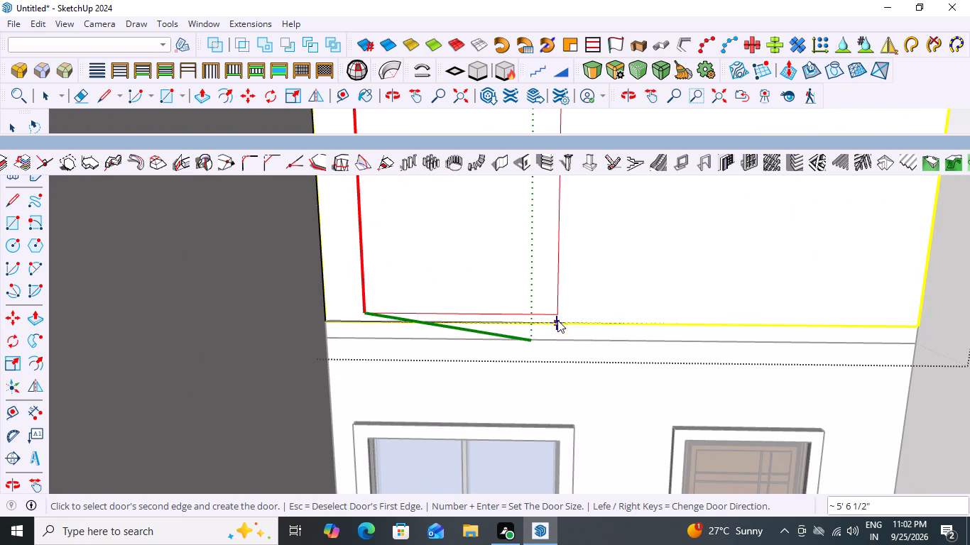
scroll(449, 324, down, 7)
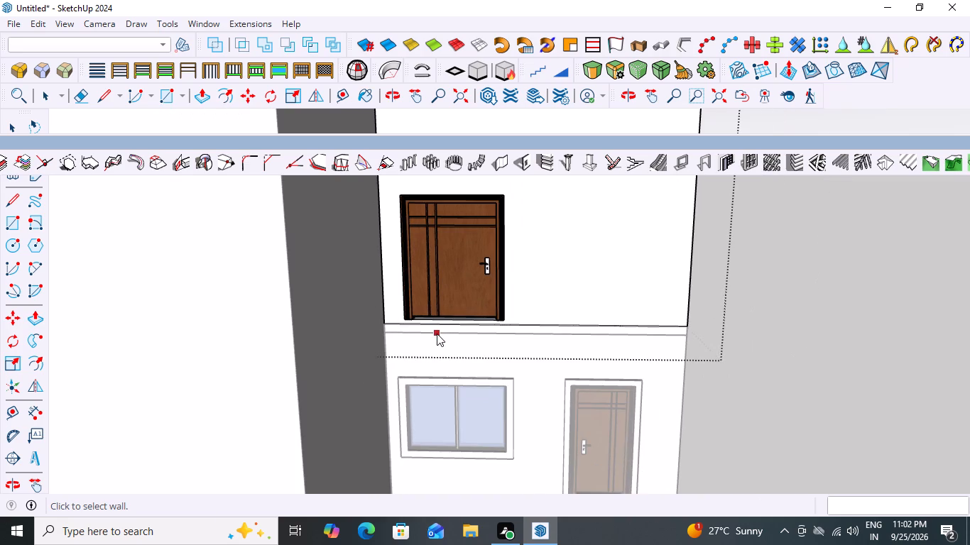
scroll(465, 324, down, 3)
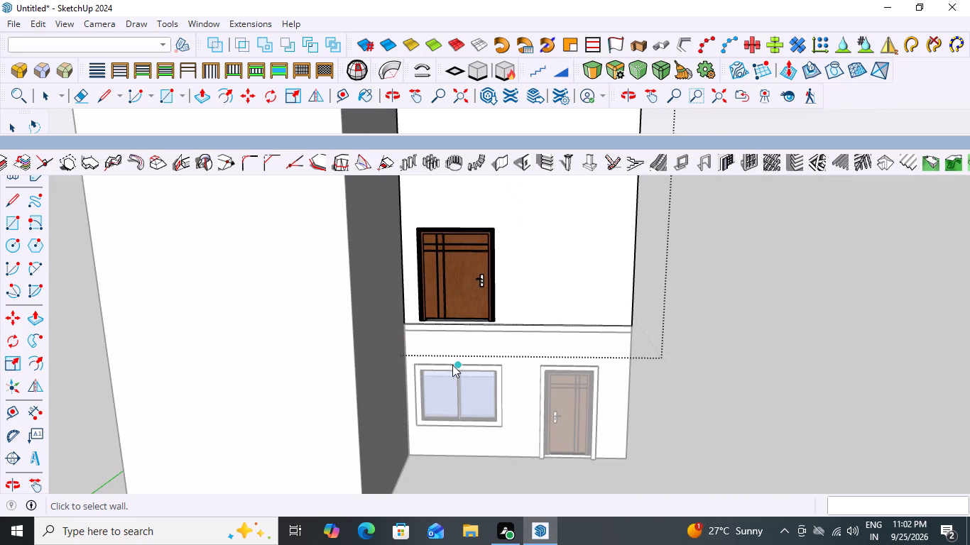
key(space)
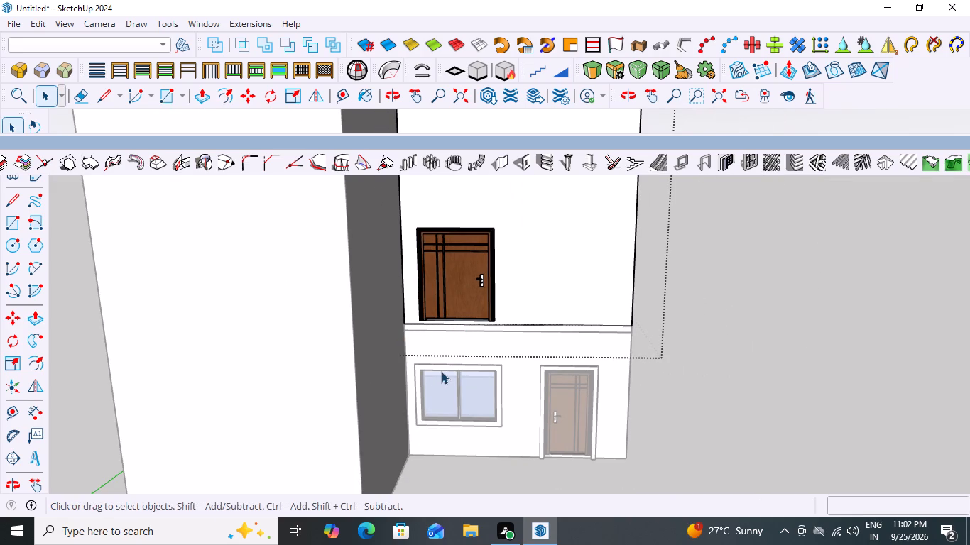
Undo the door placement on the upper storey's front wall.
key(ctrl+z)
Draw a MajDoor Type A door, 82" high with 3" floor gap and 0° angle, about 4' 11" wide above the front window.
scroll(468, 339, down, 3)
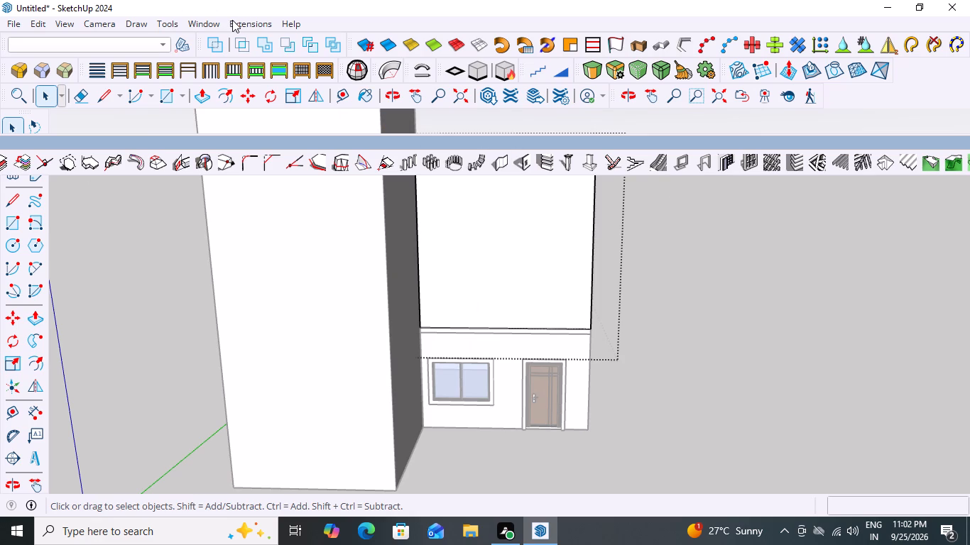
scroll(237, 24, up, 4)
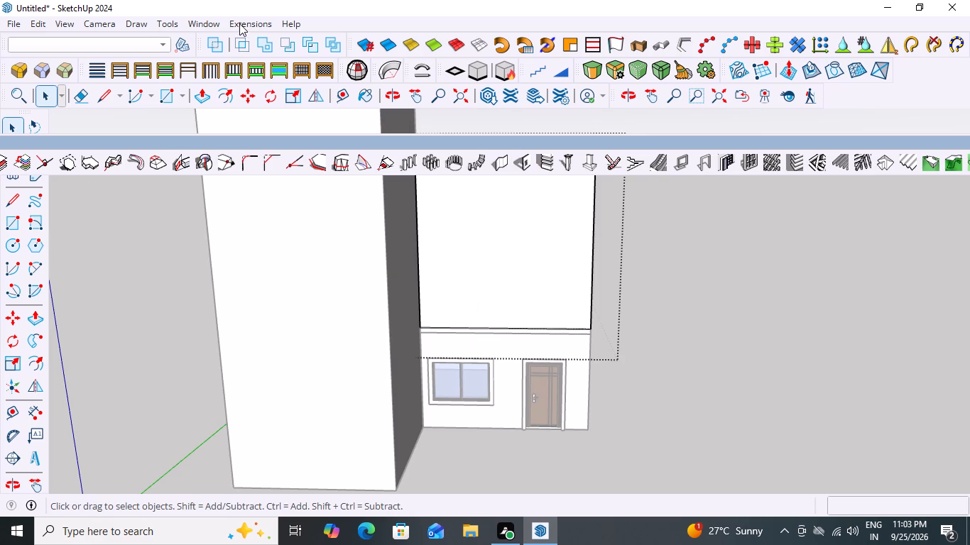
click(239, 23)
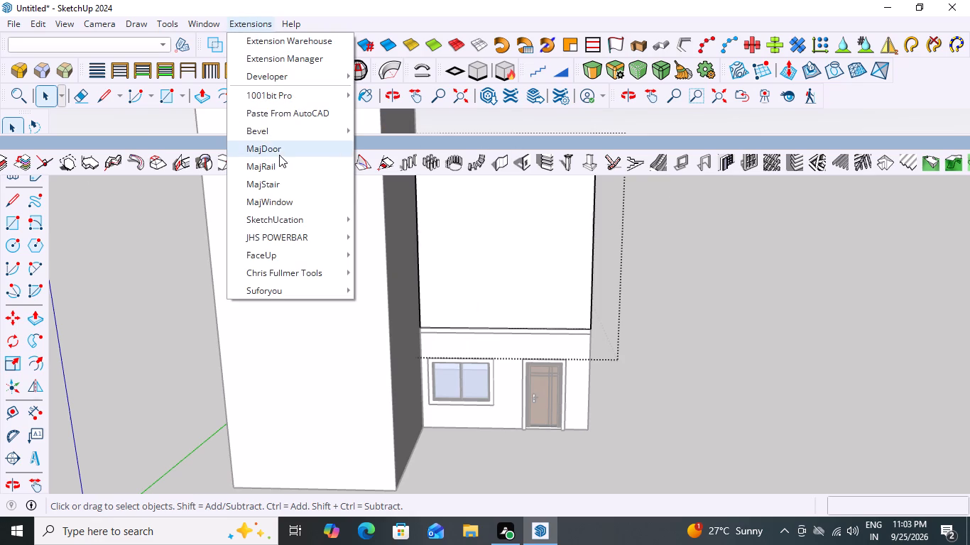
click(283, 150)
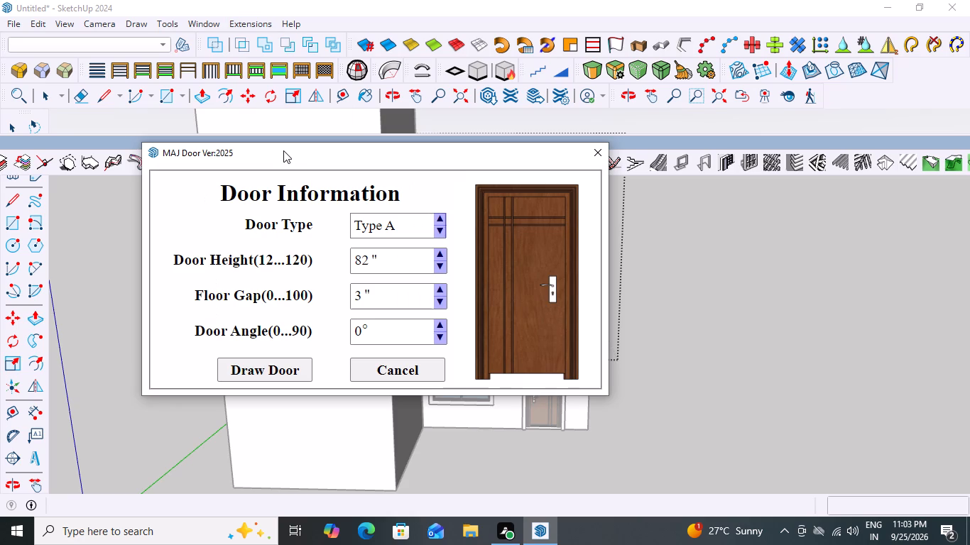
click(275, 369)
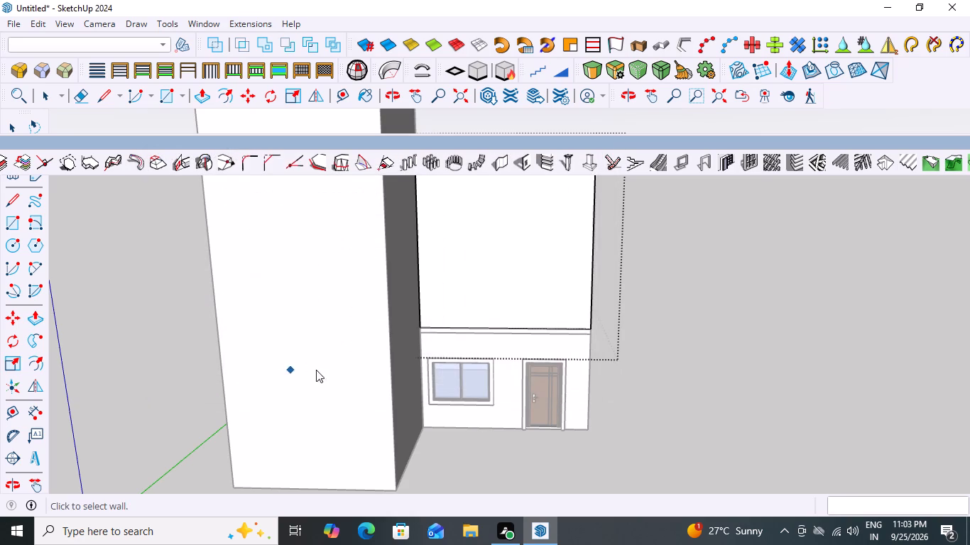
scroll(440, 328, up, 5)
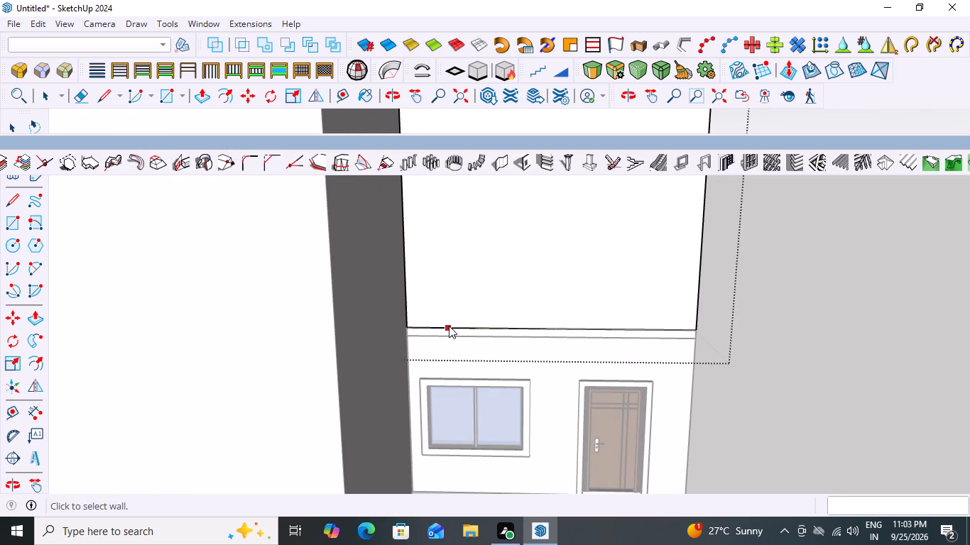
click(449, 326)
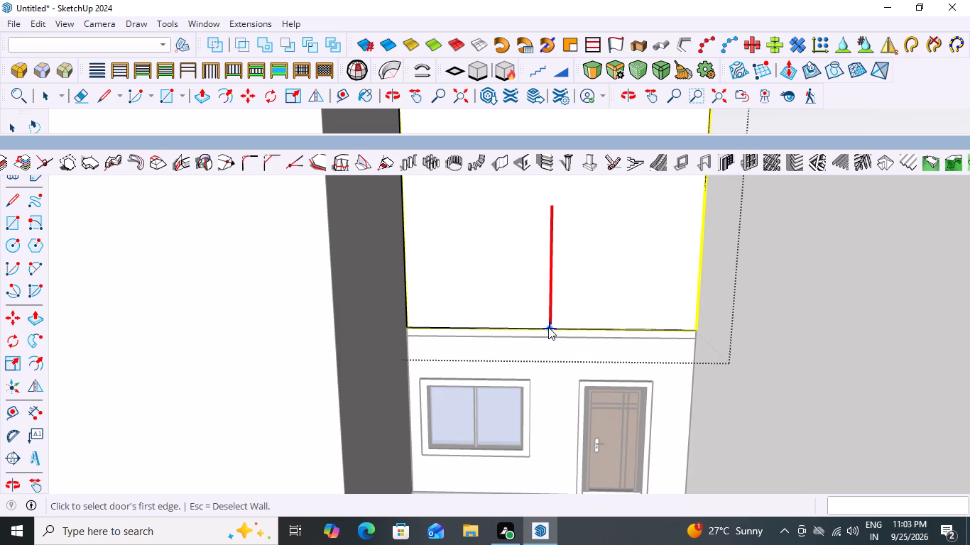
click(548, 327)
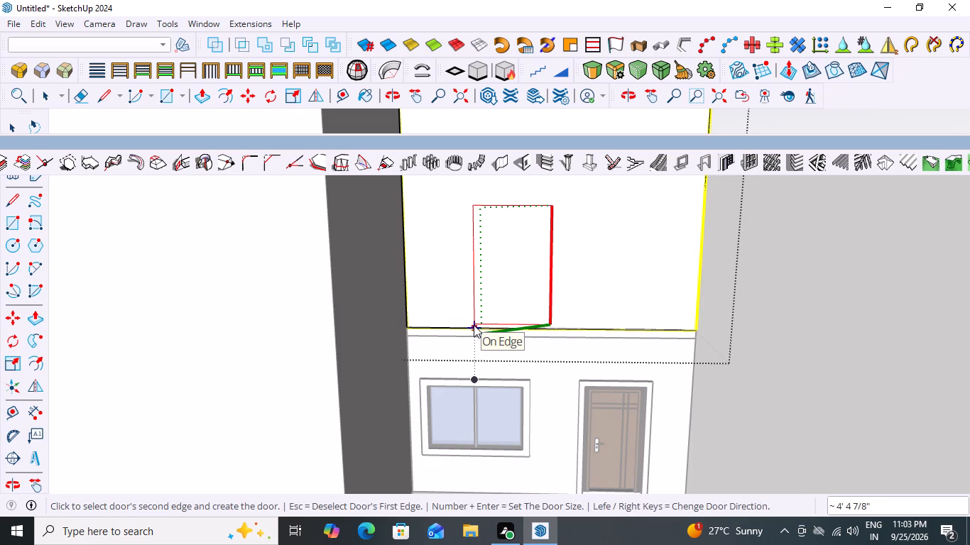
key(Escape)
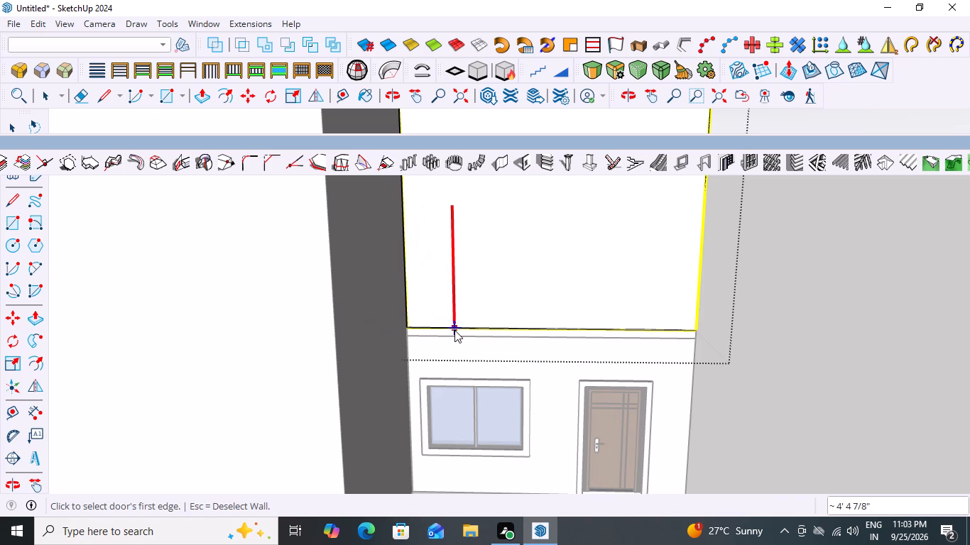
click(452, 326)
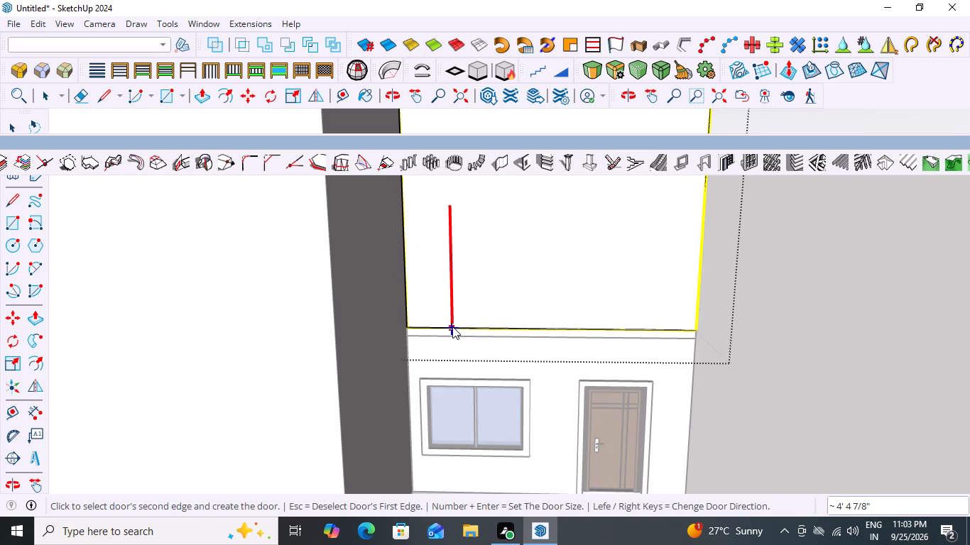
click(538, 325)
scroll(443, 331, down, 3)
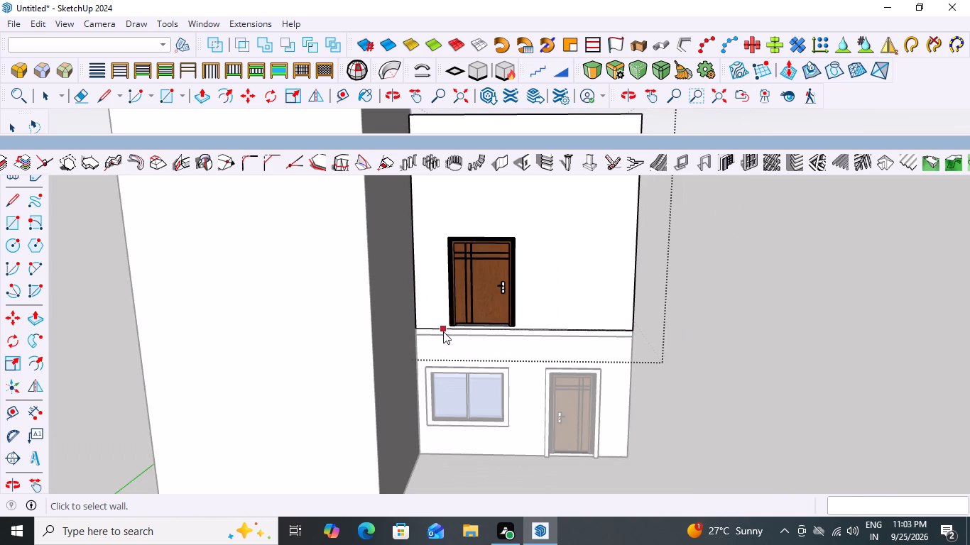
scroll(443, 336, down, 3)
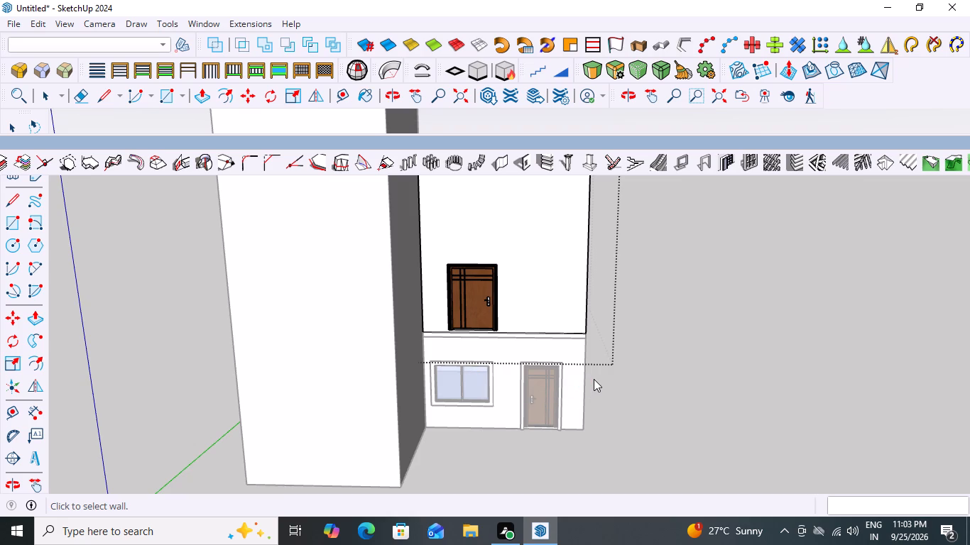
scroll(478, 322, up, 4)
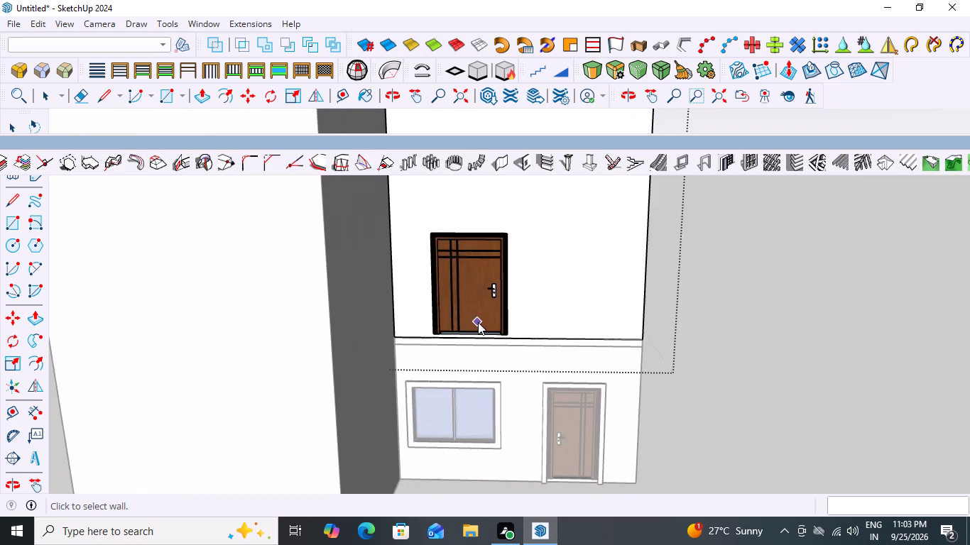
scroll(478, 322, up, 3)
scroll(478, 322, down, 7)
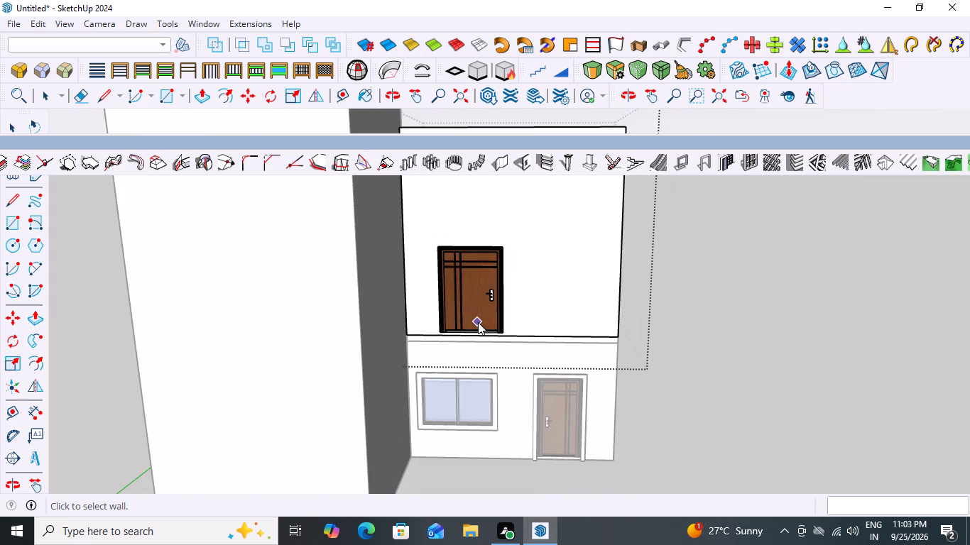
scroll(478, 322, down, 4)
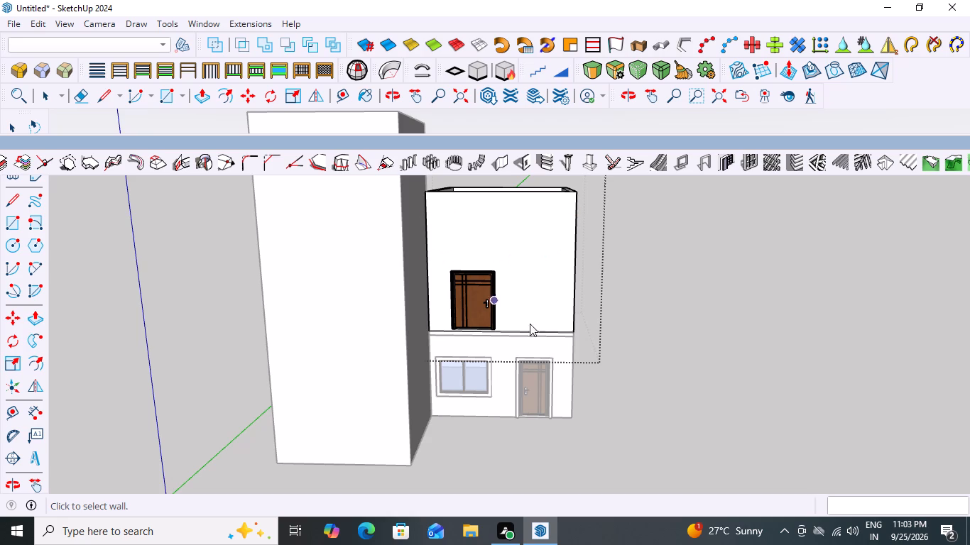
Undo the door placement on the upper storey's front wall.
scroll(441, 324, up, 5)
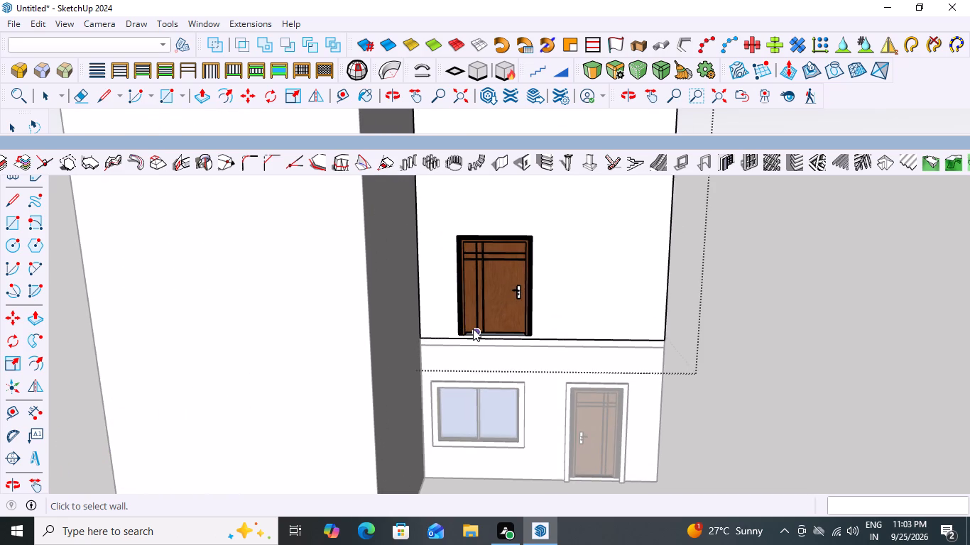
key(z)
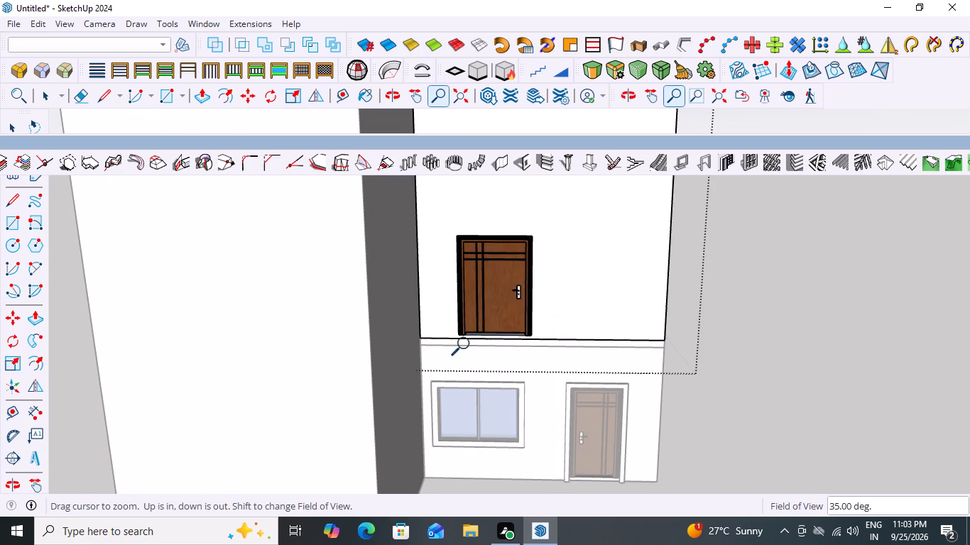
key(space)
key(ctrl+z)
scroll(484, 336, down, 6)
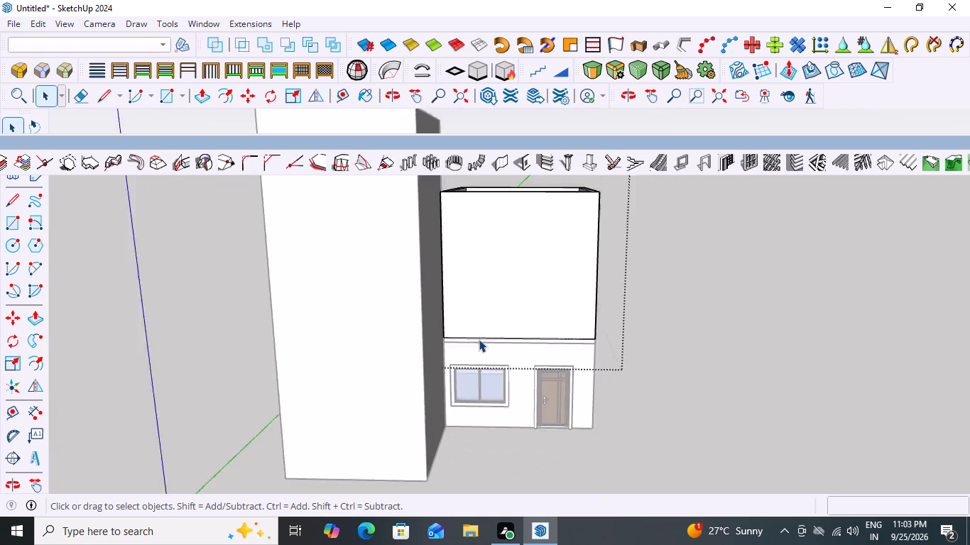
scroll(479, 339, down, 5)
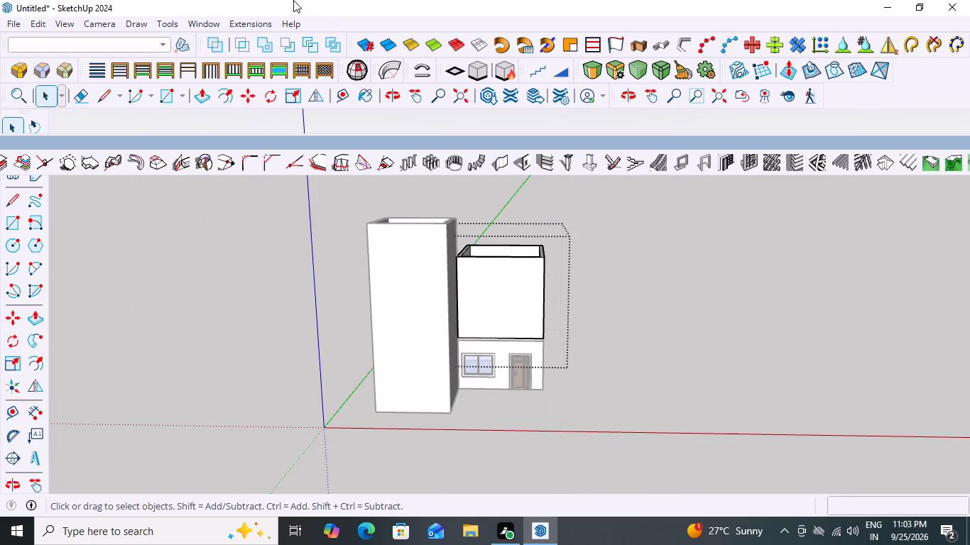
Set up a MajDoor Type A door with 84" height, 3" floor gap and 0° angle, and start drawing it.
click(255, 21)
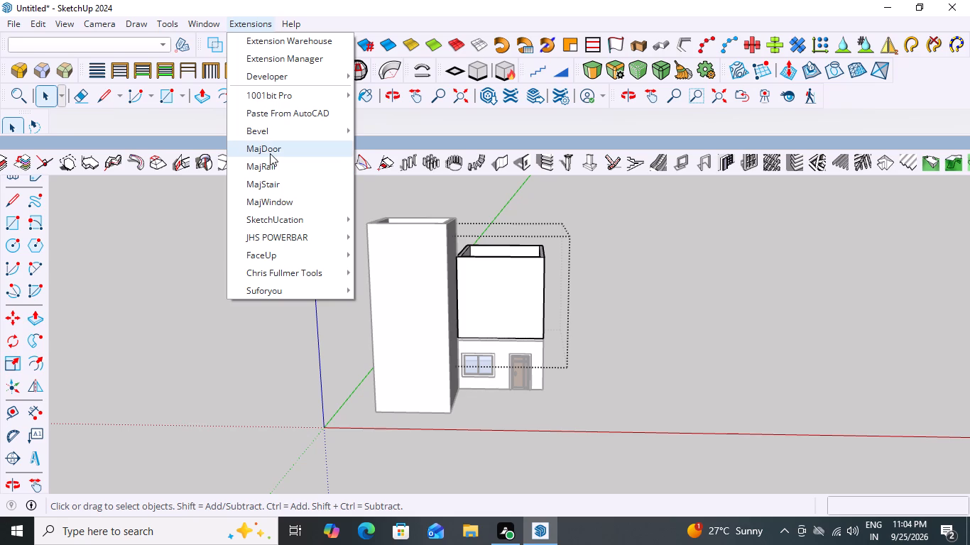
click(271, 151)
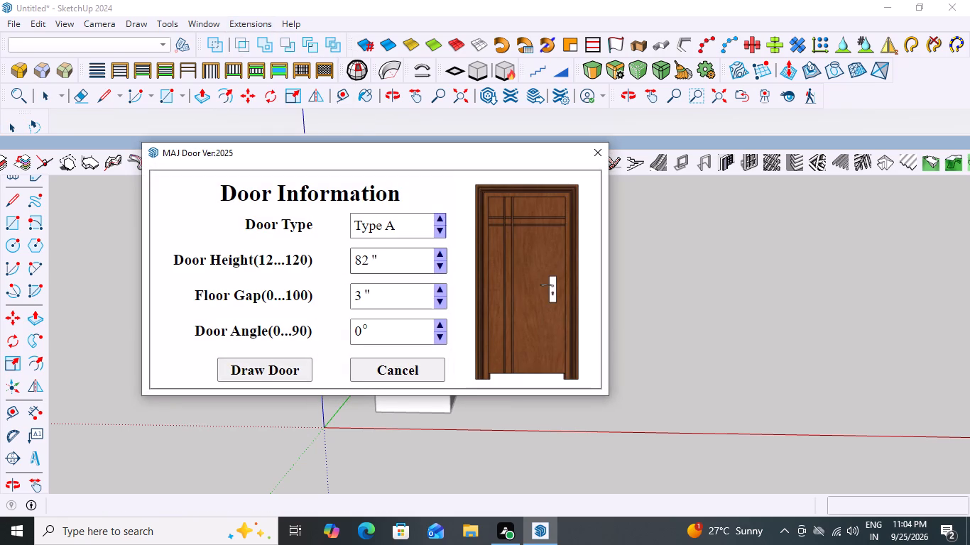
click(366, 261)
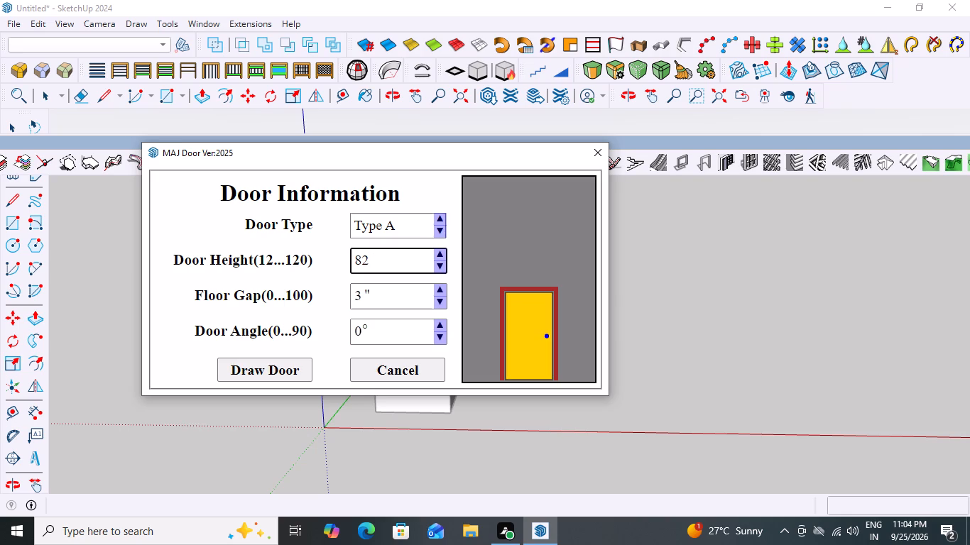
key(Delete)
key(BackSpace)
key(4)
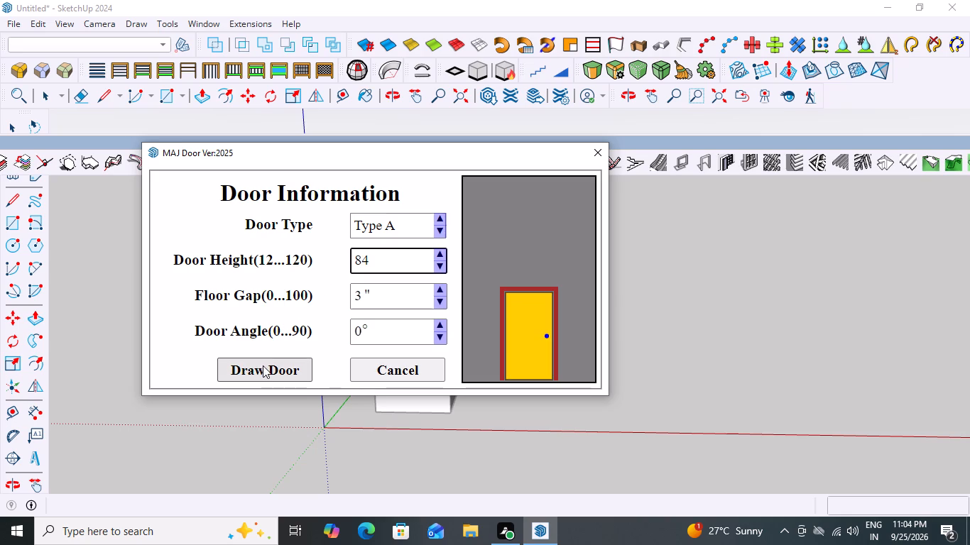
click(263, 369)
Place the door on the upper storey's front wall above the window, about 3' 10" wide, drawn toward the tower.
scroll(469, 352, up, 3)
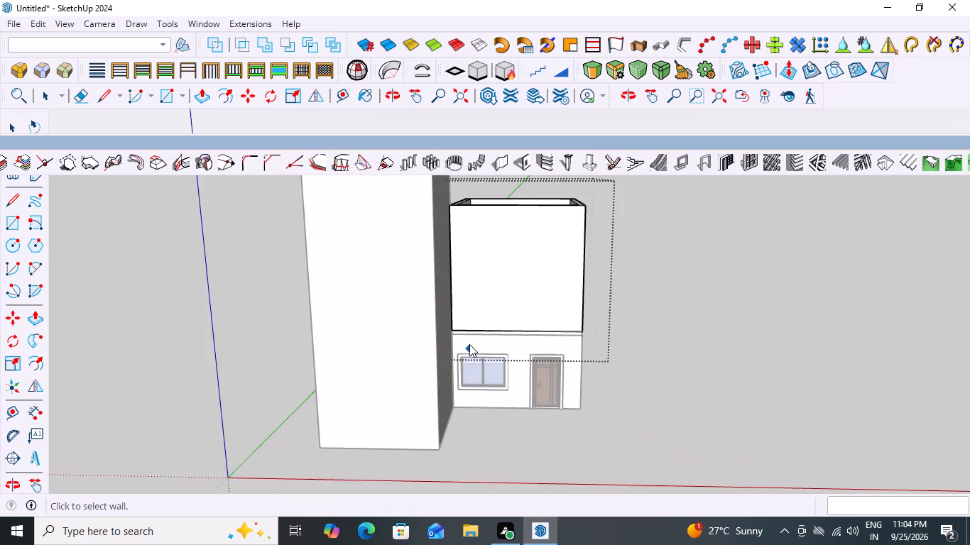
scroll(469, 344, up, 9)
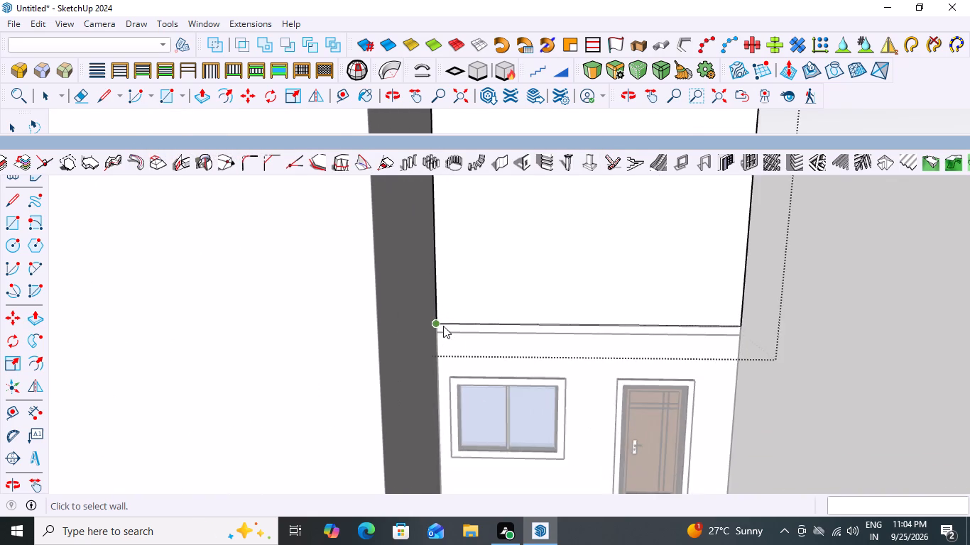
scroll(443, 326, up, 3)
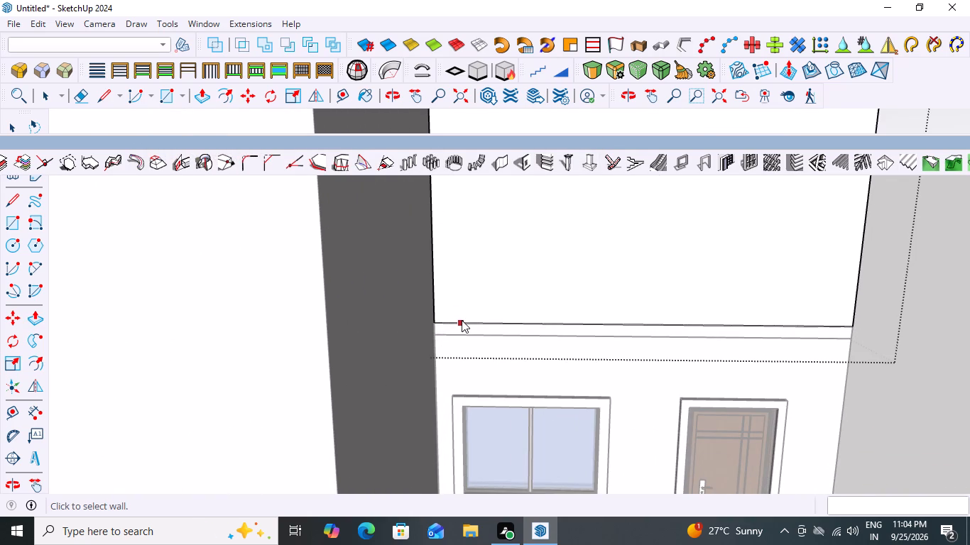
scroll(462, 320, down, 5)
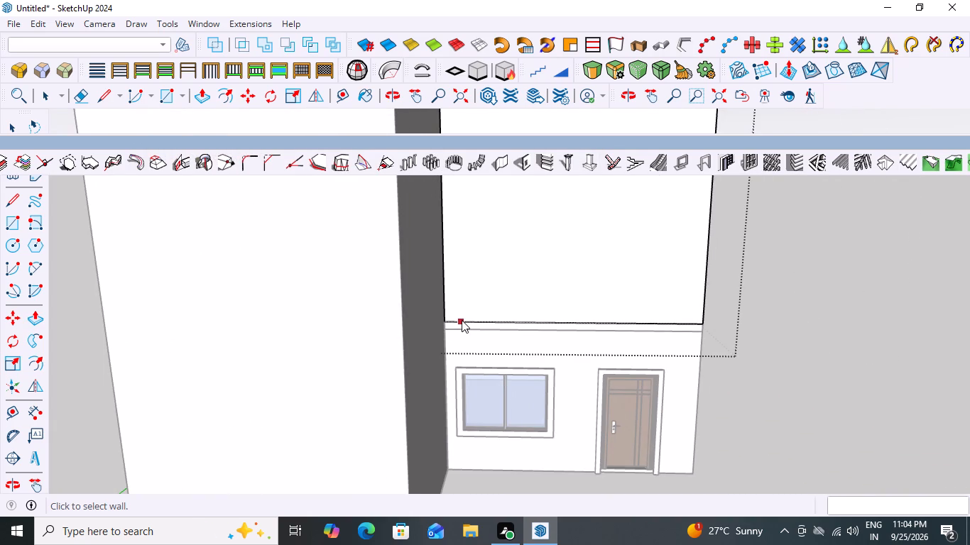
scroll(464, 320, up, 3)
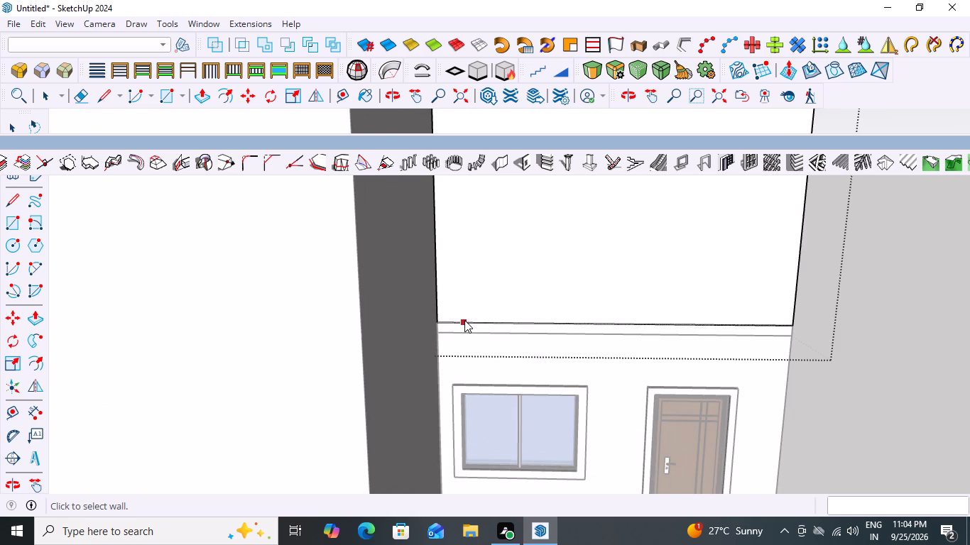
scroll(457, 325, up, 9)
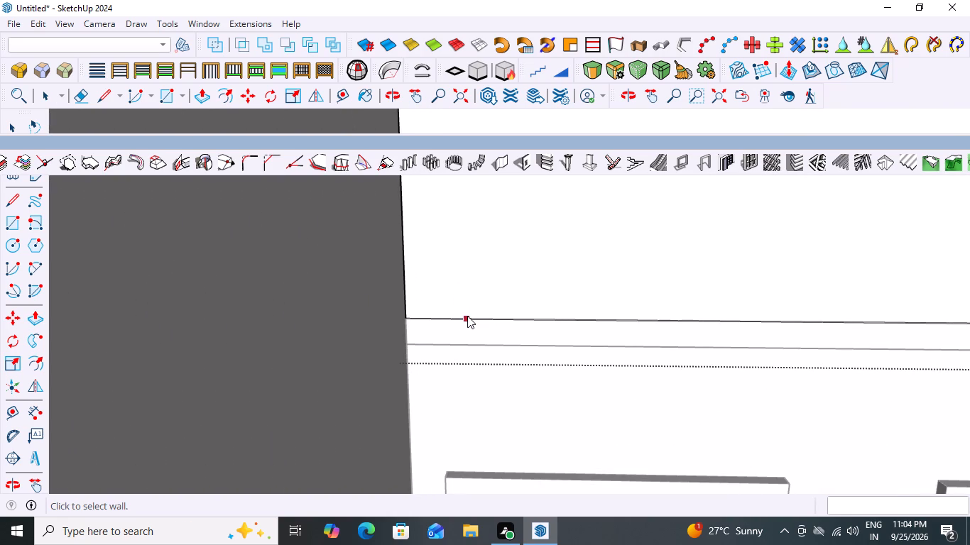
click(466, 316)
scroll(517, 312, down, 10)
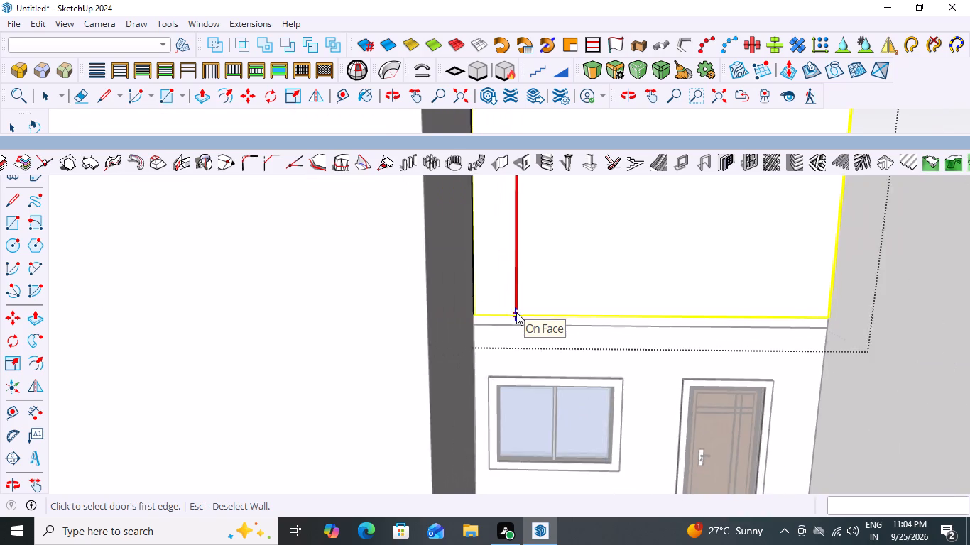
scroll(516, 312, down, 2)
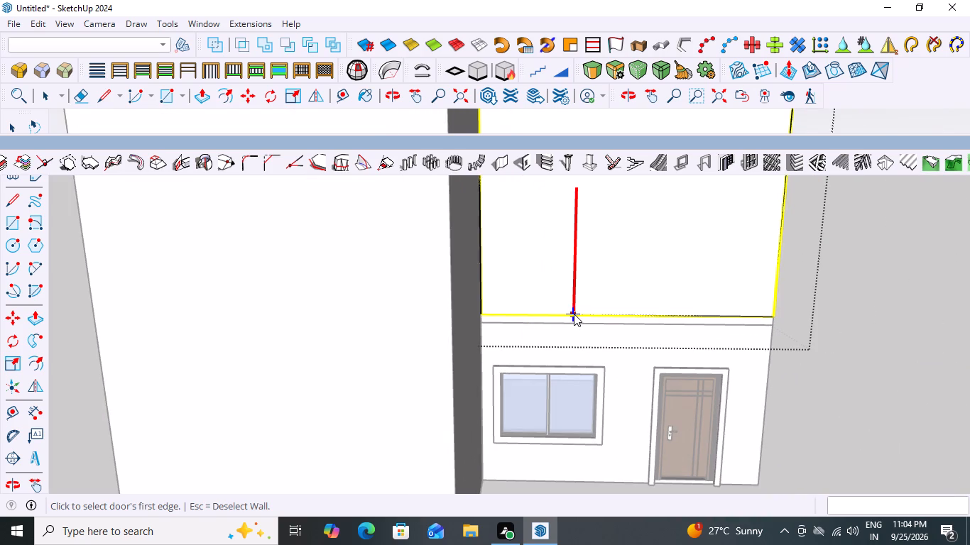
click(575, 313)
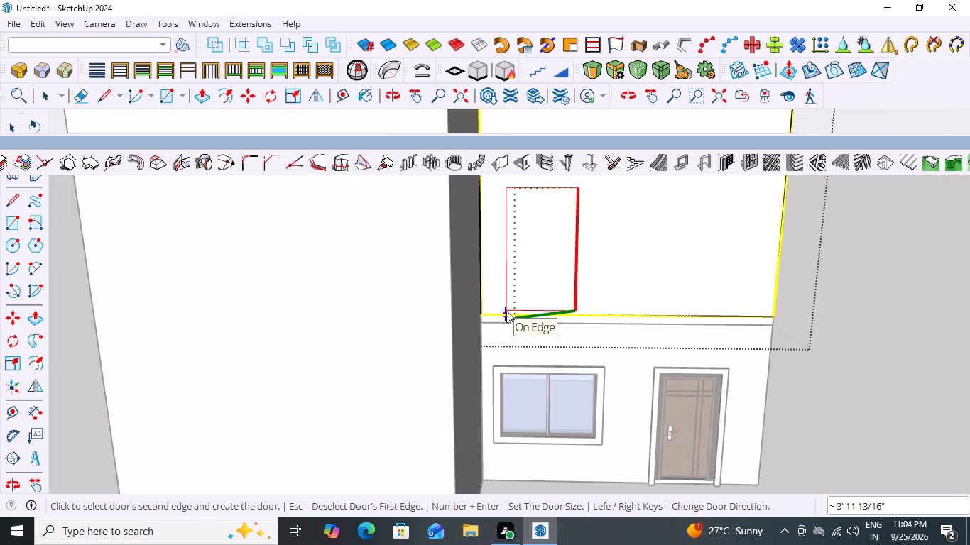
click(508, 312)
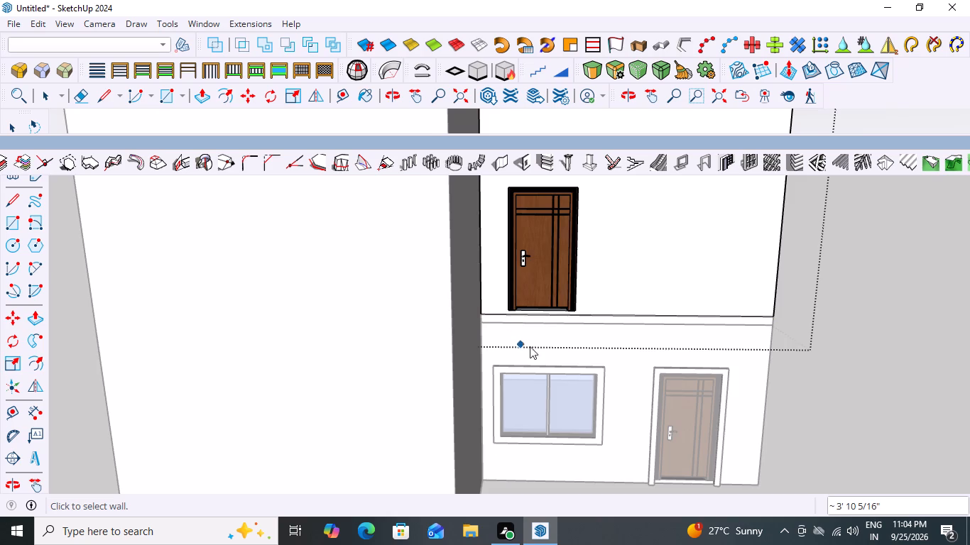
Leave the group and examine the upper-storey door's size and position against the window and the ground-floor door.
scroll(556, 312, up, 9)
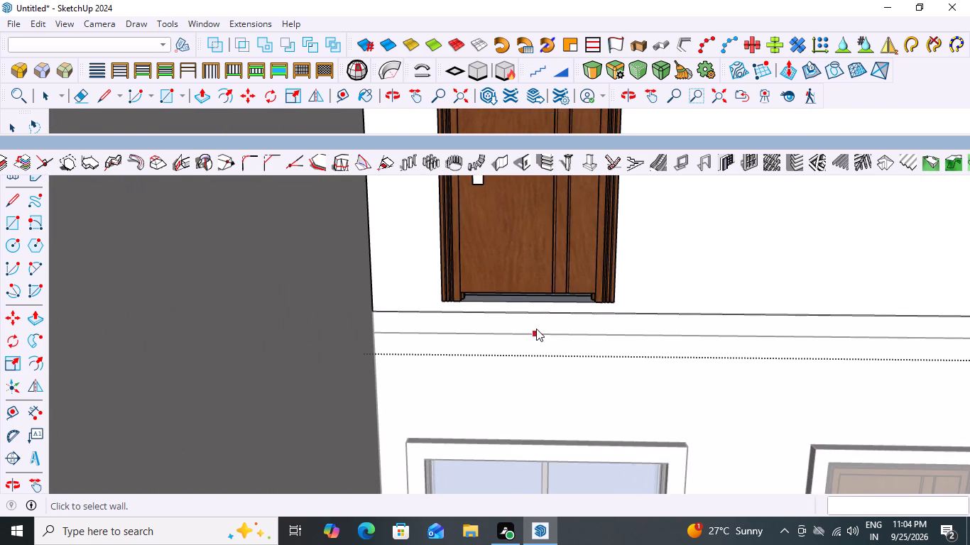
scroll(523, 329, down, 17)
key(space)
click(687, 289)
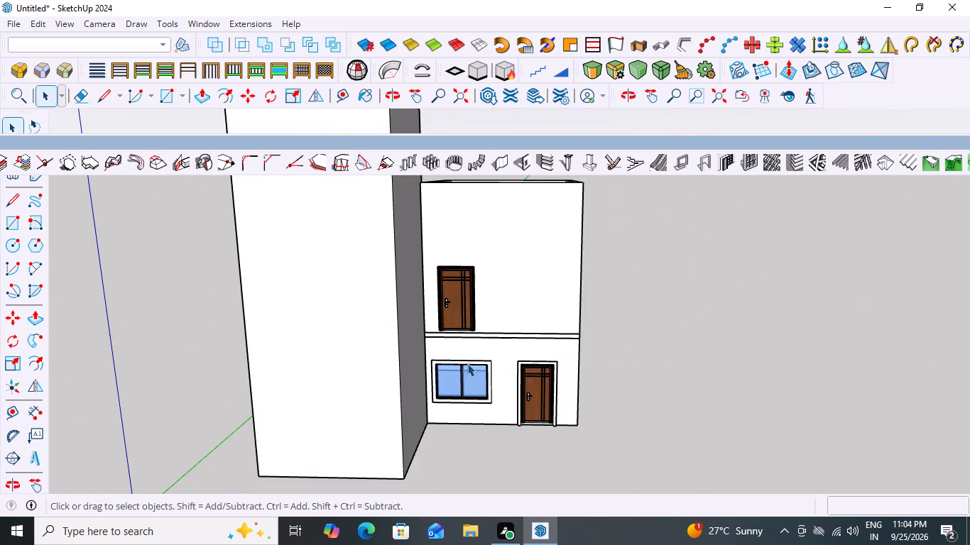
scroll(509, 302, up, 4)
scroll(481, 348, down, 3)
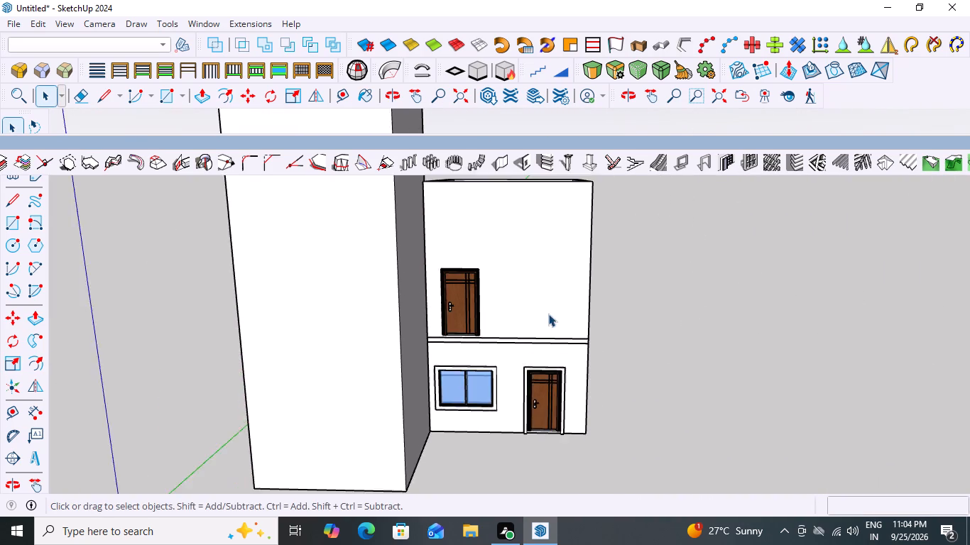
scroll(548, 314, down, 3)
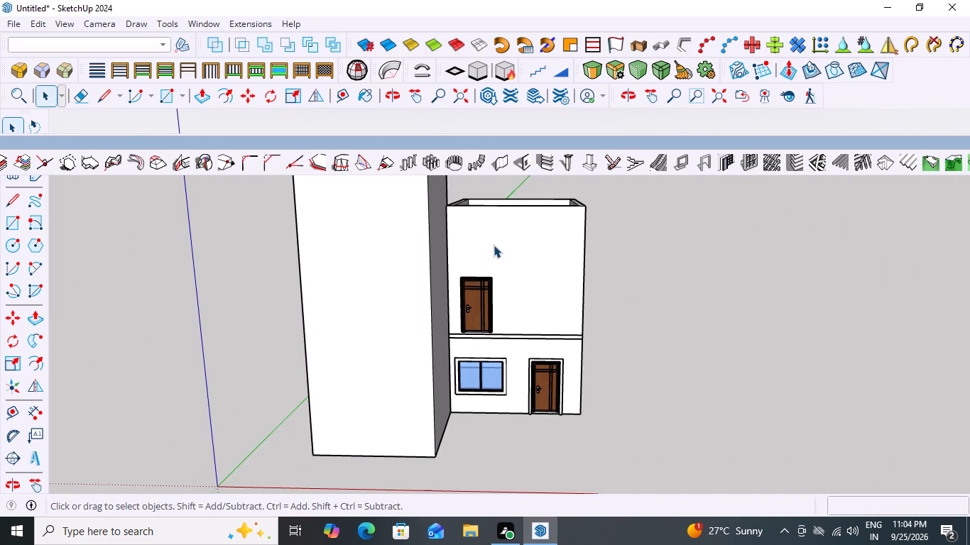
scroll(474, 290, up, 6)
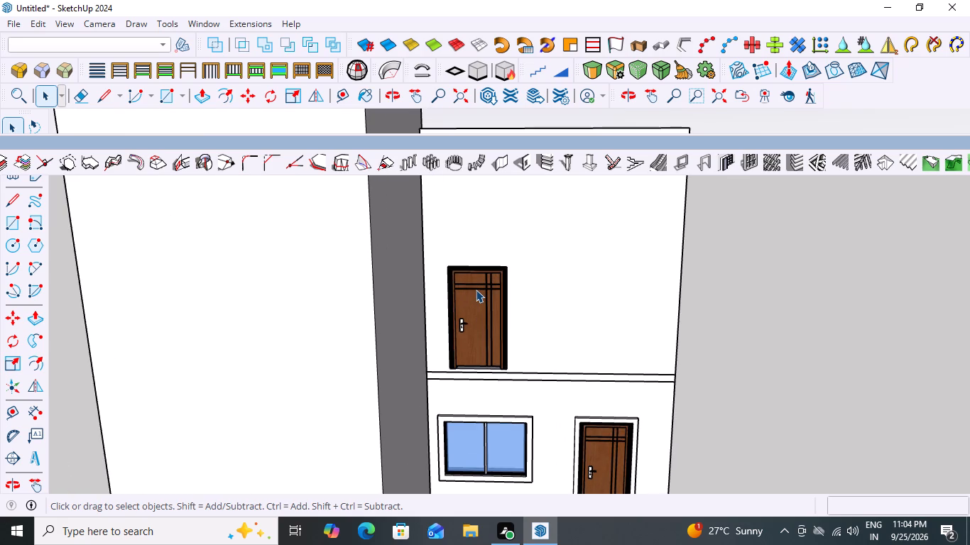
scroll(476, 290, down, 6)
middle_drag(724, 294, 741, 270)
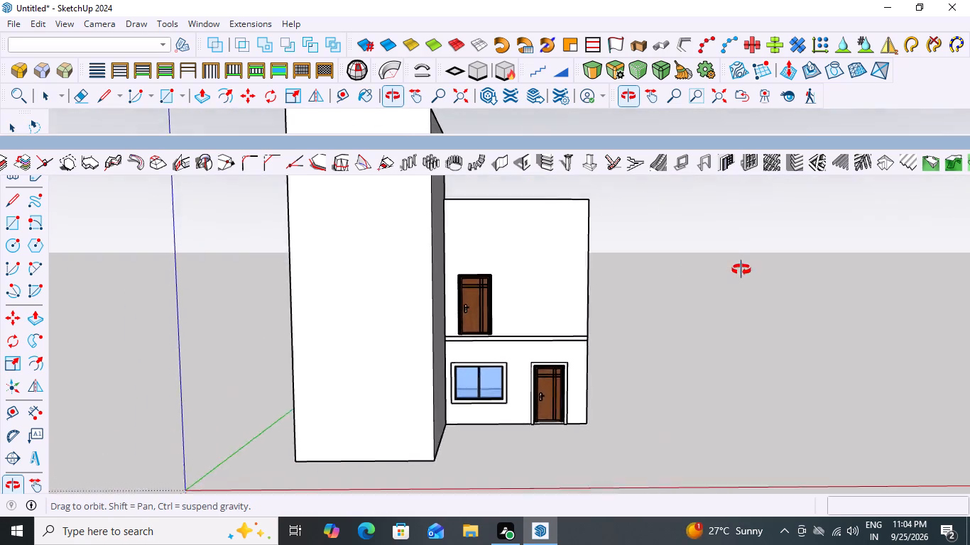
middle_drag(741, 270, 741, 273)
scroll(741, 273, down, 1)
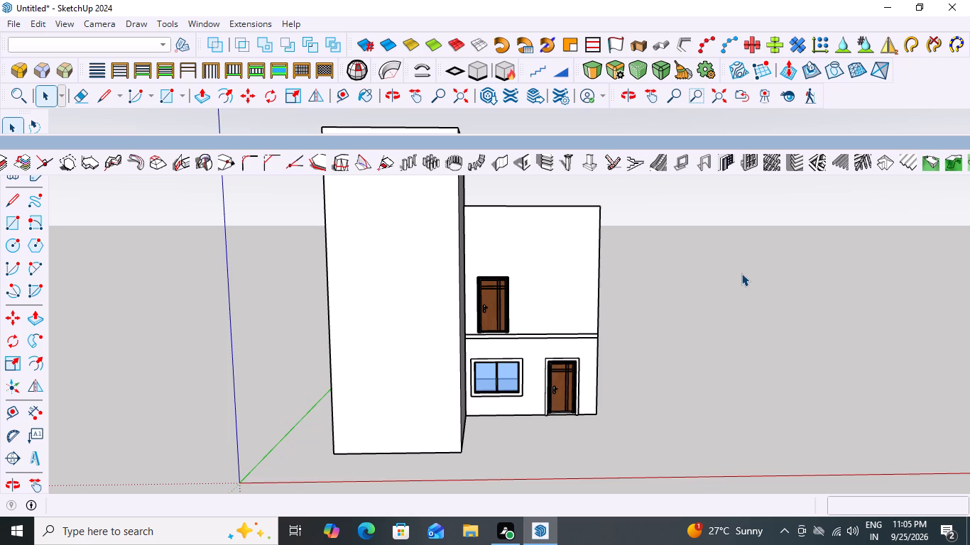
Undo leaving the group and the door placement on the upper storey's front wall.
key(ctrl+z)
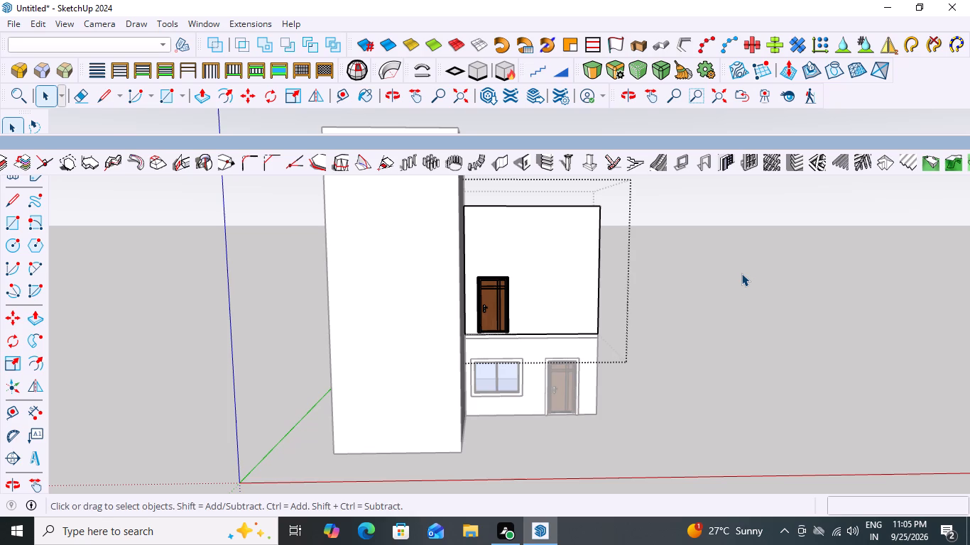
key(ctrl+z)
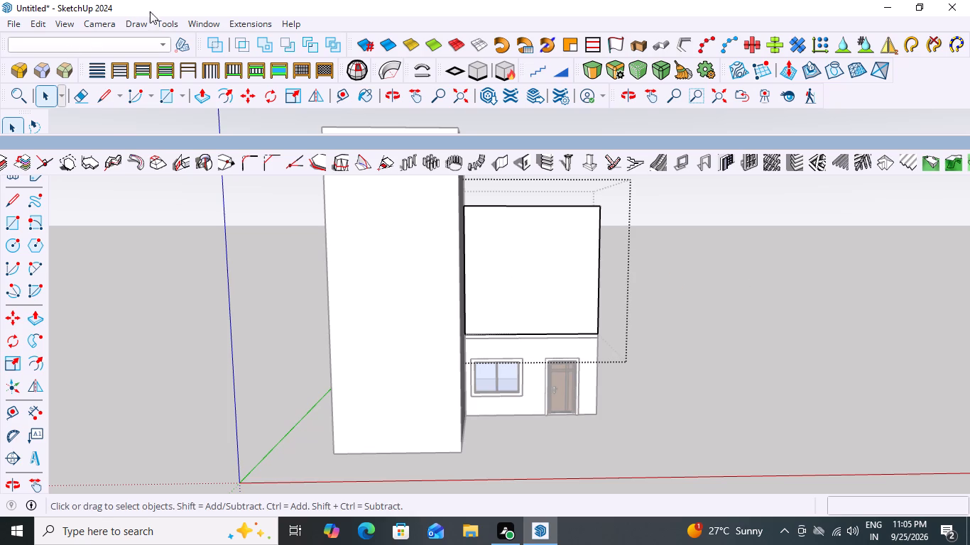
Set up a MajDoor Type A door with 82" height, 3" floor gap and 0° angle, and start drawing it.
click(246, 24)
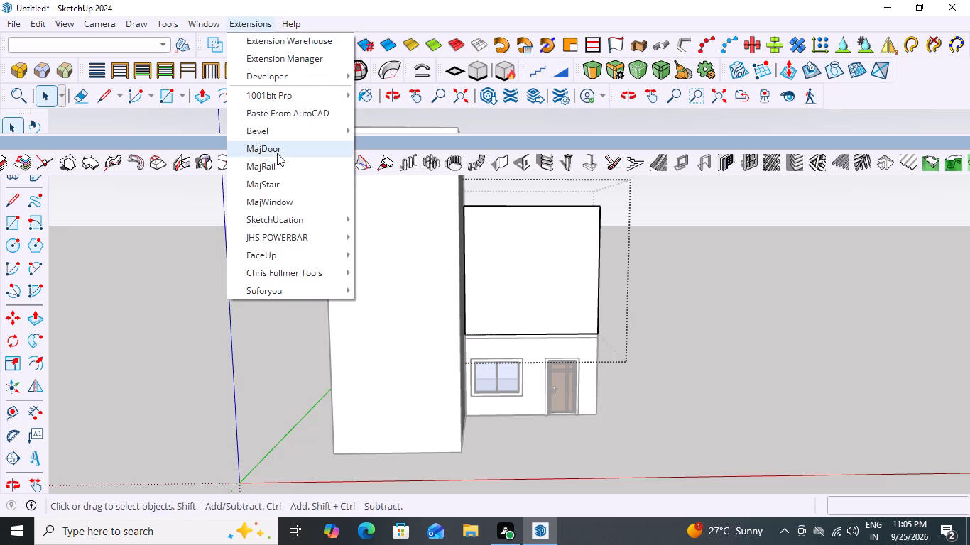
click(285, 149)
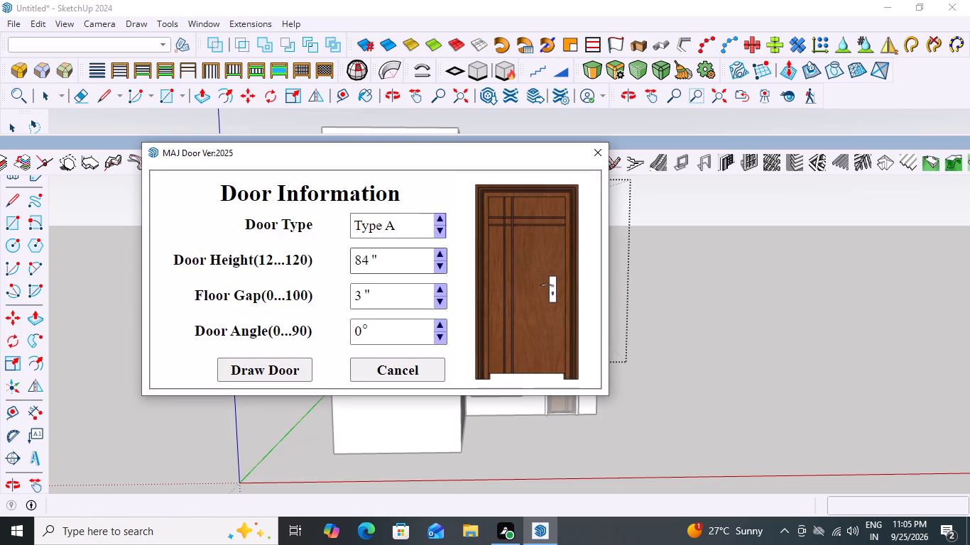
click(366, 259)
key(BackSpace)
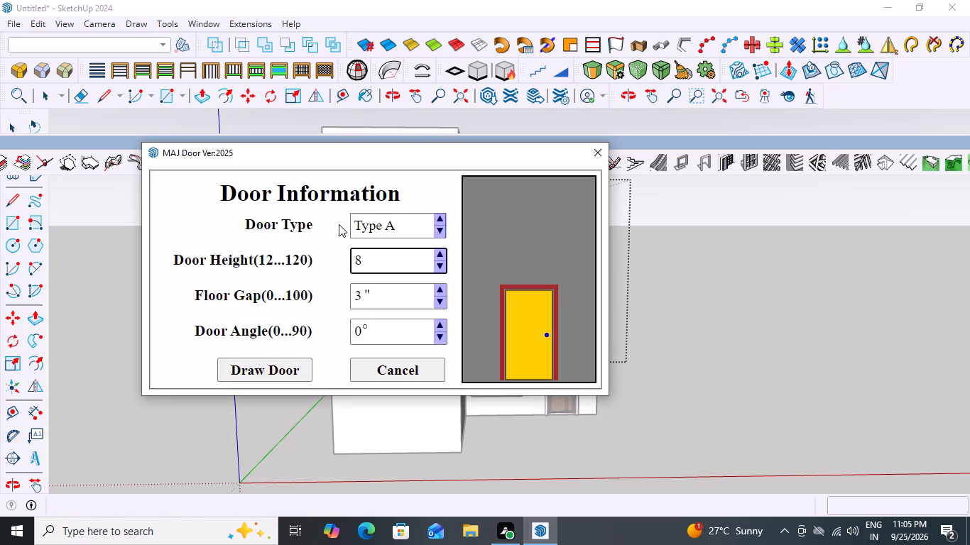
key(3)
key(BackSpace)
key(2)
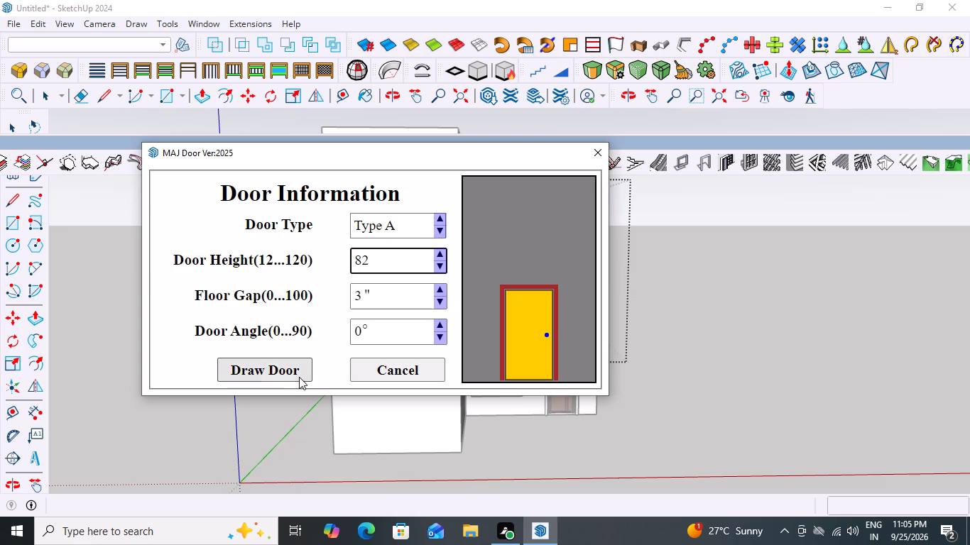
click(290, 368)
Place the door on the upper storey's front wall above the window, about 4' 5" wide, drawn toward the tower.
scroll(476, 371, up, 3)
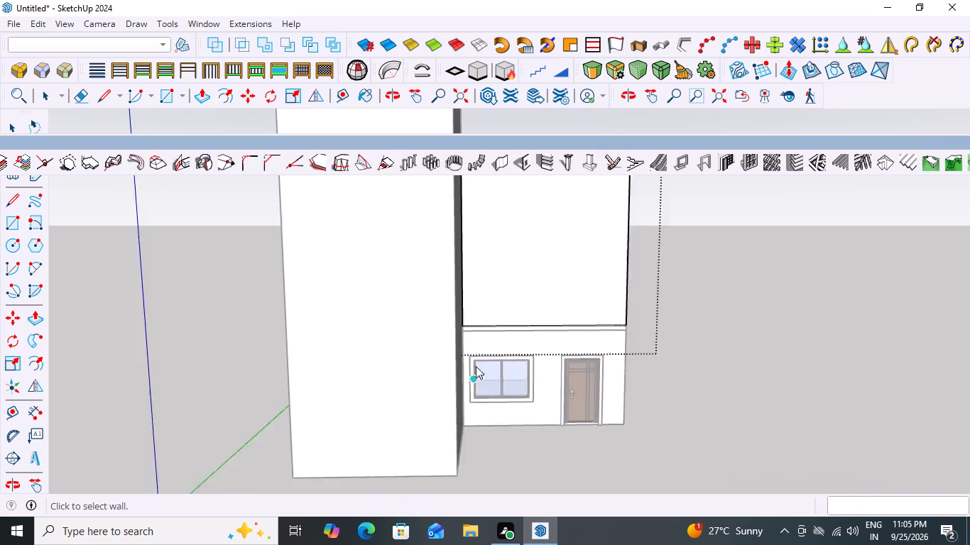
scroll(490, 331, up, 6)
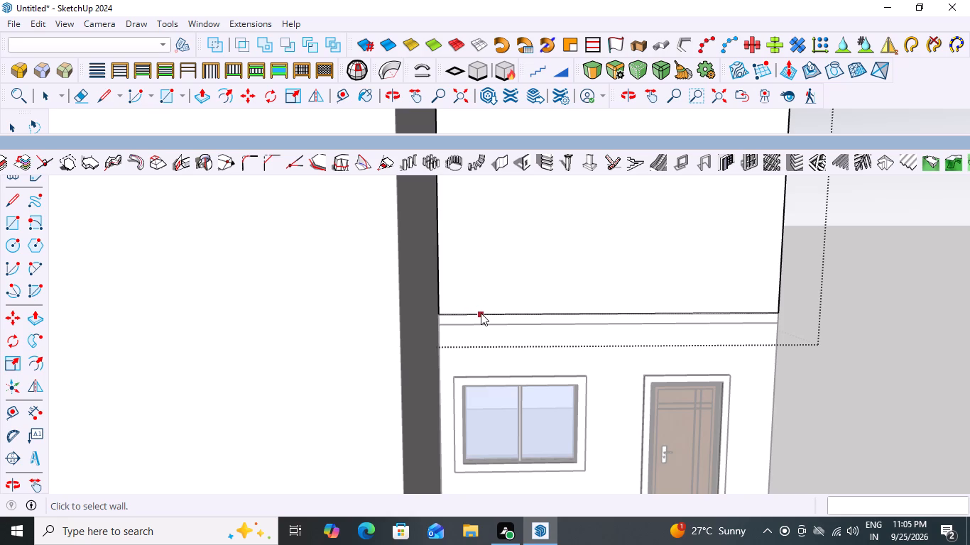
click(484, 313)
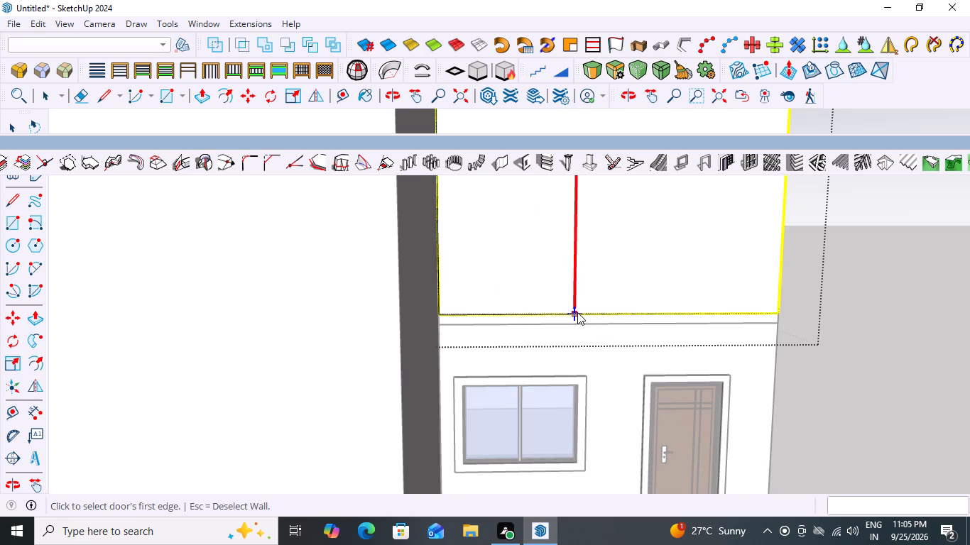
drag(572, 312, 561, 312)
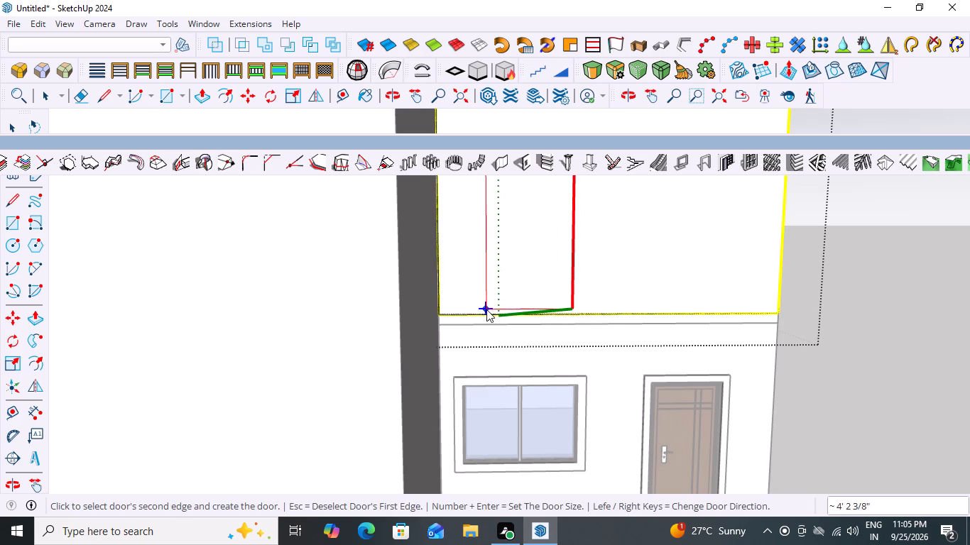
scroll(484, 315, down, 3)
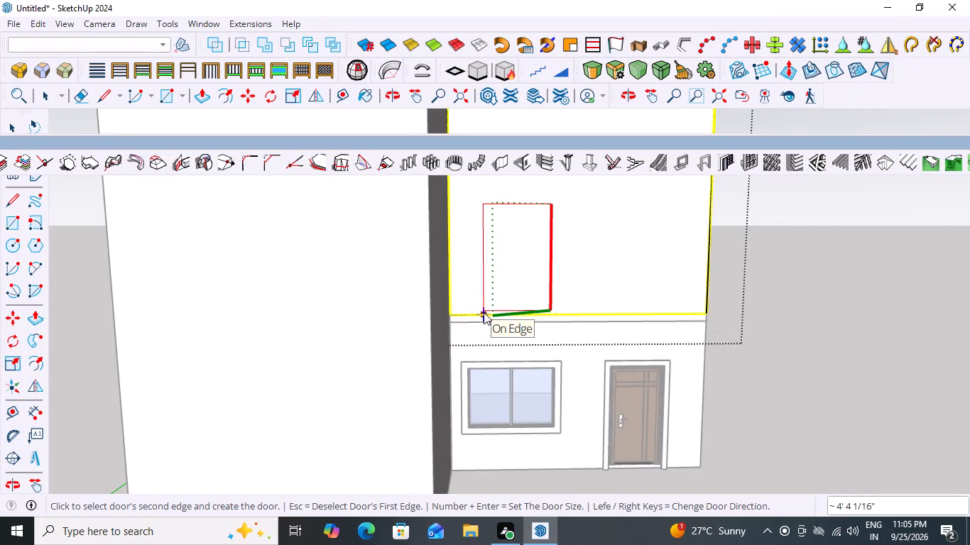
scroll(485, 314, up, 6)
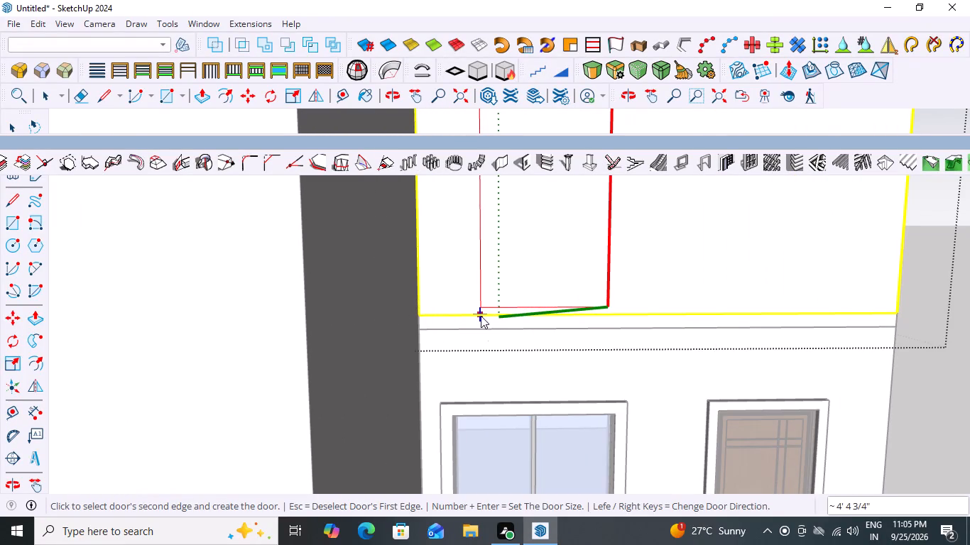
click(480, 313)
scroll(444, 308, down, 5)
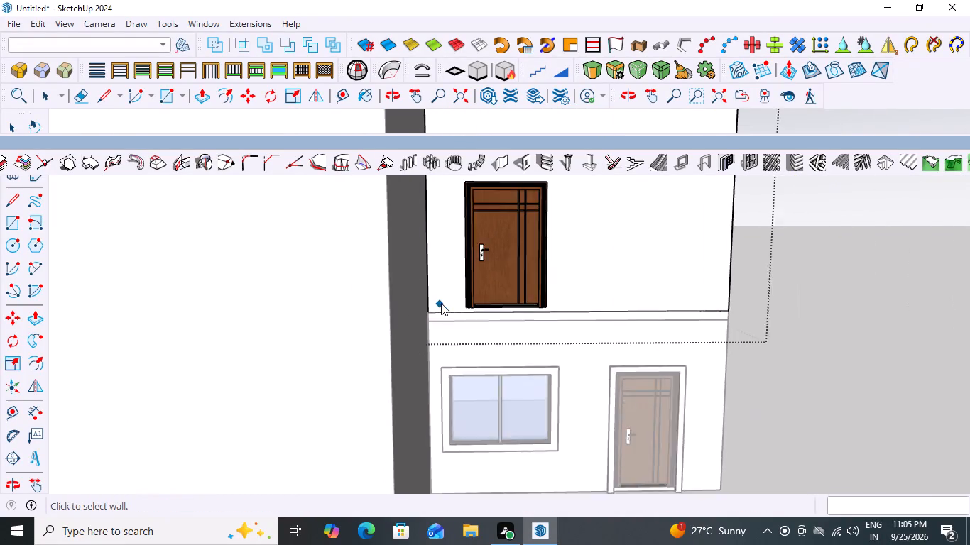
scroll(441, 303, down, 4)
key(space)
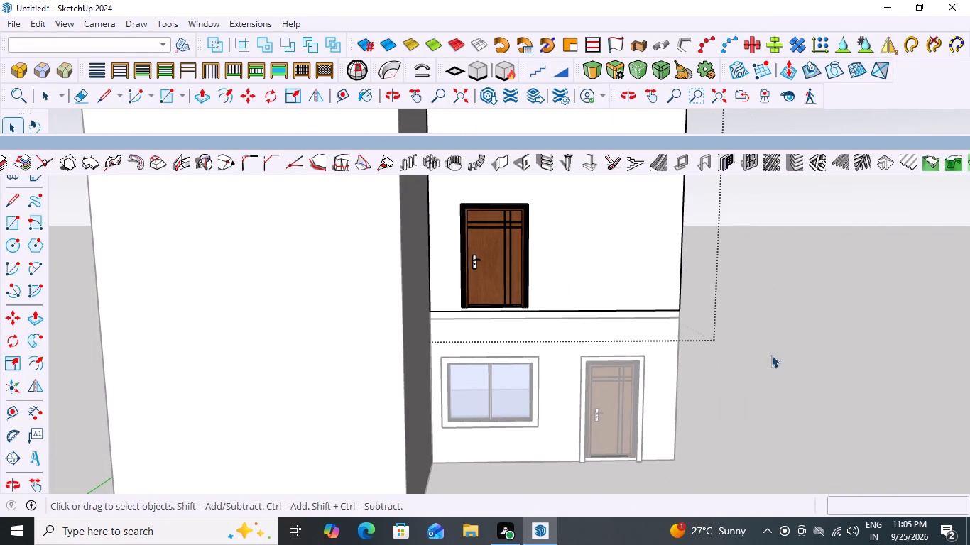
Leave the group and examine the upper-storey door's proportions against the window and the ground-floor door.
click(779, 336)
scroll(524, 326, down, 5)
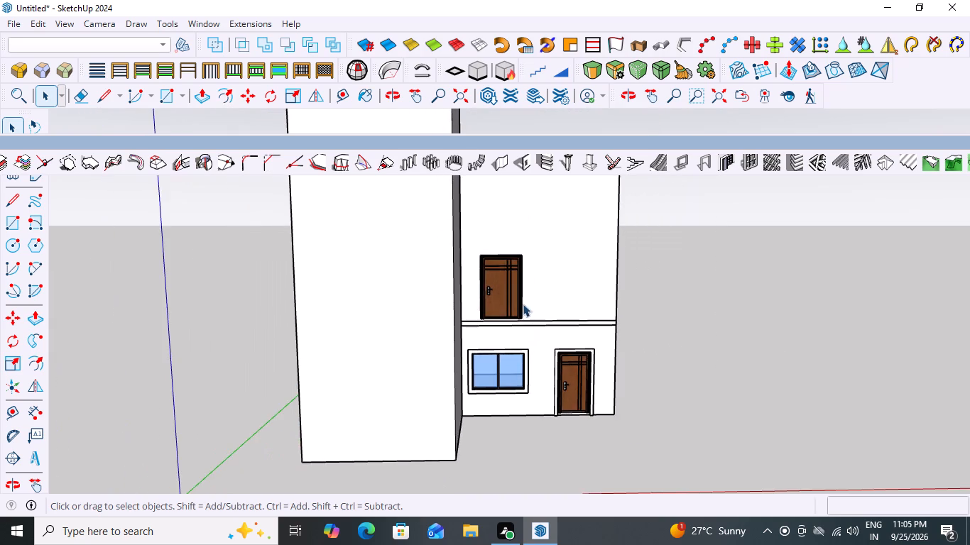
middle_drag(522, 293, 532, 324)
scroll(526, 282, up, 1)
scroll(515, 347, up, 1)
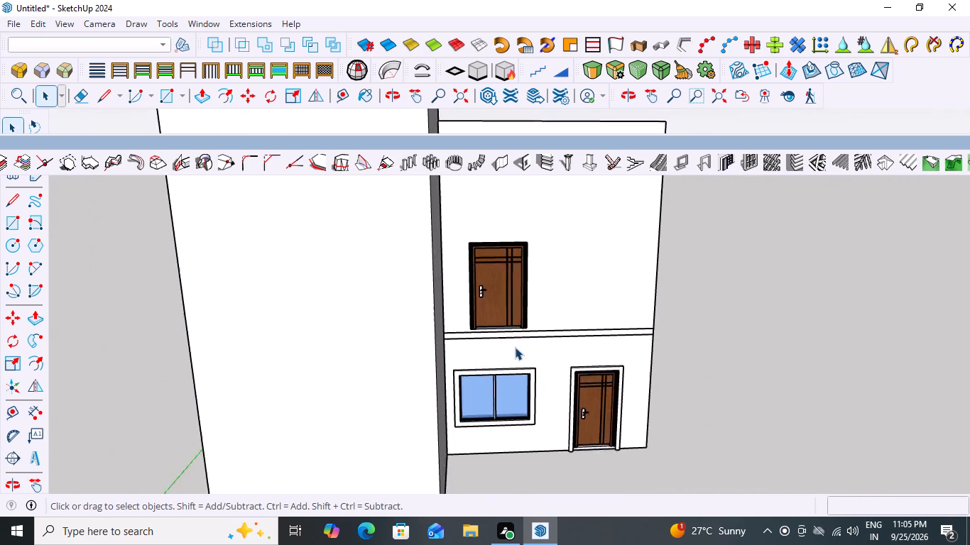
scroll(515, 347, up, 2)
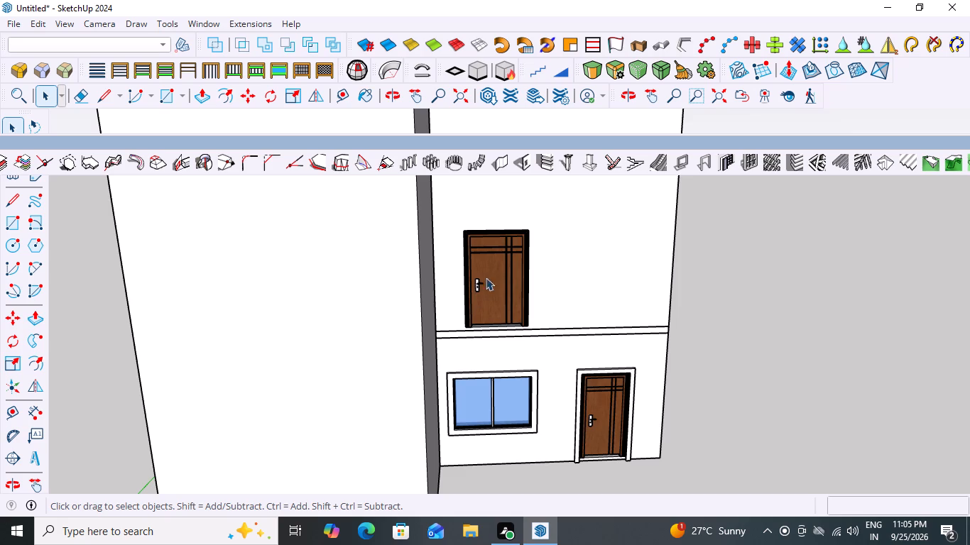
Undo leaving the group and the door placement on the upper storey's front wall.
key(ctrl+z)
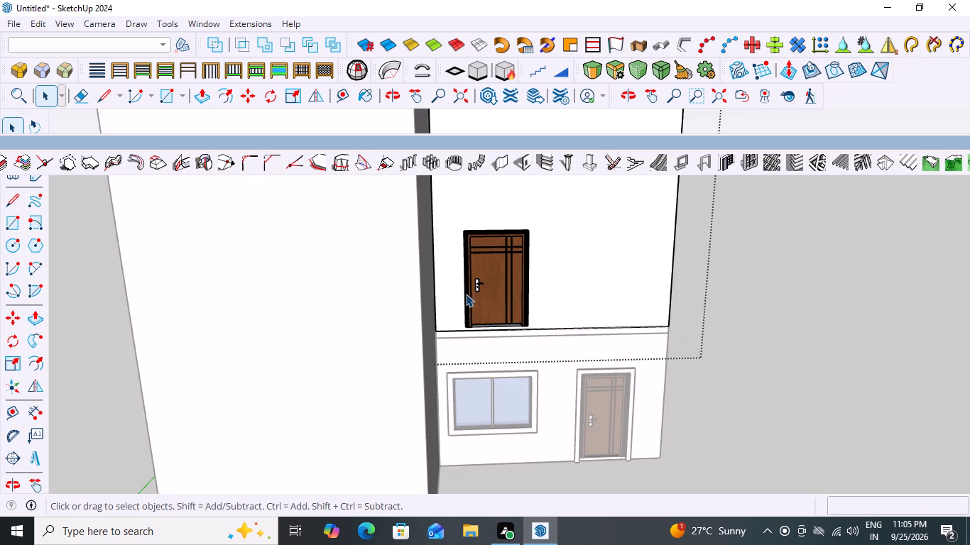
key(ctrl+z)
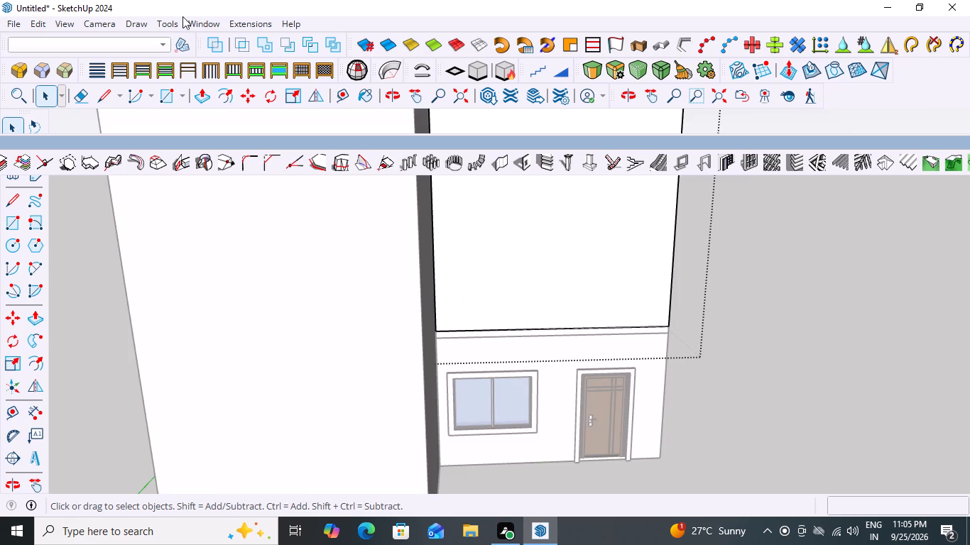
Place an 82" high MajDoor Type A door, about 3' 9" wide, on the upper storey's front wall above the window, and leave the group.
click(239, 23)
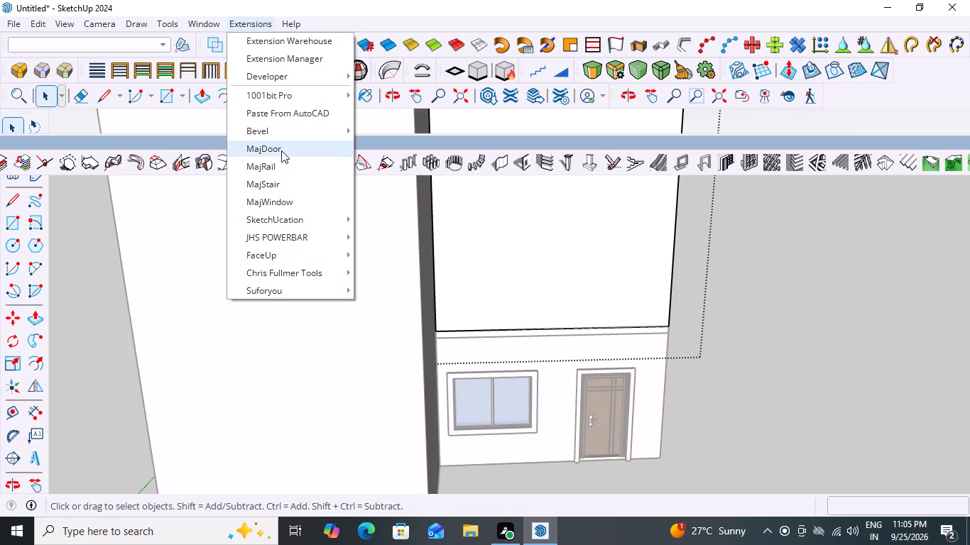
click(281, 149)
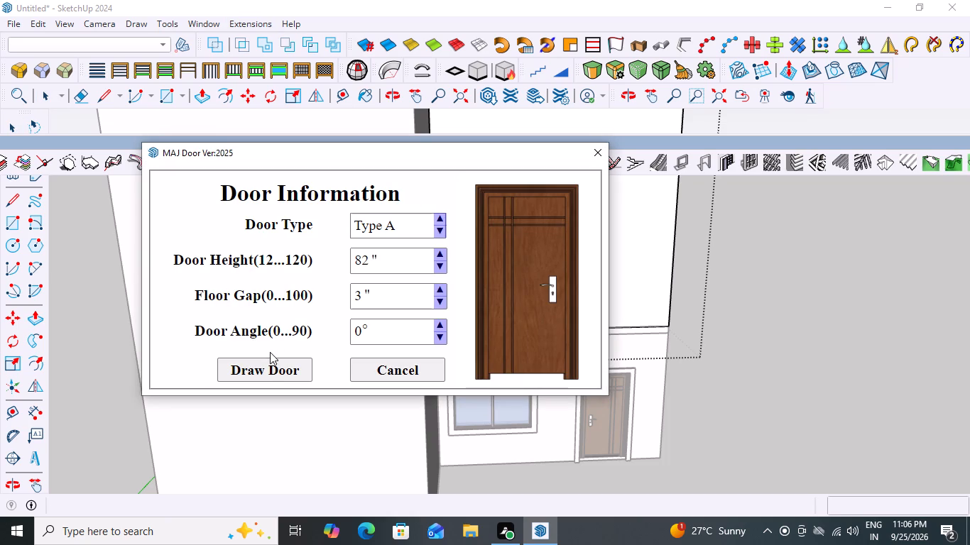
click(263, 370)
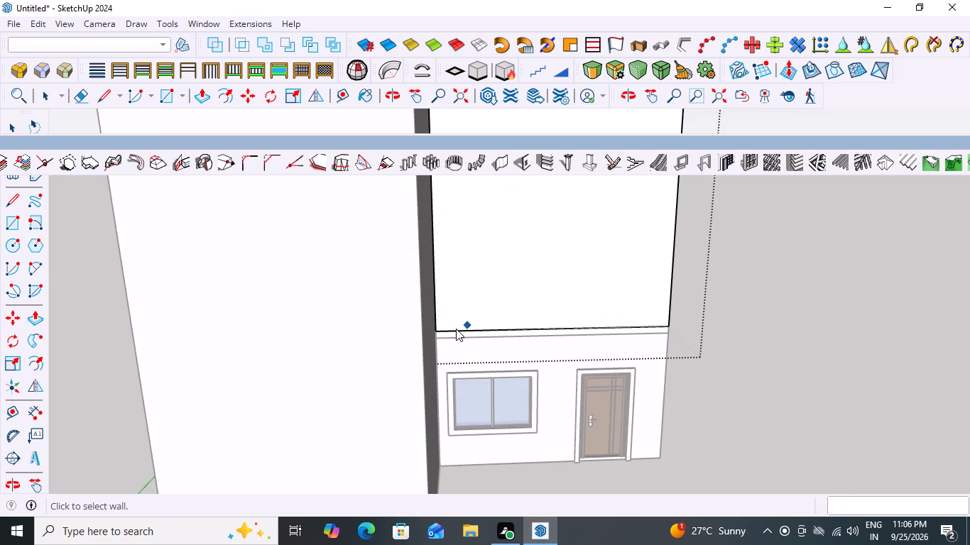
double_click(463, 327)
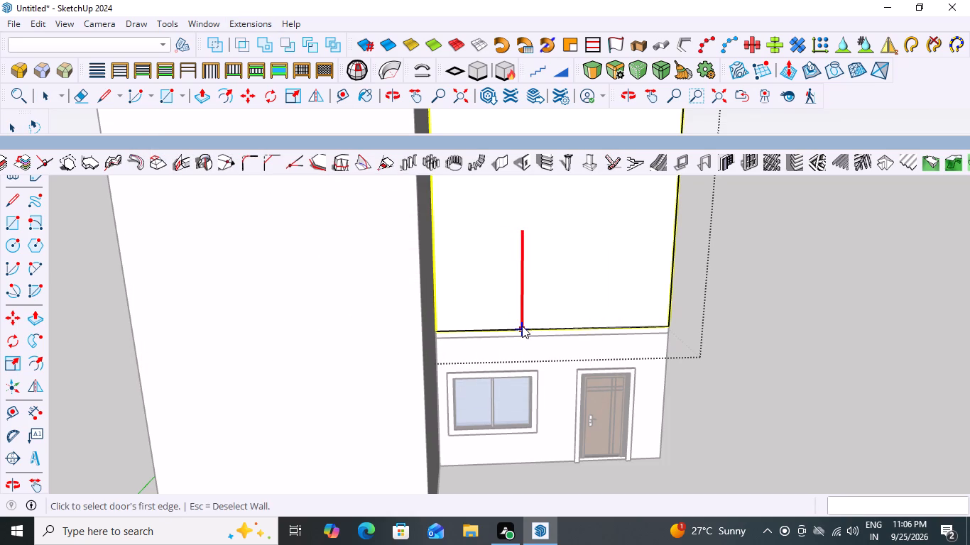
click(528, 326)
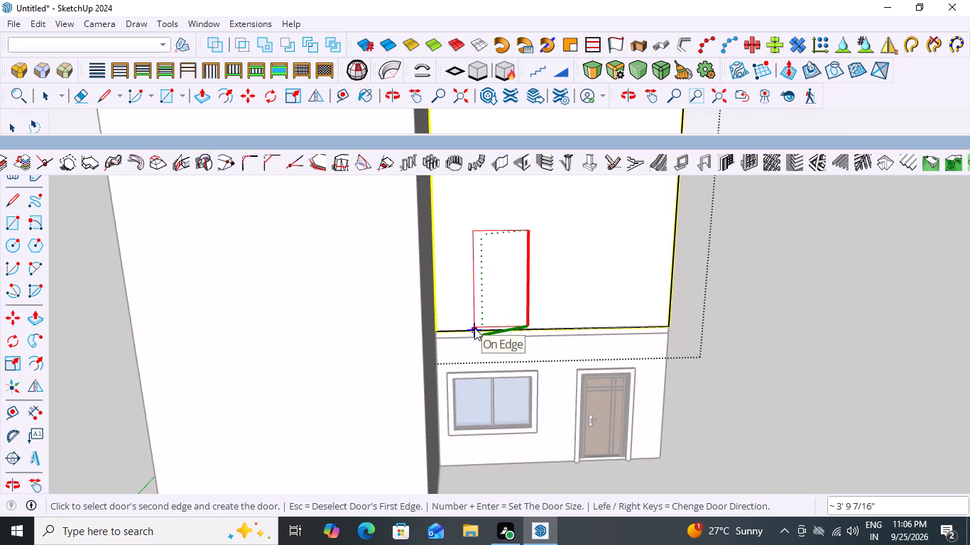
click(474, 328)
scroll(315, 268, down, 7)
key(space)
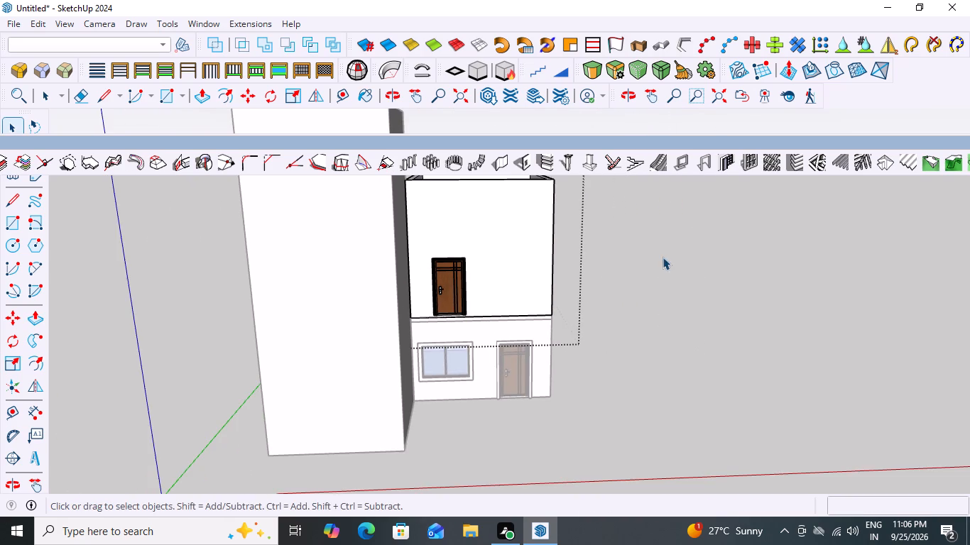
click(650, 262)
Place a MajWindow Type B window, 48" high with 36" floor gap and about 5' 2" wide, beside the upper-storey door on the front wall.
scroll(437, 310, up, 2)
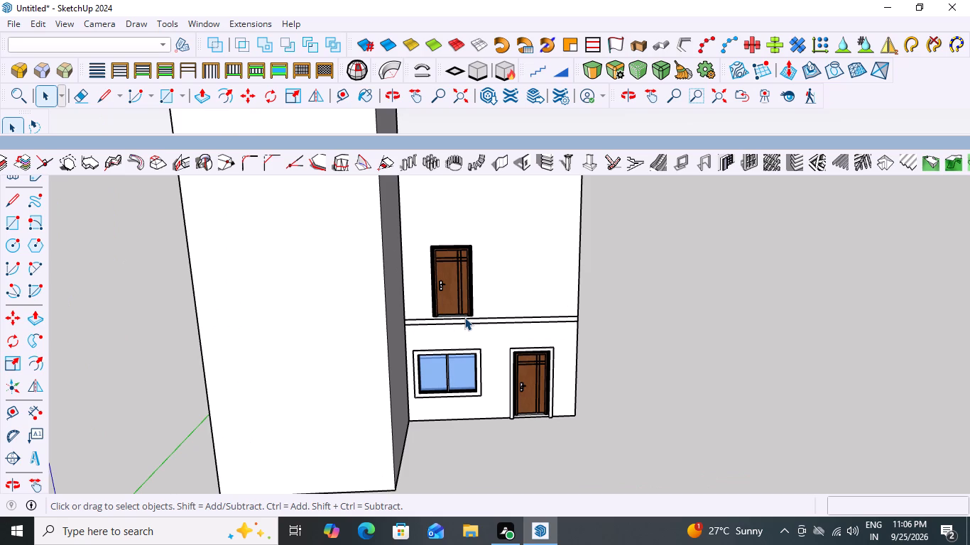
scroll(452, 287, up, 4)
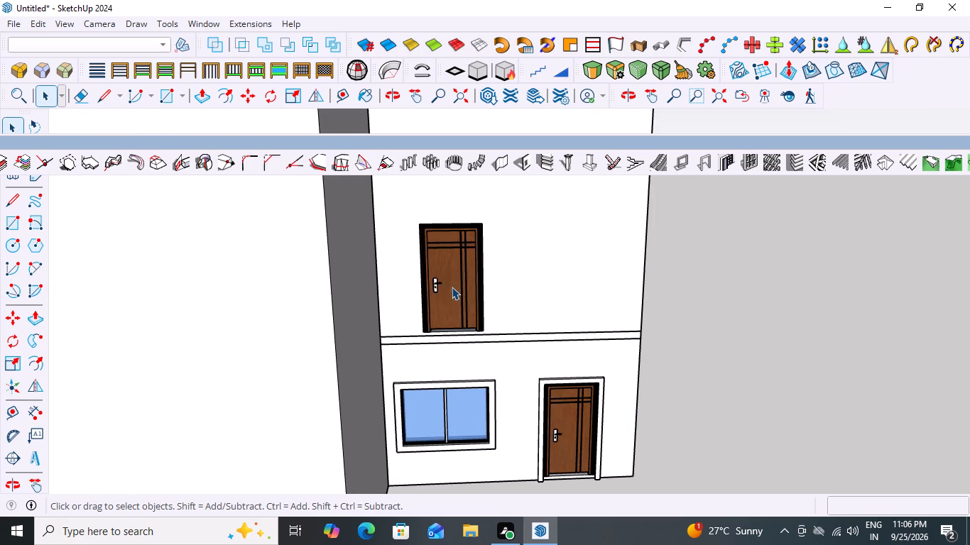
click(251, 23)
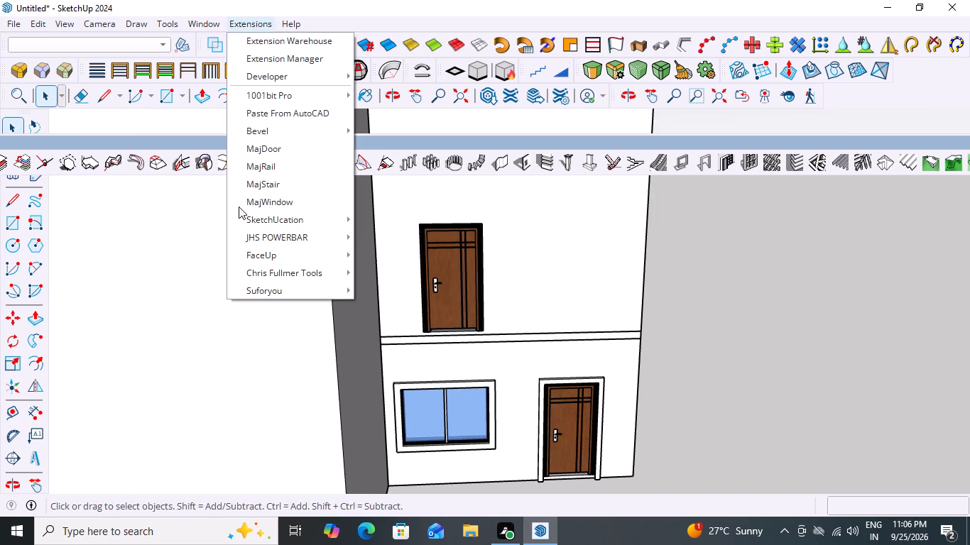
click(278, 203)
scroll(231, 255, down, 2)
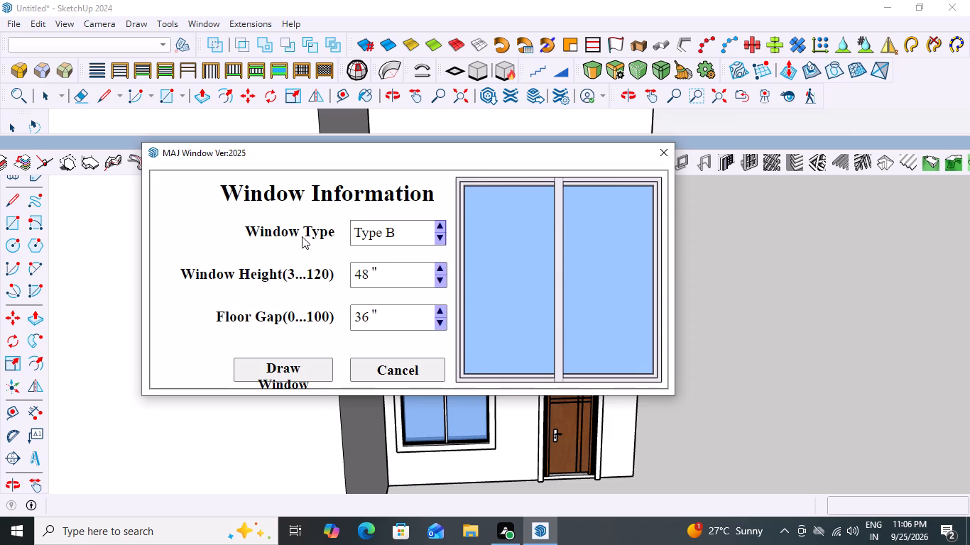
scroll(335, 226, down, 3)
click(279, 376)
scroll(547, 335, up, 2)
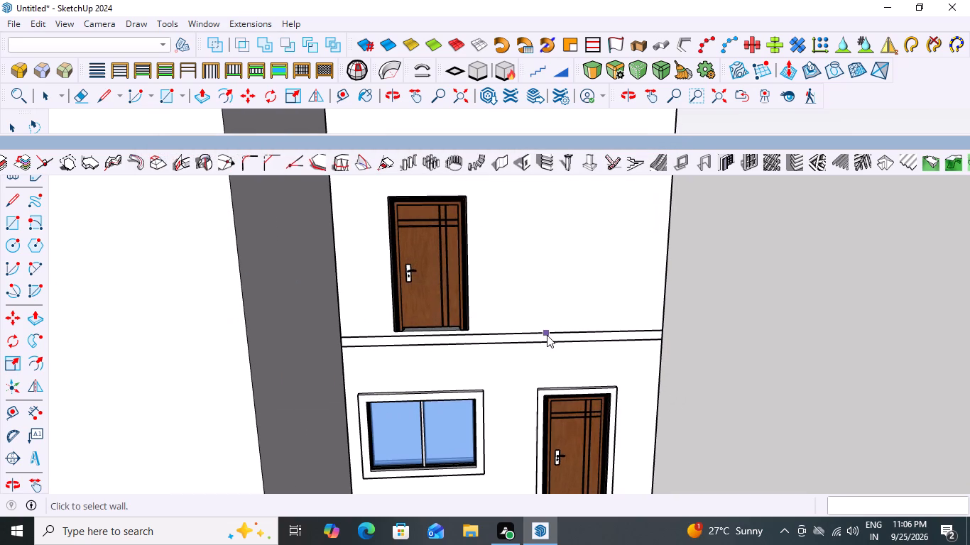
scroll(524, 330, down, 5)
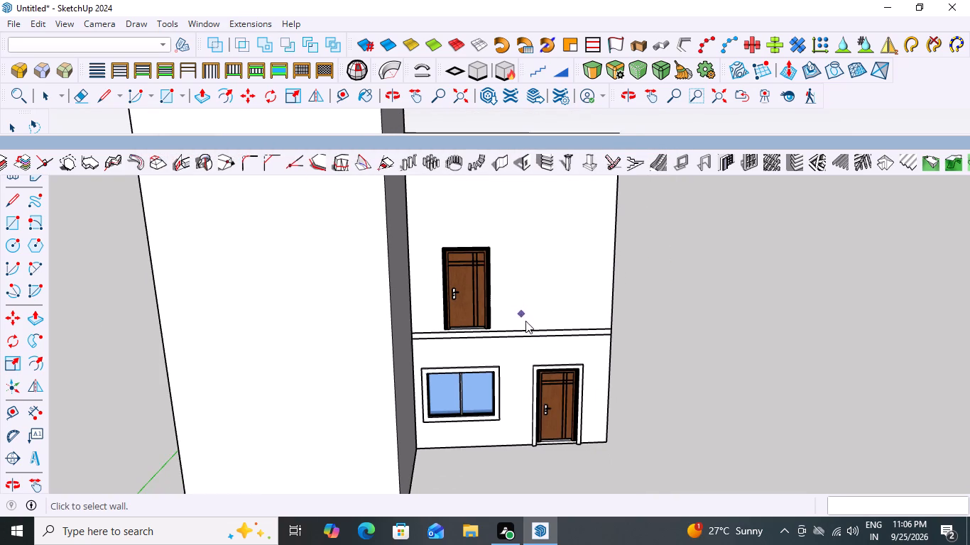
scroll(531, 331, up, 3)
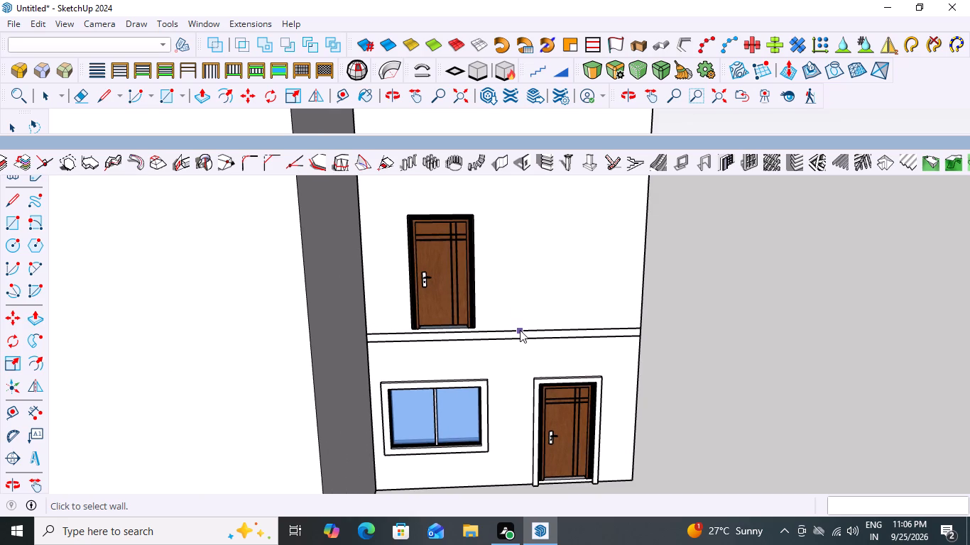
click(519, 329)
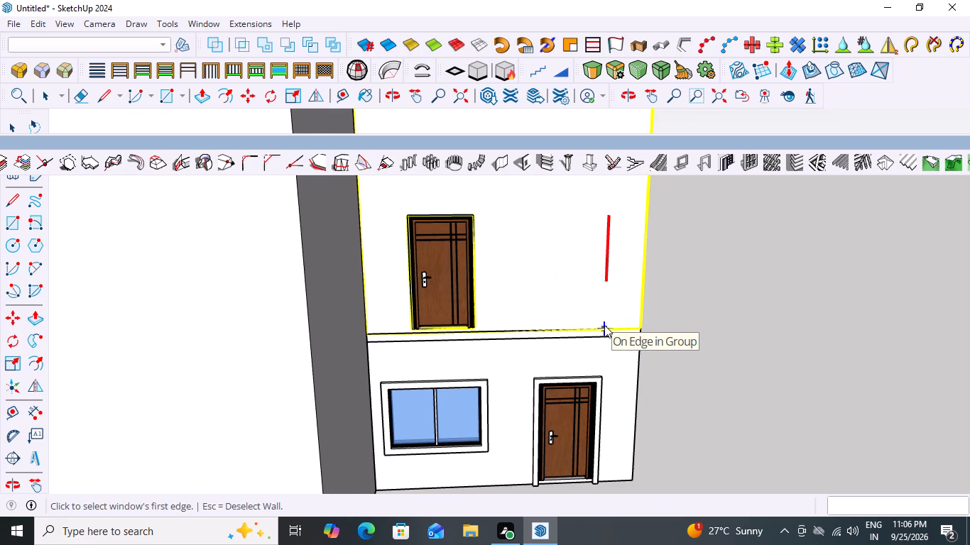
click(604, 325)
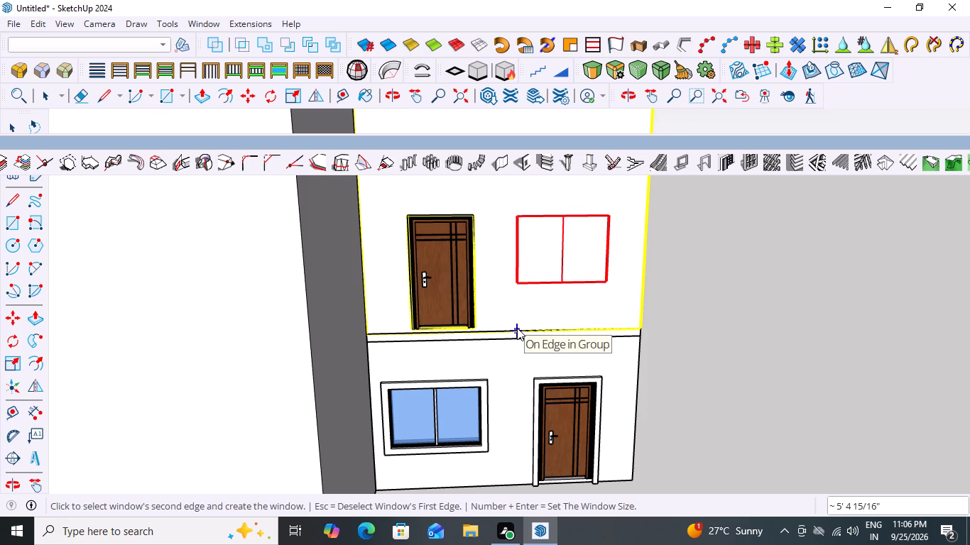
click(521, 329)
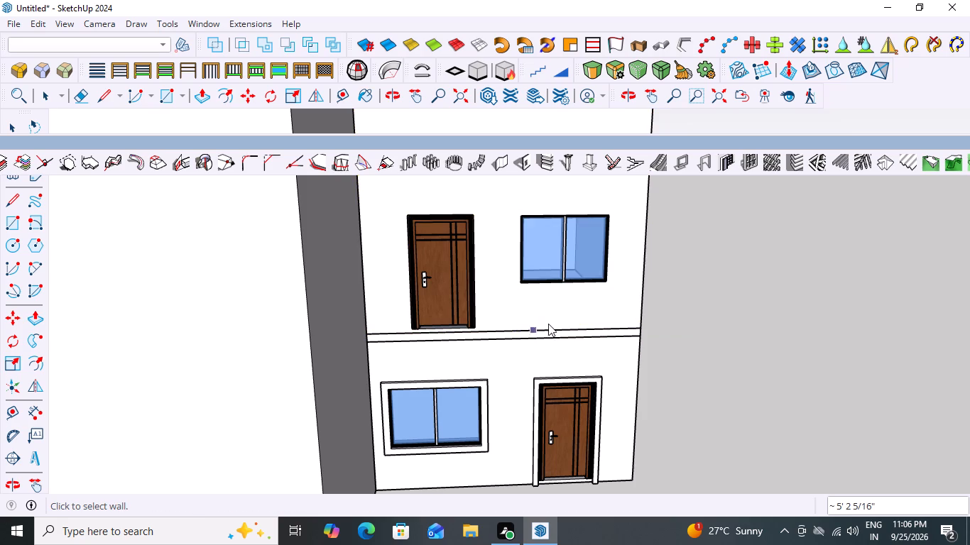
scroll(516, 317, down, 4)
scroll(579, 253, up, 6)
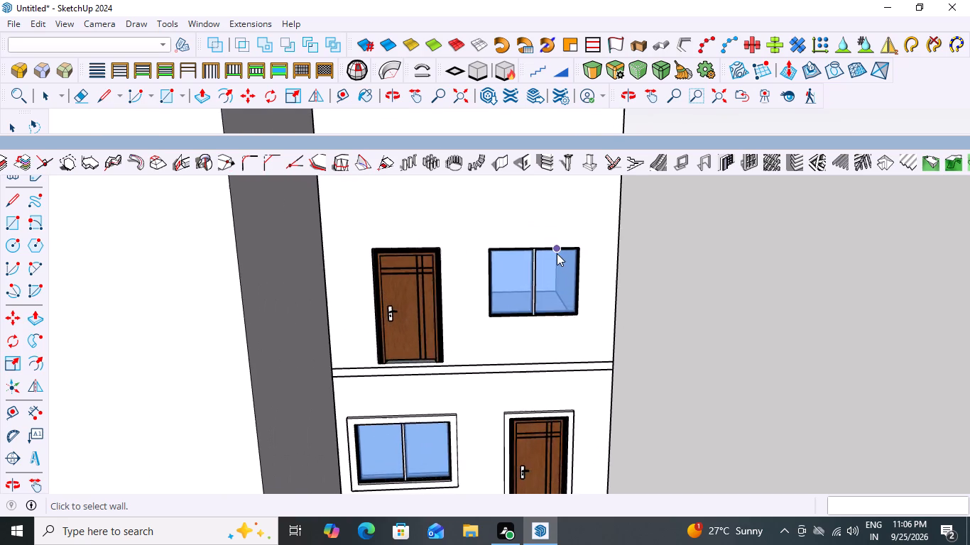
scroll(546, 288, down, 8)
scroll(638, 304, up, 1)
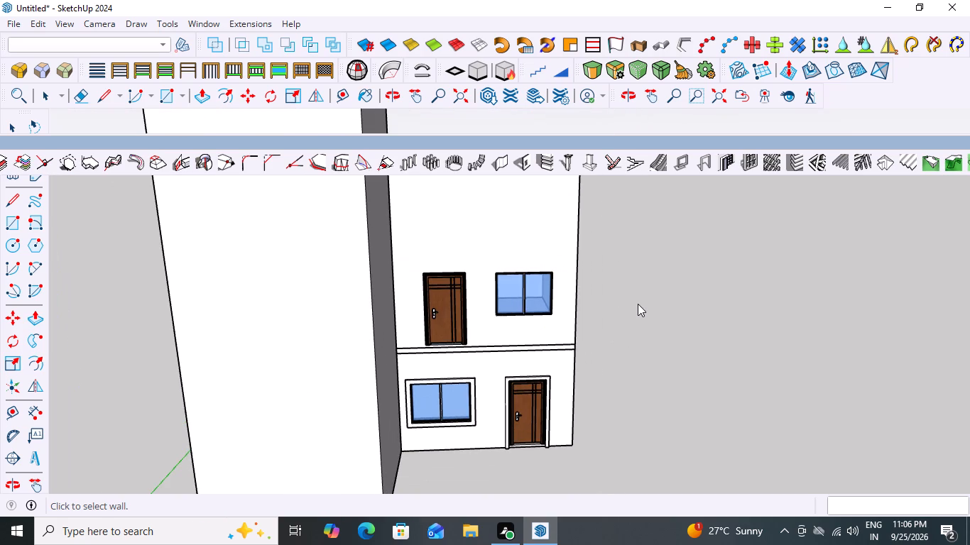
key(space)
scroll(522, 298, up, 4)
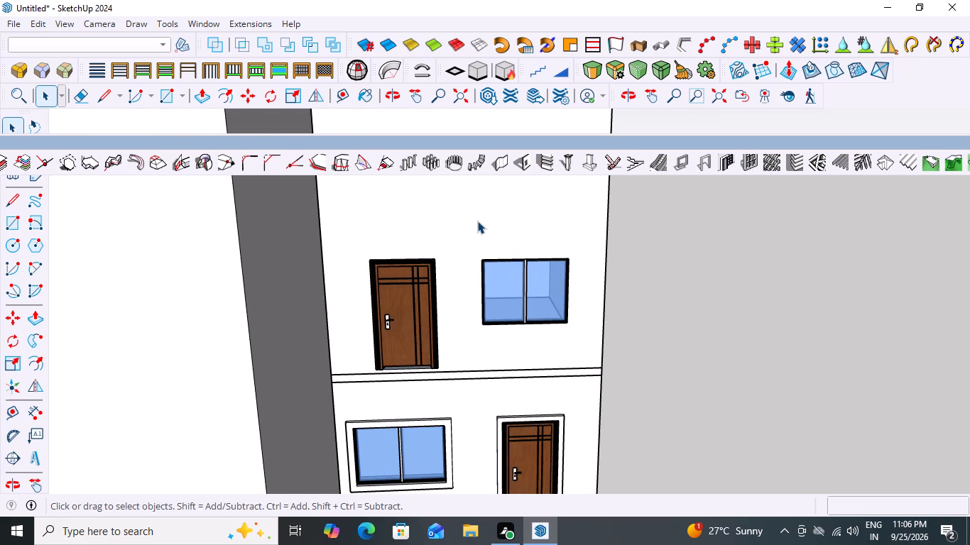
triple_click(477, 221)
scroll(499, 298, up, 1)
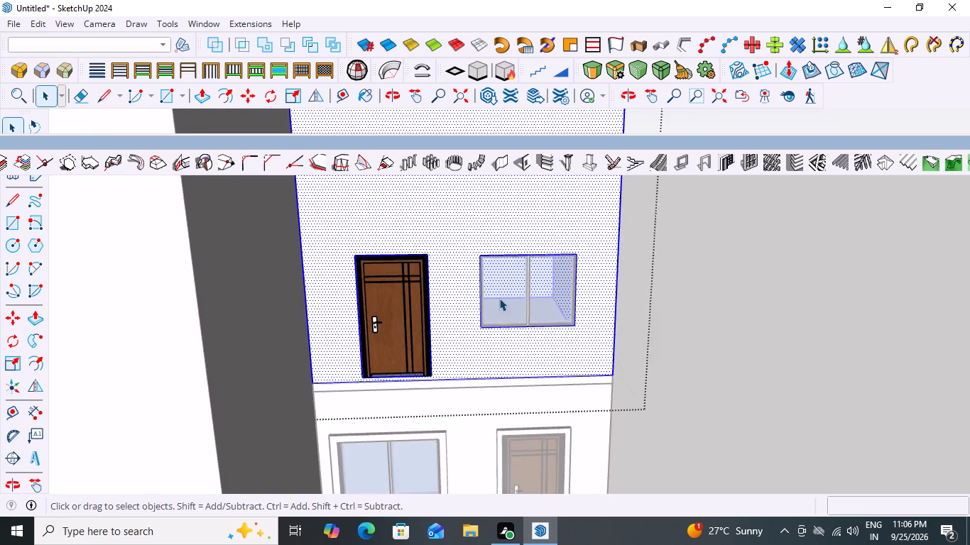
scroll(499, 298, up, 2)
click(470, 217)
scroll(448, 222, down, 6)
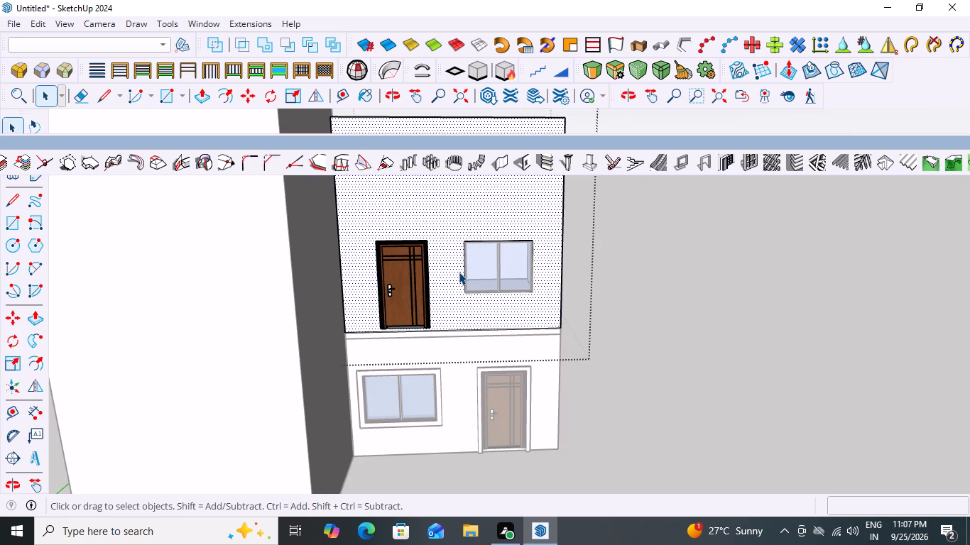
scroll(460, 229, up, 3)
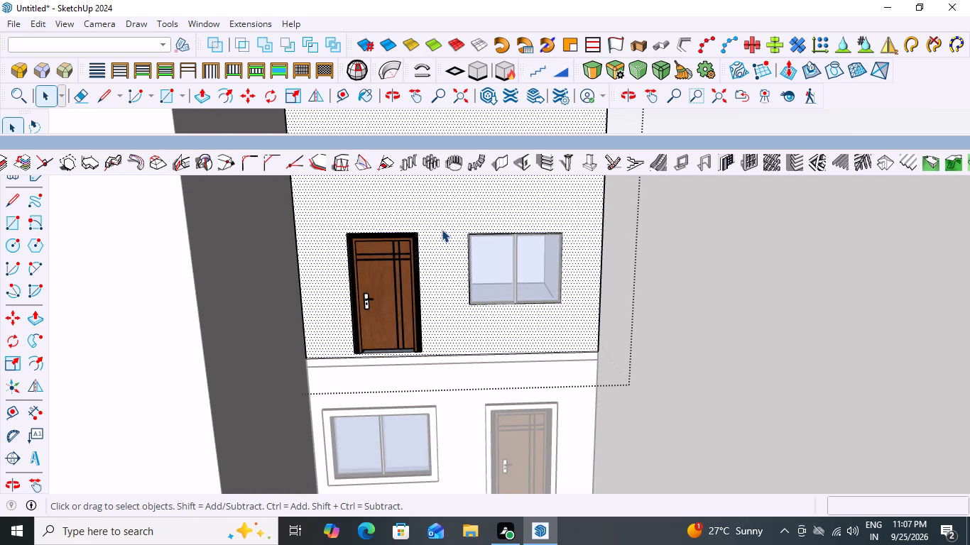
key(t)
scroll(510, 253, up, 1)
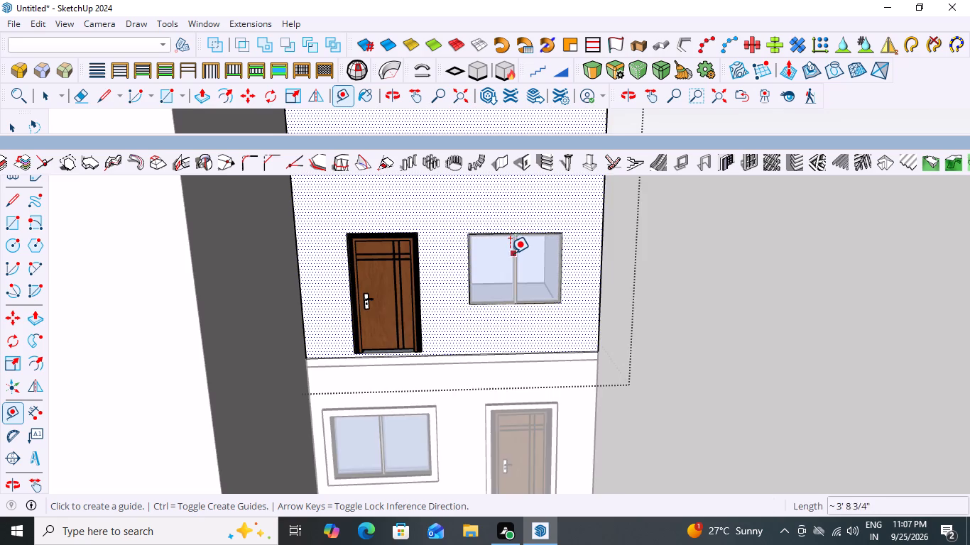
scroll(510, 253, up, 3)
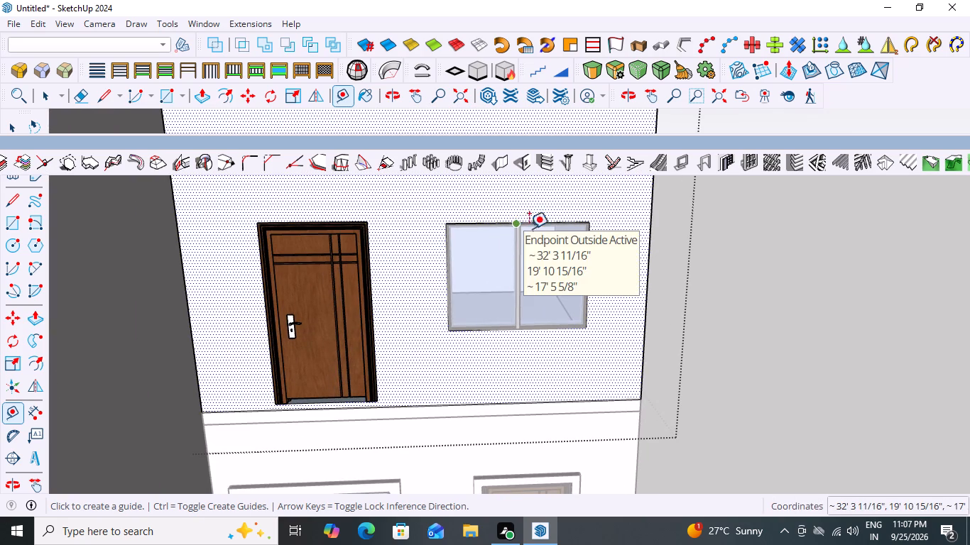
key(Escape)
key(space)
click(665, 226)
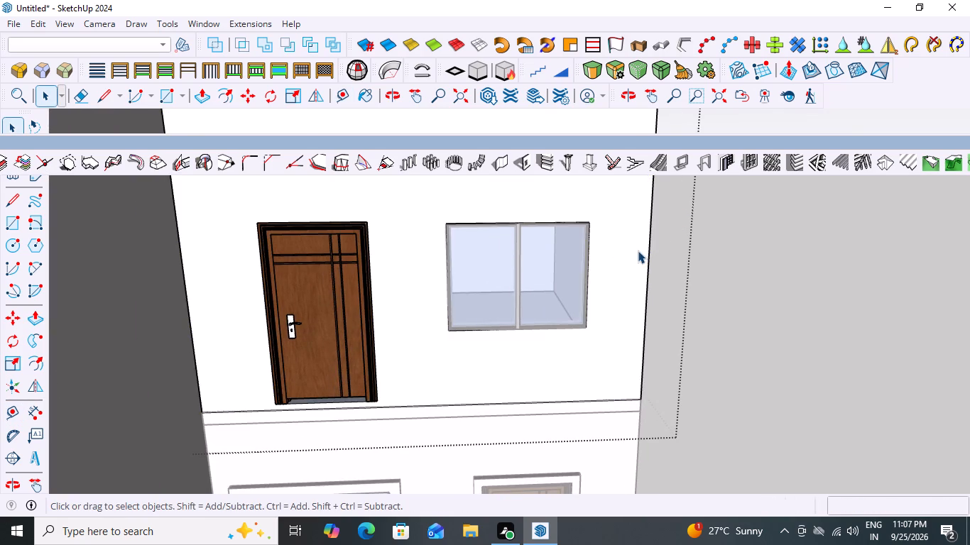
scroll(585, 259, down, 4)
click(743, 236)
Place a horizontal guide 4" above the top edge of the upper-storey window frame.
scroll(558, 234, up, 4)
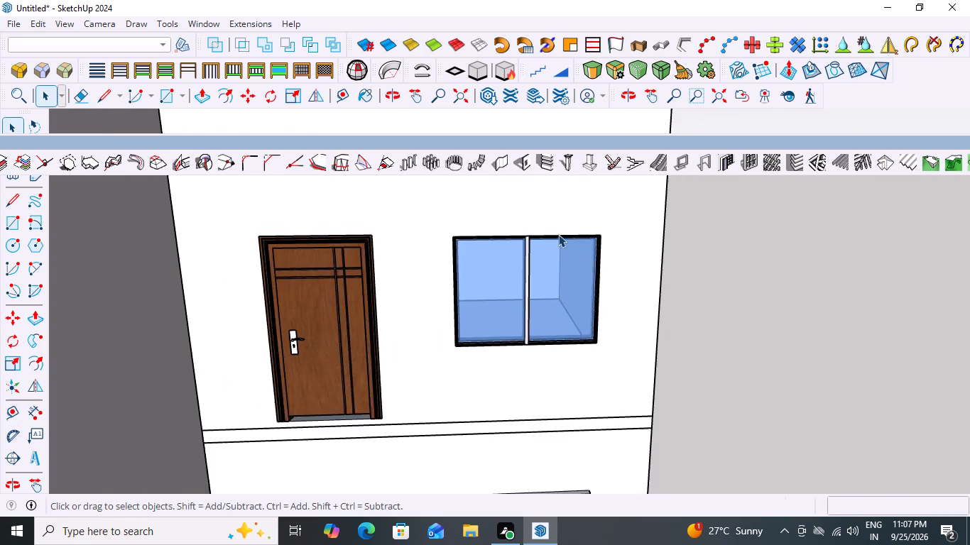
scroll(558, 234, up, 2)
key(t)
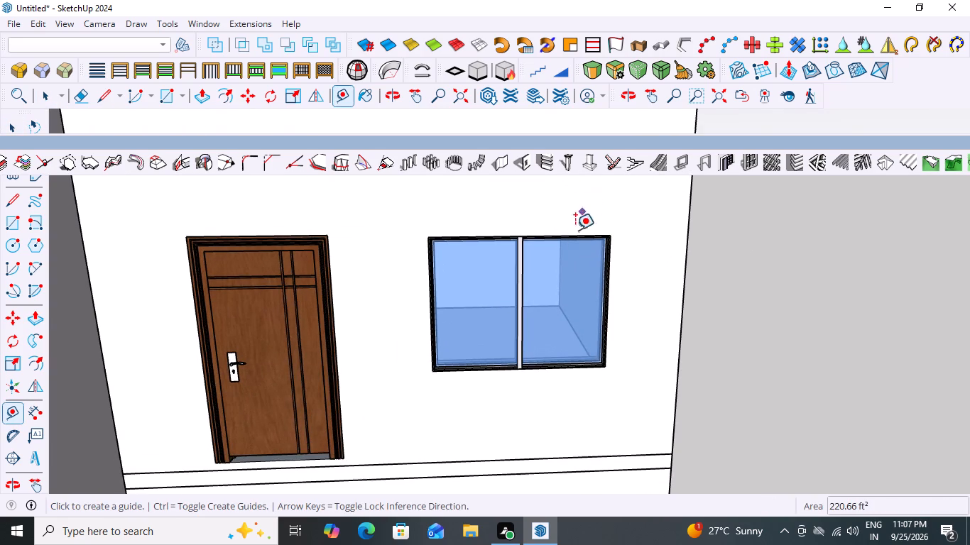
scroll(569, 241, up, 4)
click(552, 231)
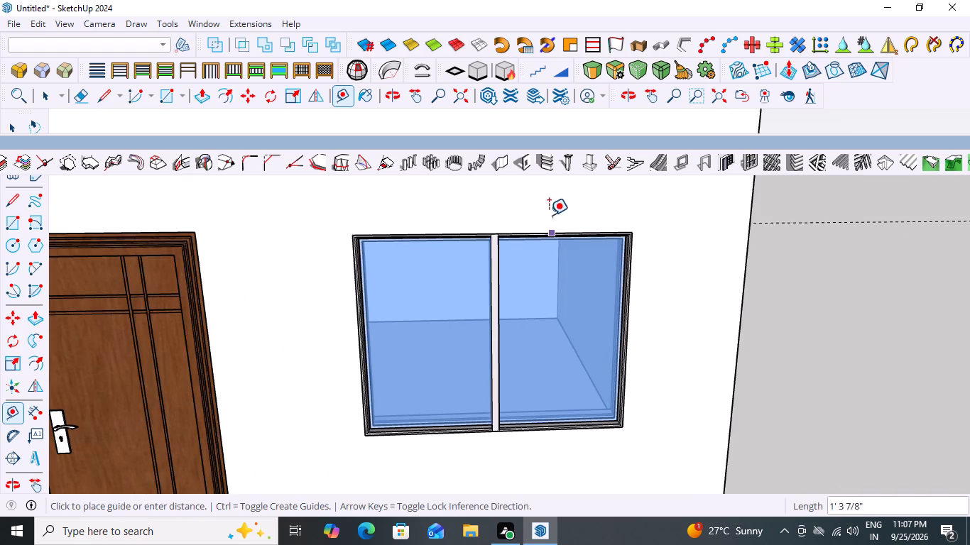
scroll(549, 207, down, 7)
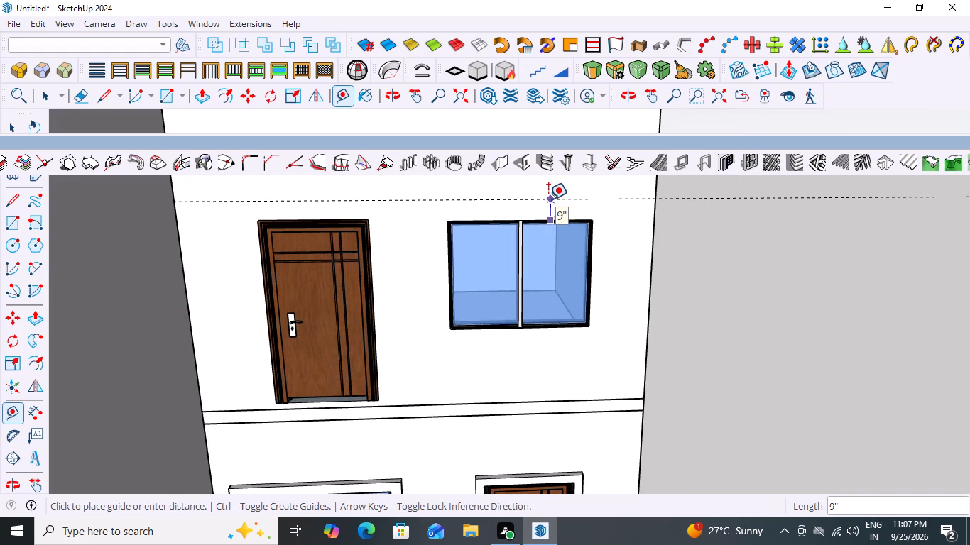
key(4)
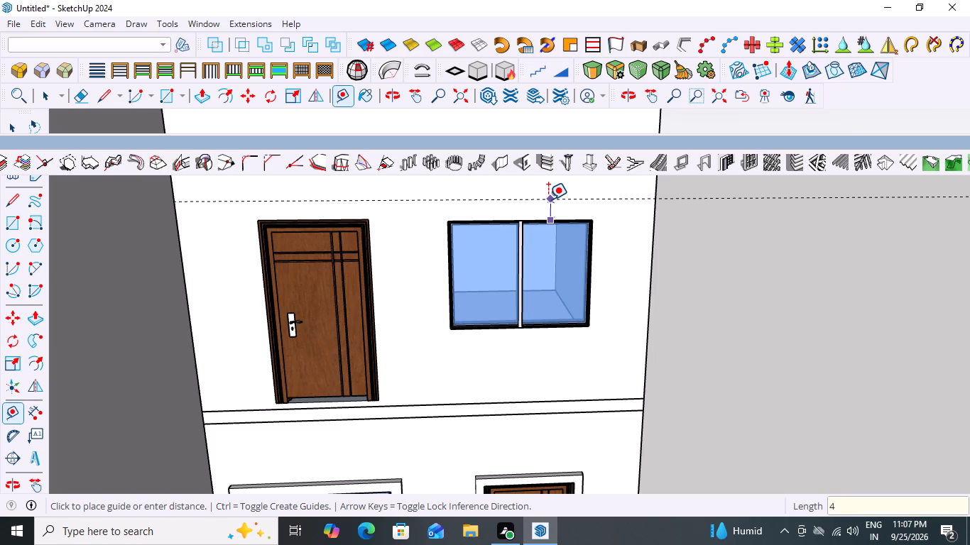
key(shift+quotedbl)
key(Return)
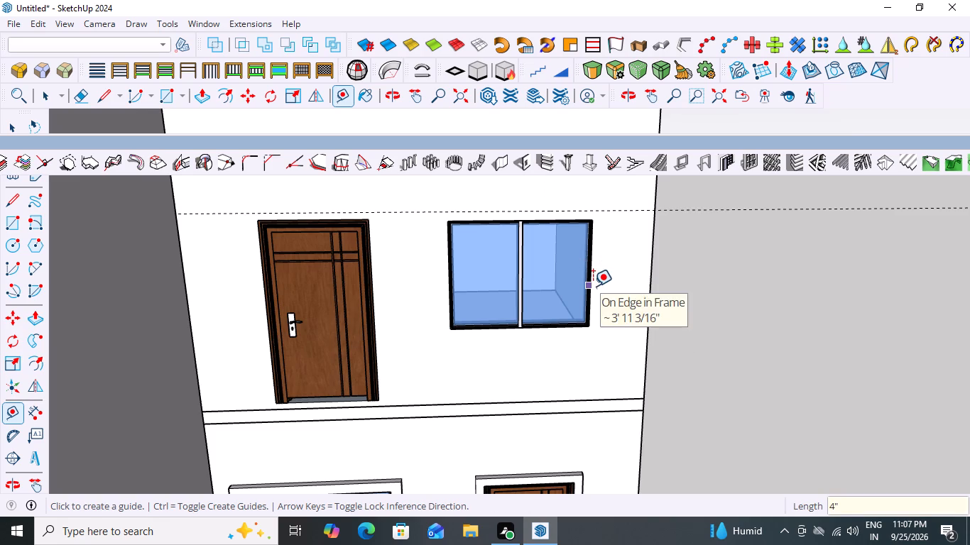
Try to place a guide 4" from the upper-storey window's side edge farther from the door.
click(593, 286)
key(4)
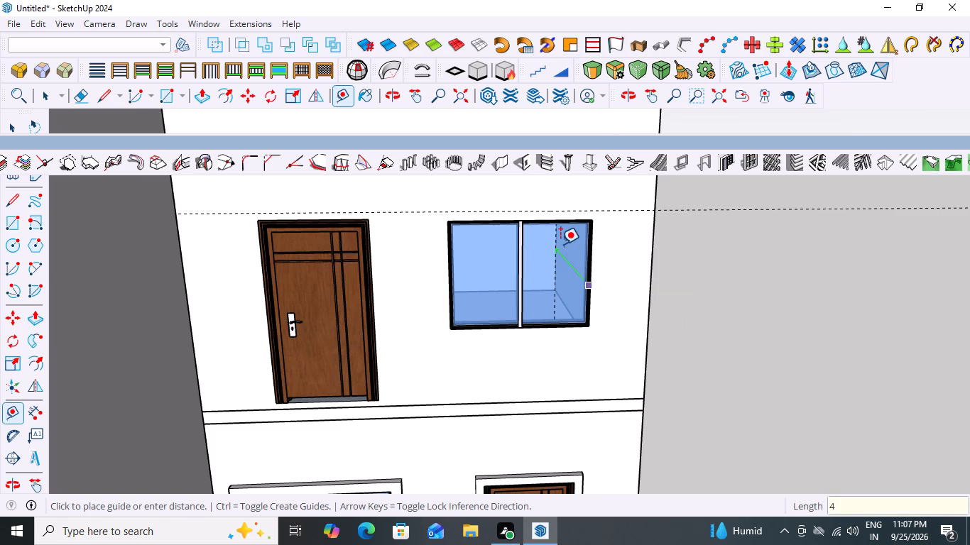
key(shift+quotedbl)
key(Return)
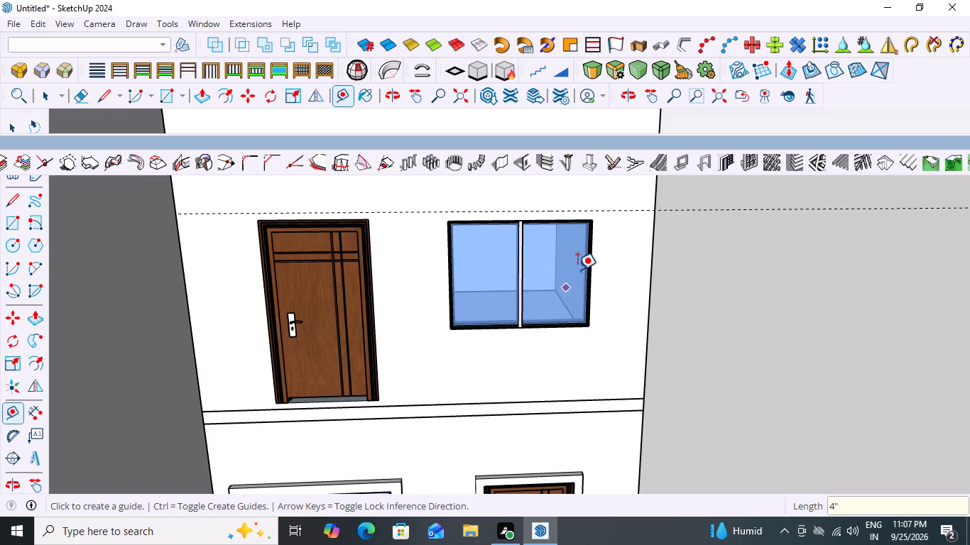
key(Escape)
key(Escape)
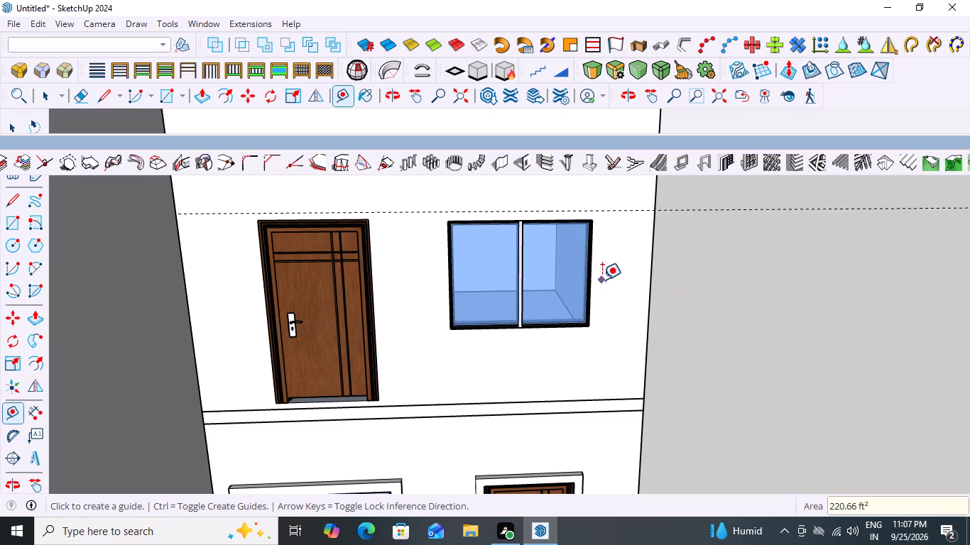
Place a vertical guide 4" outside the upper-storey window's side edge farther from the door.
scroll(680, 274, down, 1)
middle_drag(678, 274, 567, 254)
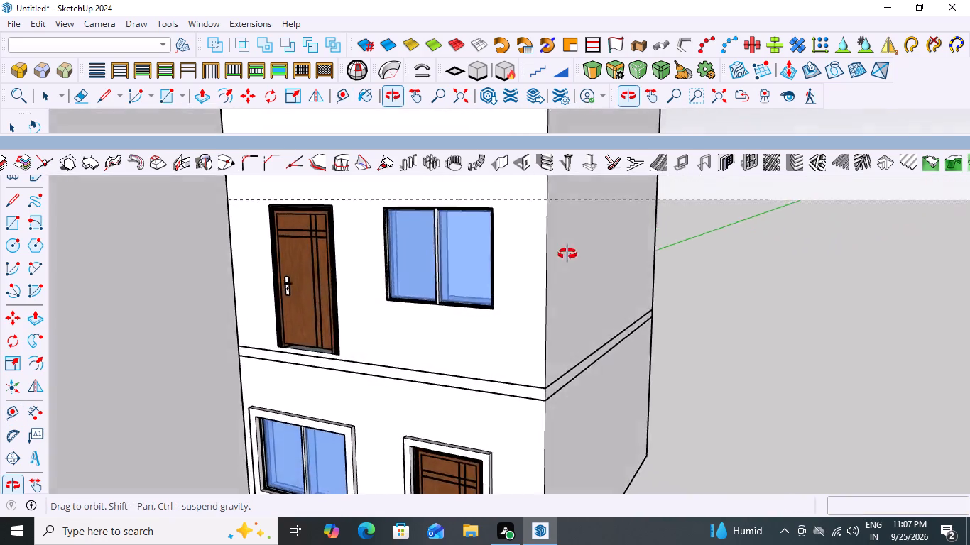
middle_drag(567, 254, 651, 256)
scroll(578, 274, up, 5)
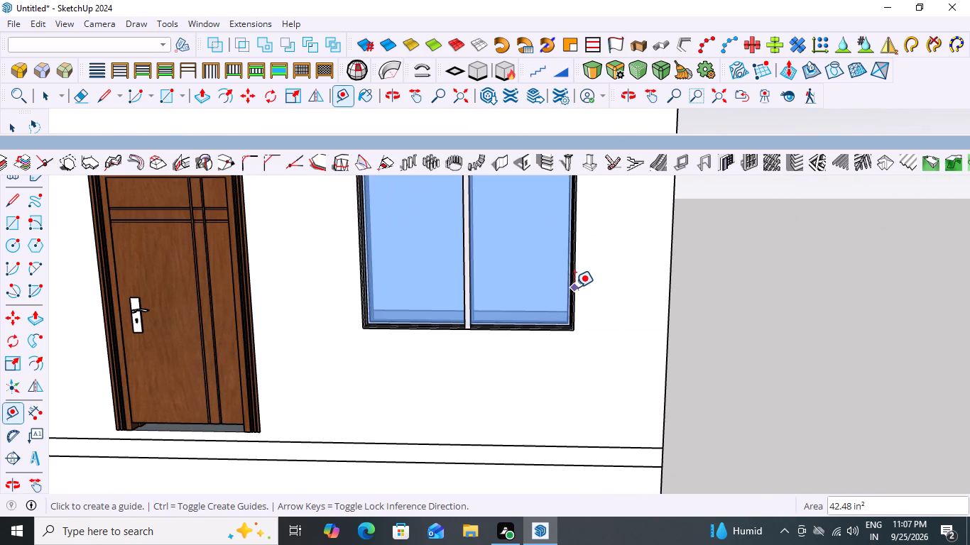
click(578, 235)
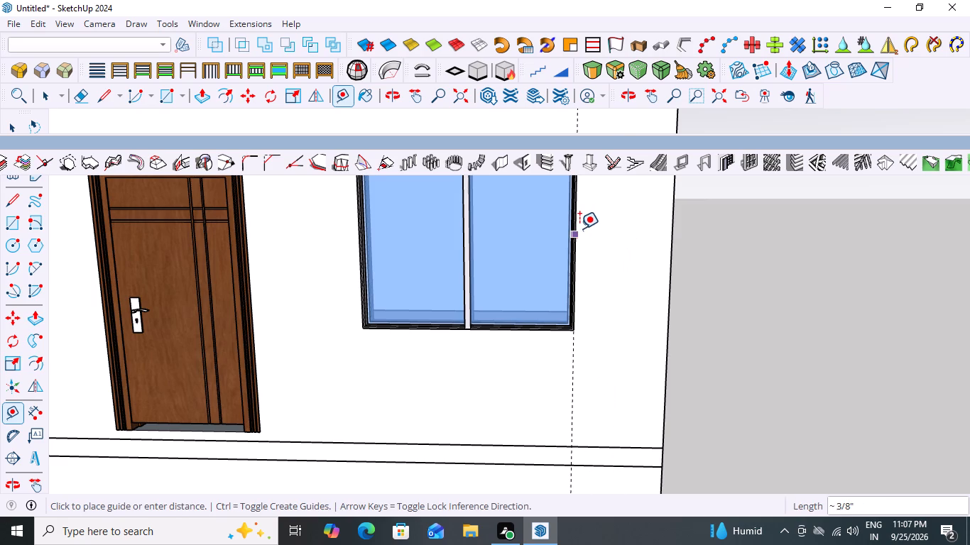
key(4)
key(shift+quotedbl)
key(Return)
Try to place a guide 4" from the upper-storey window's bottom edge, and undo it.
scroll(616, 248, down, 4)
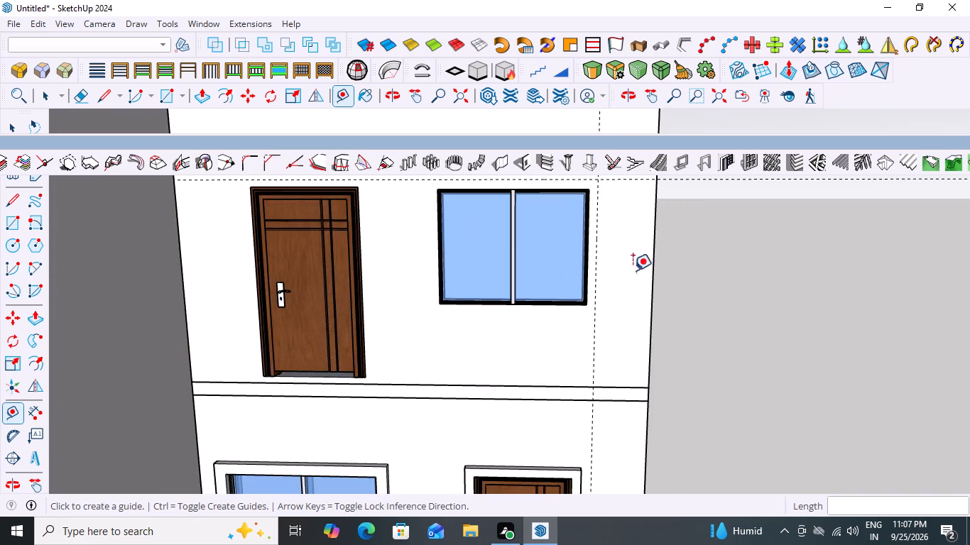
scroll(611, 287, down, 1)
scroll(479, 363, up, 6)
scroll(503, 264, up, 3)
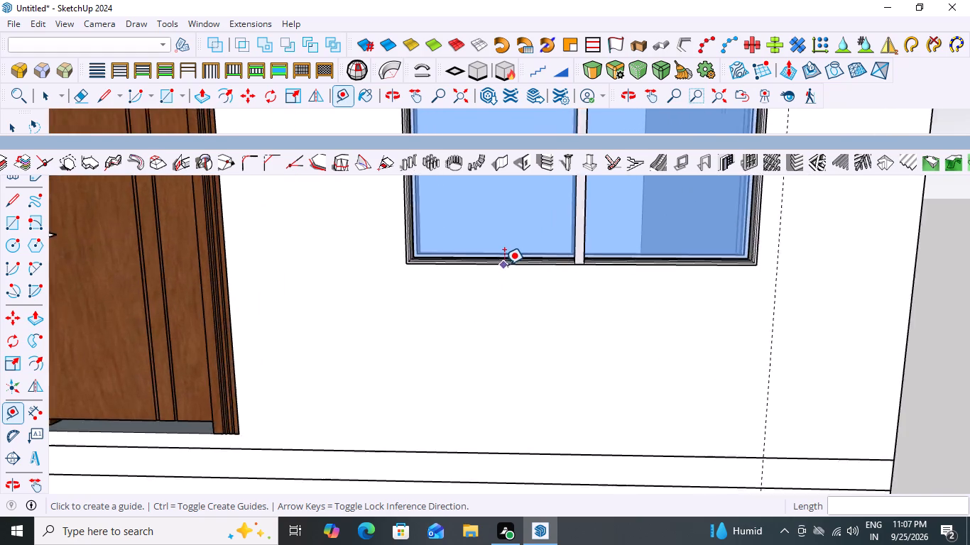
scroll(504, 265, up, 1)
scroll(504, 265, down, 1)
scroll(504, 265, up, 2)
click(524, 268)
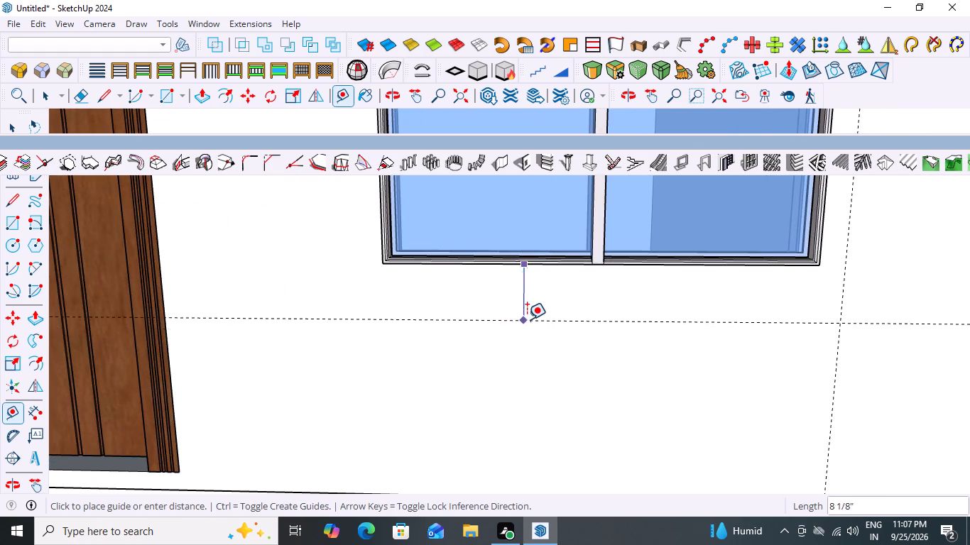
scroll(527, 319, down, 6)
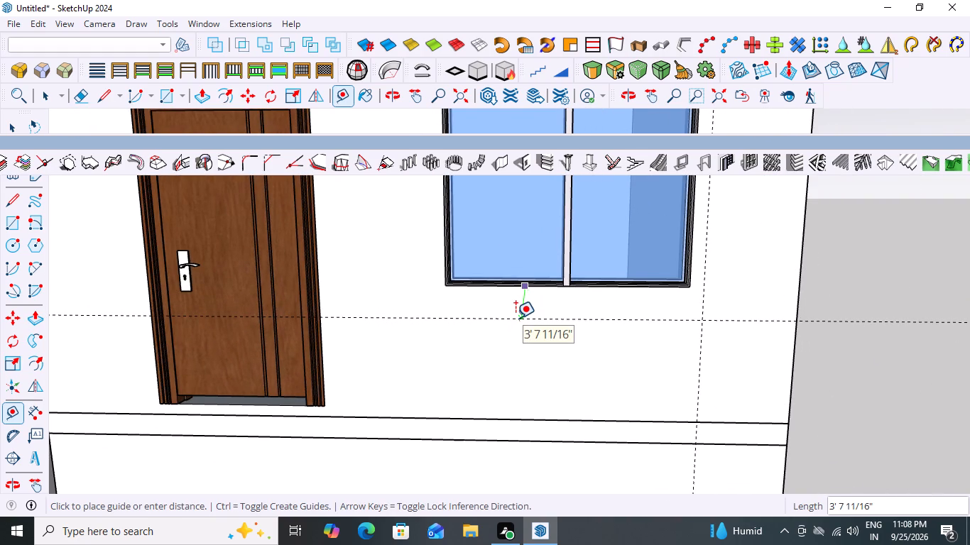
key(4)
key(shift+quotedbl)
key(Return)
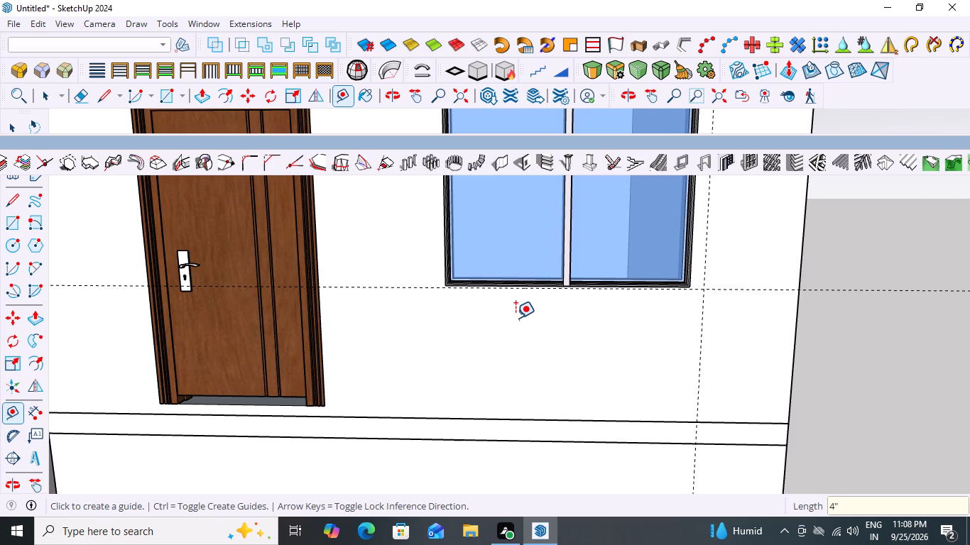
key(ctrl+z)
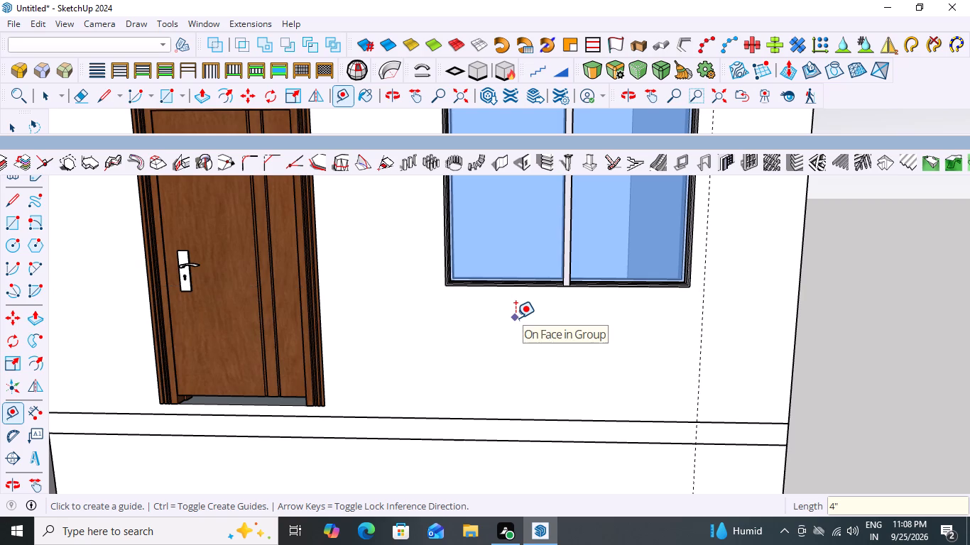
Place a horizontal guide 4" below the bottom edge of the upper-storey window frame.
scroll(608, 292, up, 11)
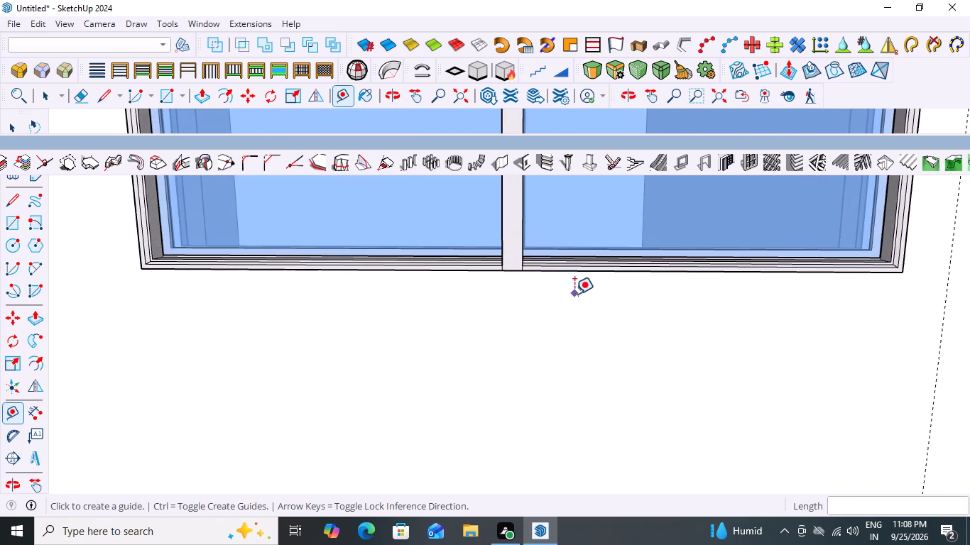
click(469, 273)
scroll(507, 304, down, 10)
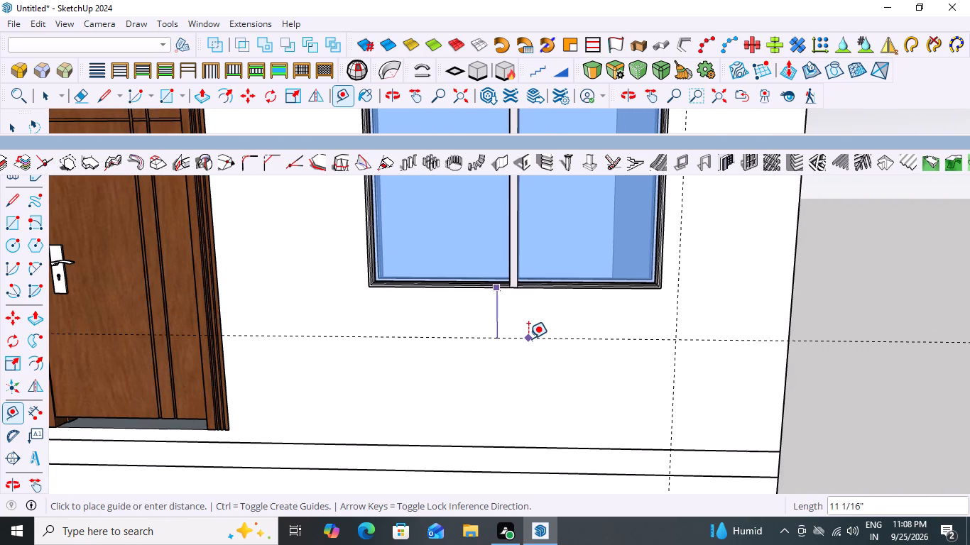
key(4)
key(shift+quotedbl)
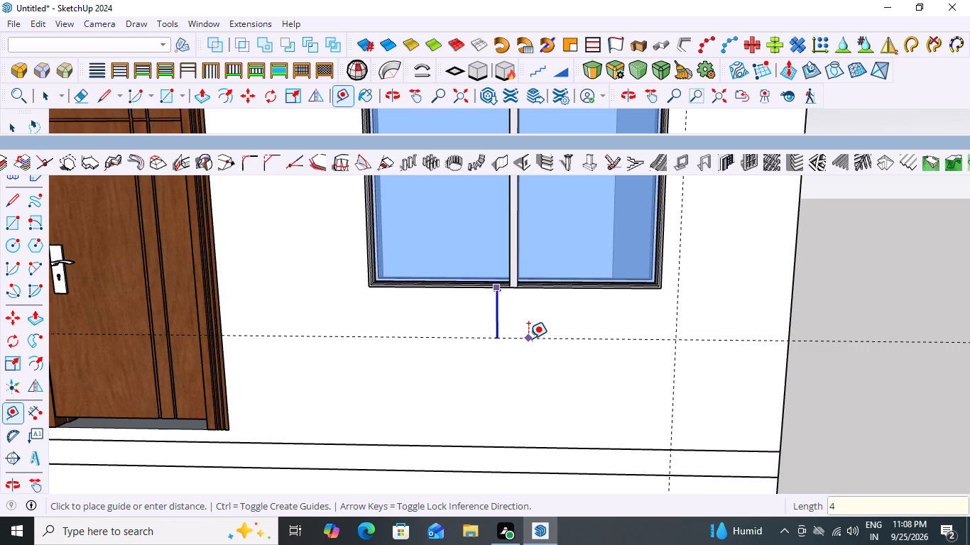
key(Return)
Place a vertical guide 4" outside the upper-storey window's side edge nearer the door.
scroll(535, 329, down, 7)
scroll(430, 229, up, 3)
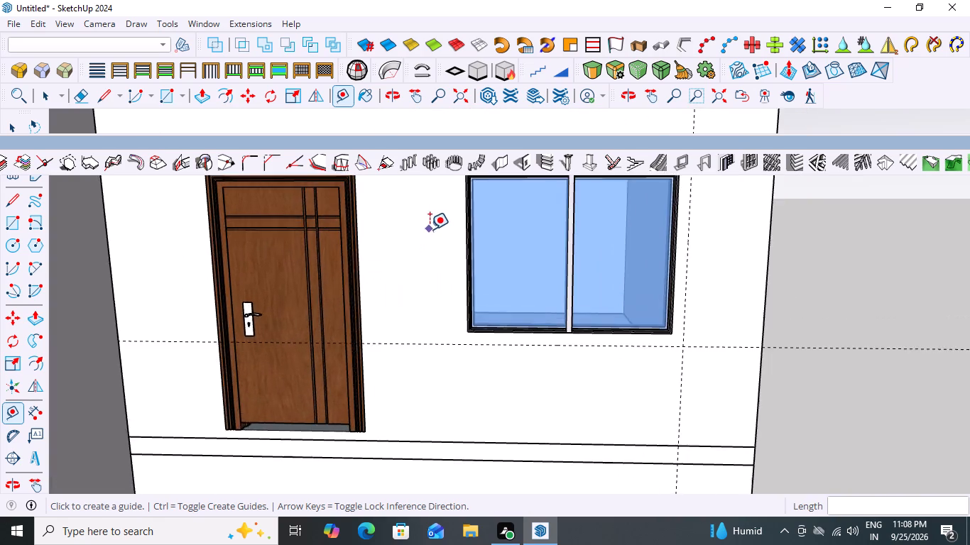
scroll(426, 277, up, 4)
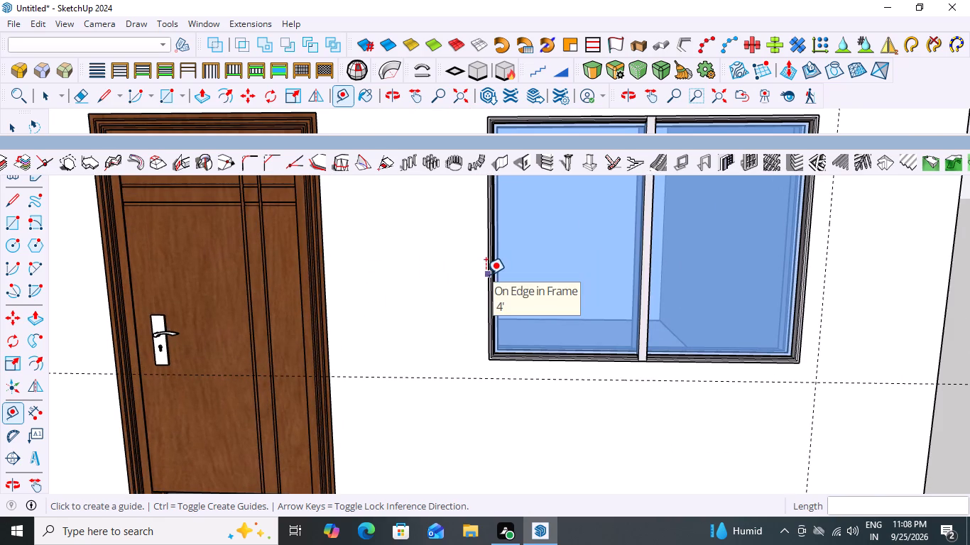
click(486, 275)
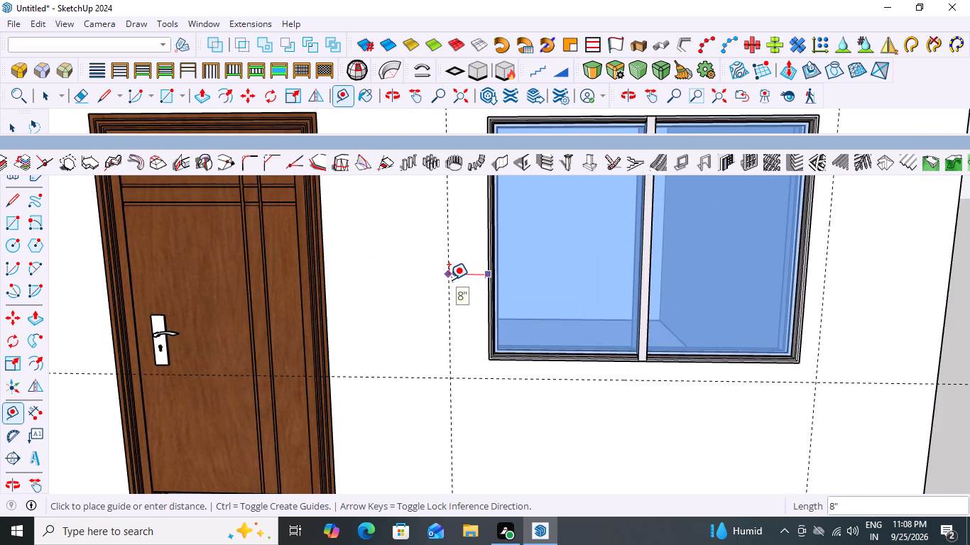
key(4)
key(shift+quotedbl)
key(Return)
Place a vertical guide 4" outside the upper-storey door frame's side edge nearer the window.
scroll(442, 290, down, 8)
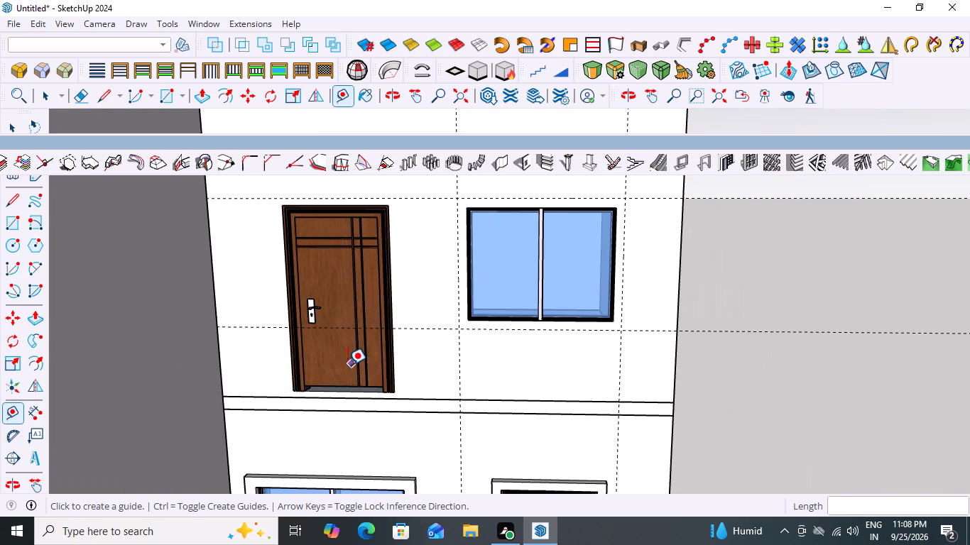
scroll(590, 354, down, 3)
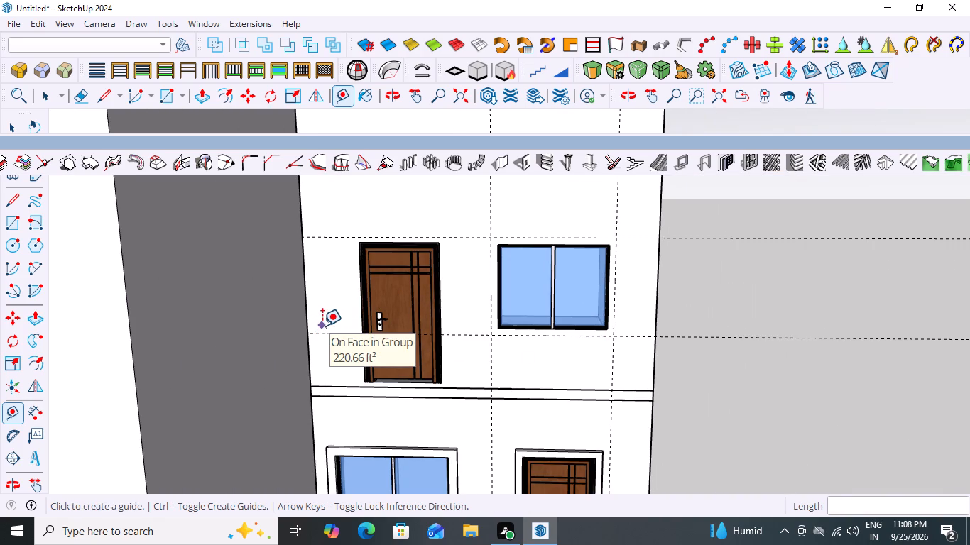
scroll(322, 326, down, 3)
scroll(340, 301, up, 7)
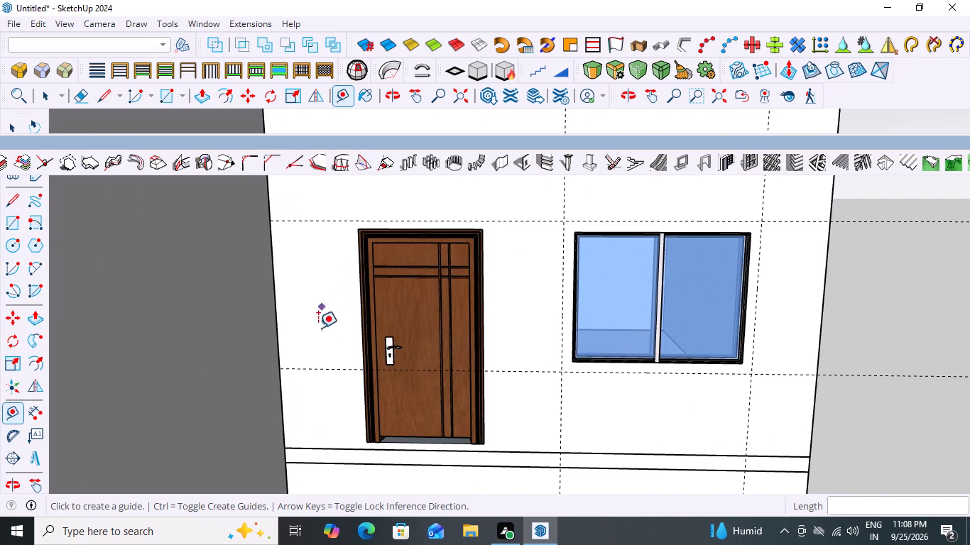
scroll(503, 291, up, 3)
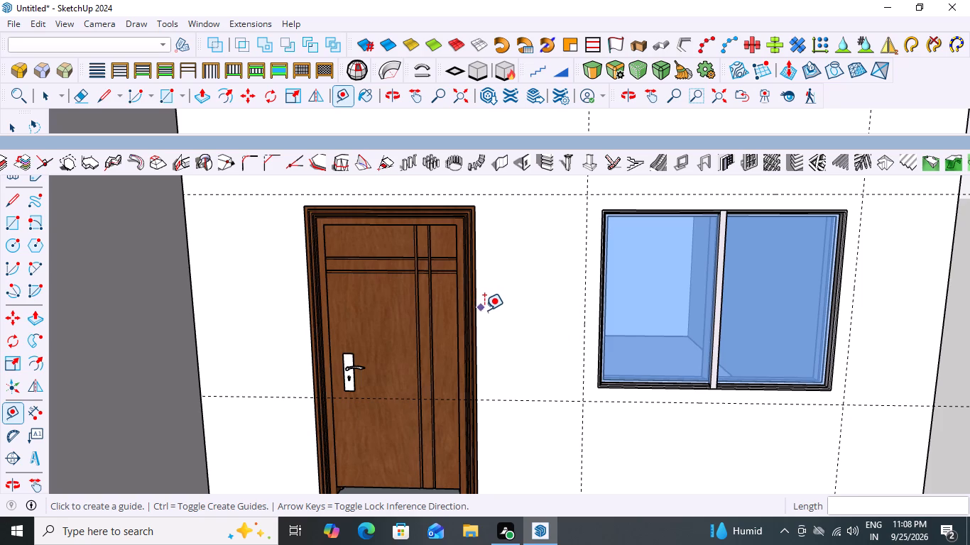
scroll(470, 375, up, 3)
scroll(517, 329, down, 9)
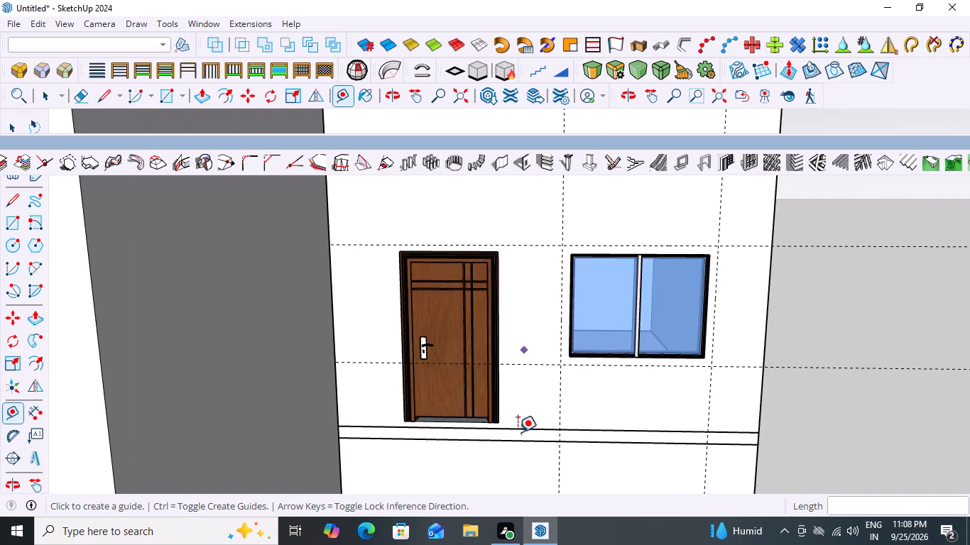
scroll(495, 456, up, 4)
scroll(469, 365, down, 5)
scroll(484, 358, up, 8)
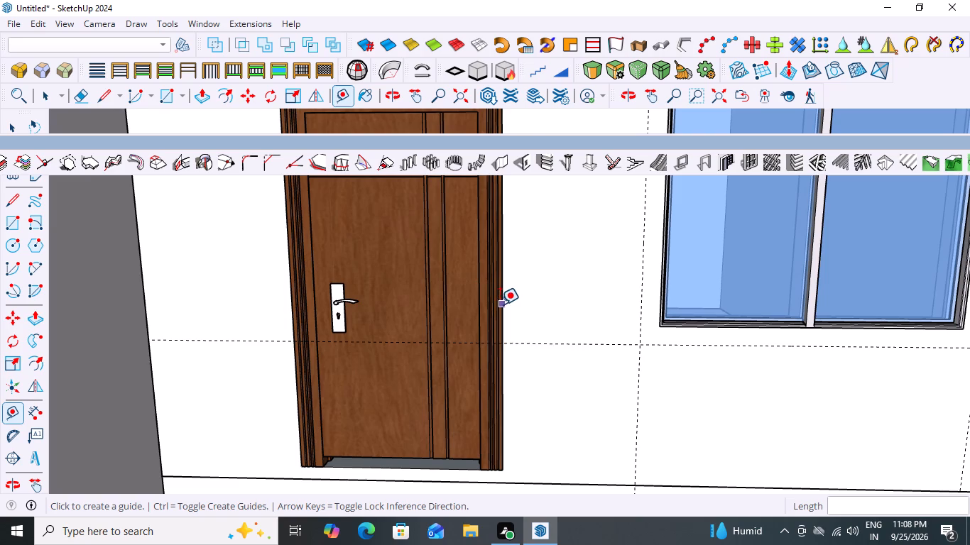
click(500, 304)
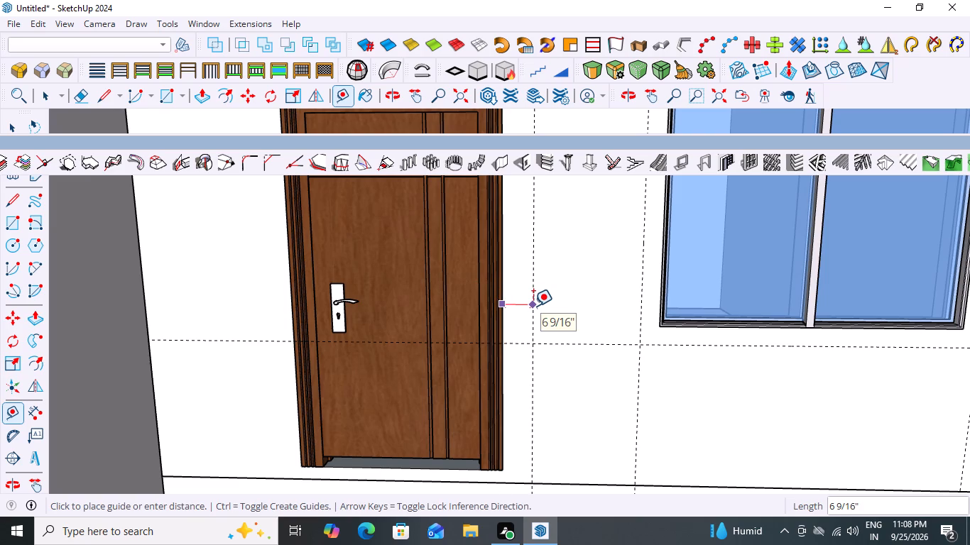
key(4)
key(shift+quotedbl)
key(Return)
Place a vertical guide 4" outside the upper-storey door frame's side edge farther from the window.
scroll(534, 288, down, 8)
scroll(388, 360, up, 2)
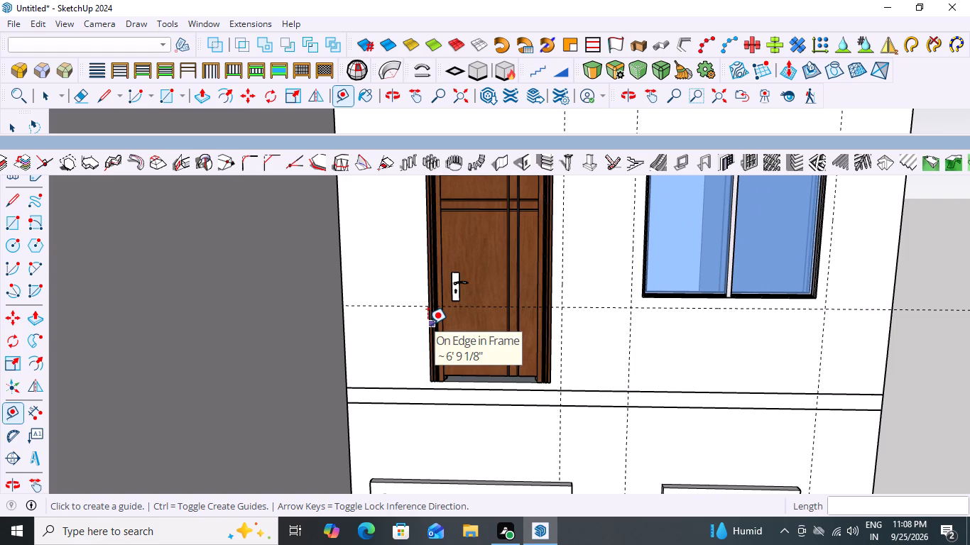
click(425, 316)
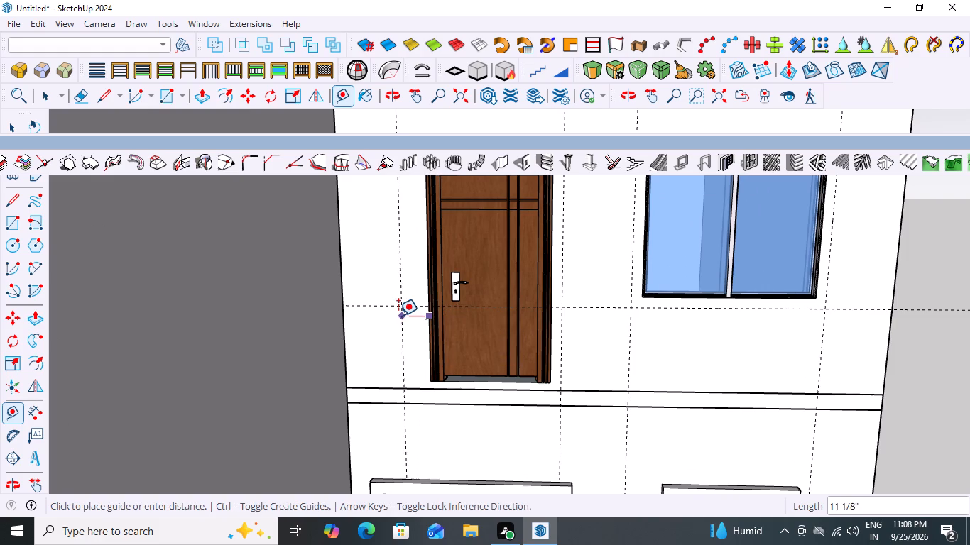
key(4)
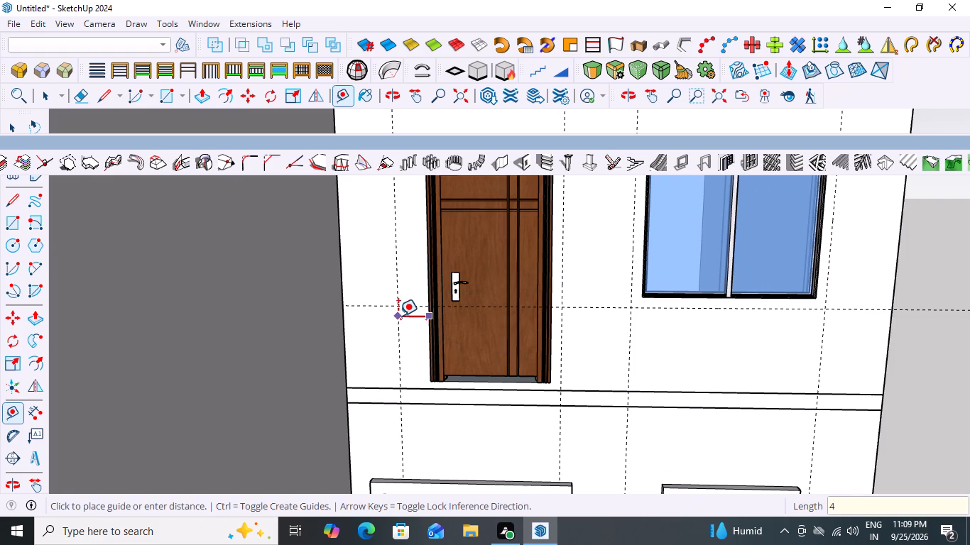
key(shift+quotedbl)
key(Return)
Delete the four guides surrounding the upper-storey window, keeping the two vertical guides beside the door.
scroll(398, 316, down, 6)
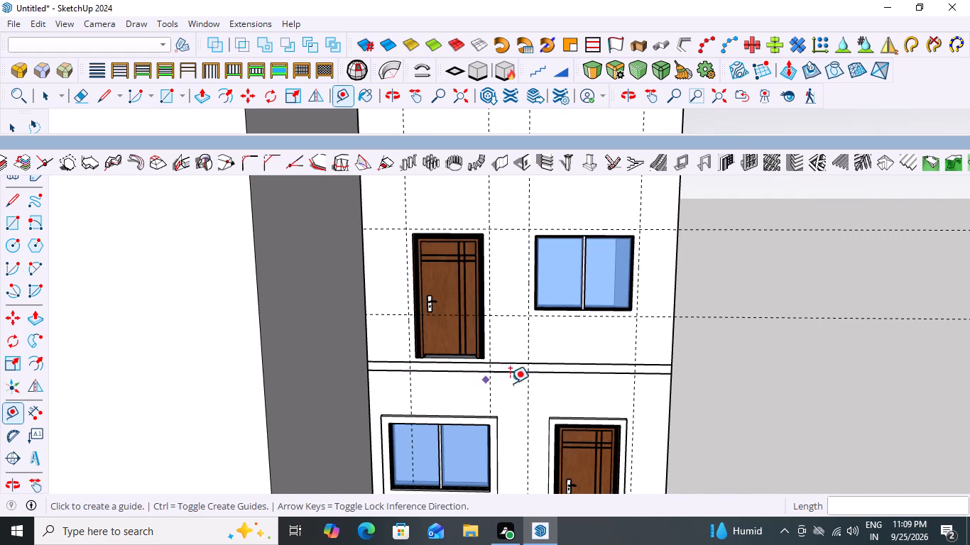
scroll(704, 353, up, 2)
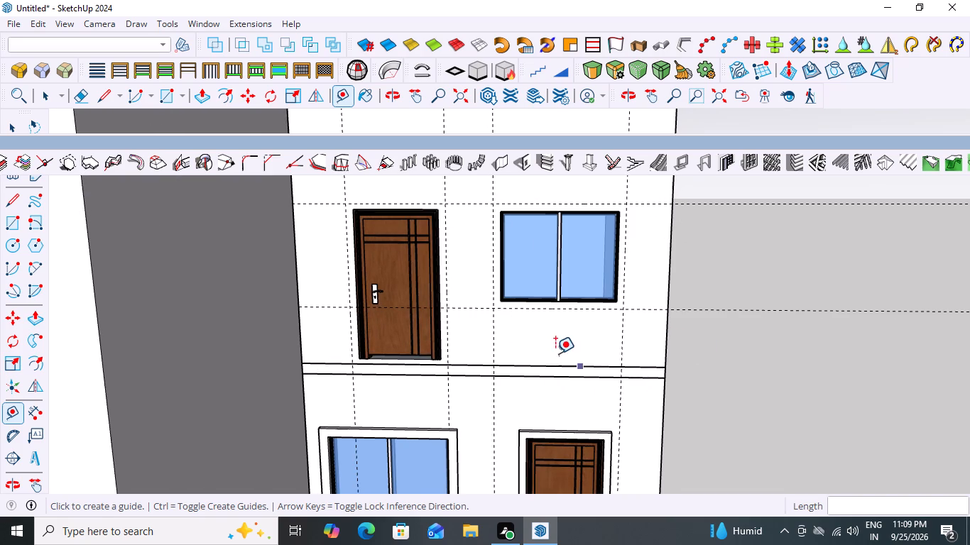
key(space)
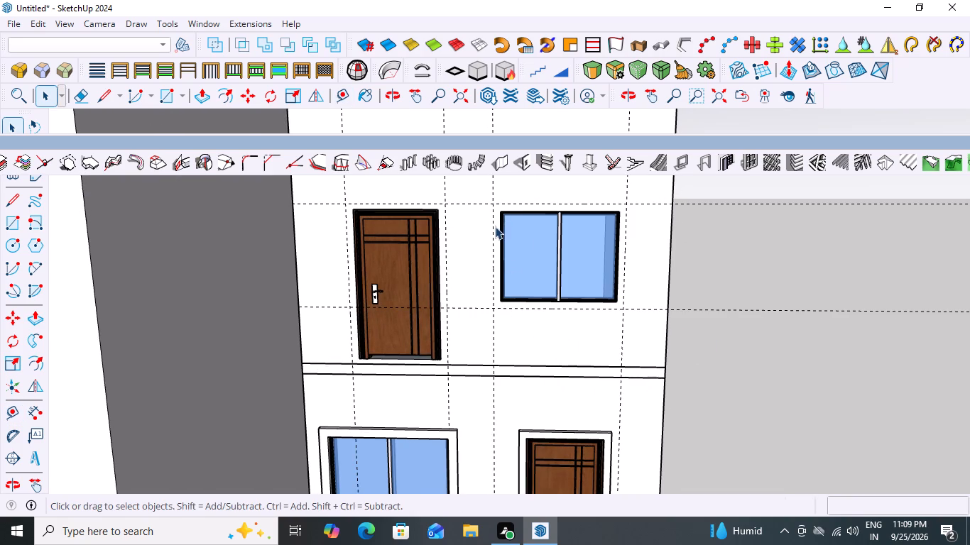
double_click(492, 221)
key(Delete)
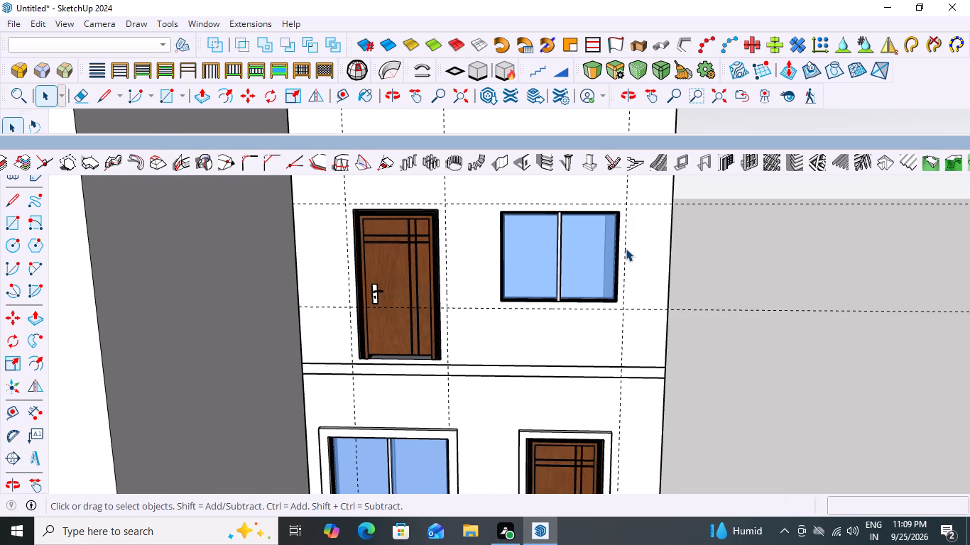
double_click(625, 246)
key(Delete)
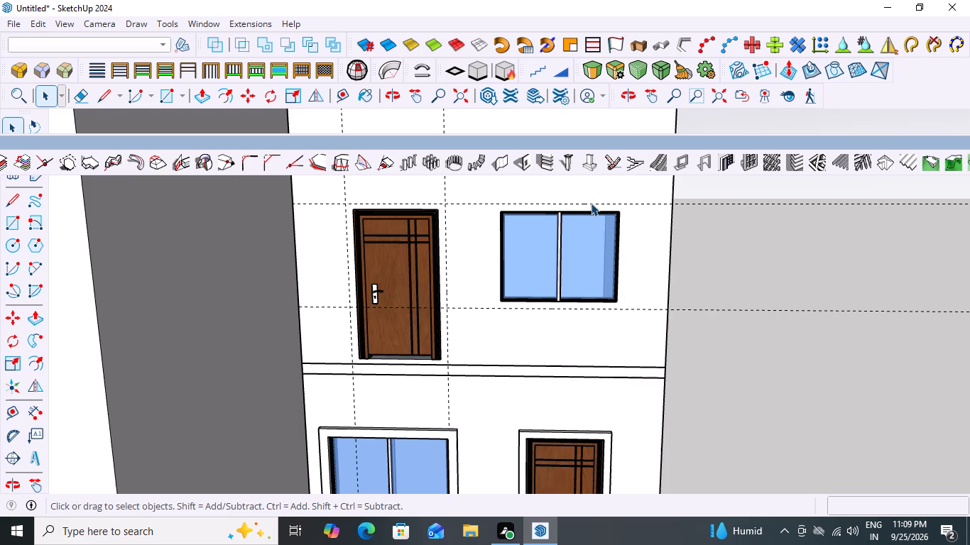
double_click(591, 203)
key(Delete)
click(562, 307)
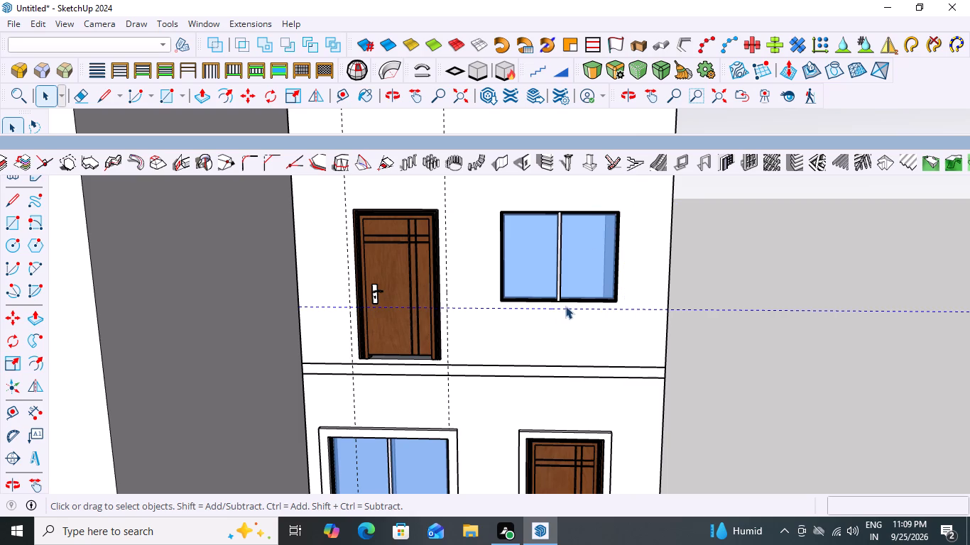
key(Delete)
Place a horizontal guide 5" above the top edge of the upper-storey window frame.
key(t)
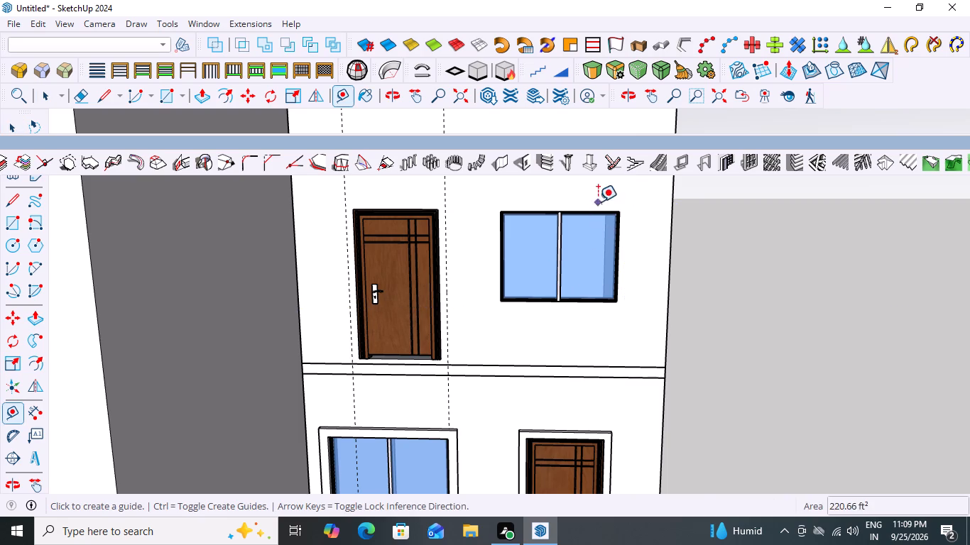
scroll(544, 217, up, 3)
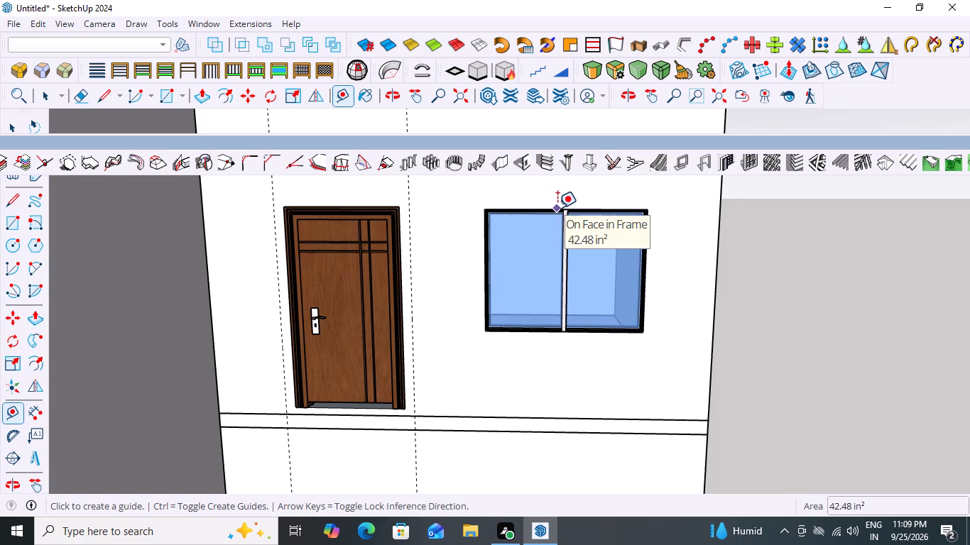
scroll(498, 236, down, 3)
click(592, 214)
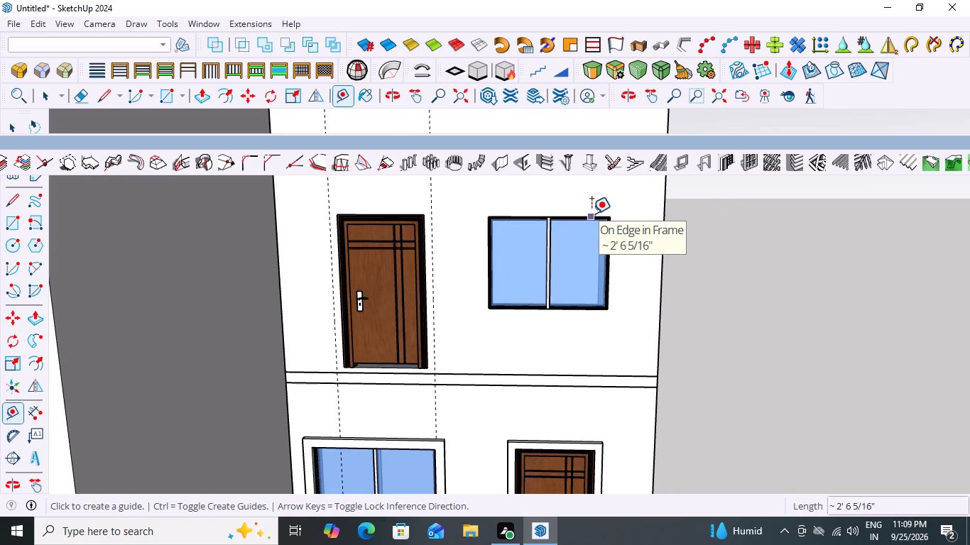
key(5)
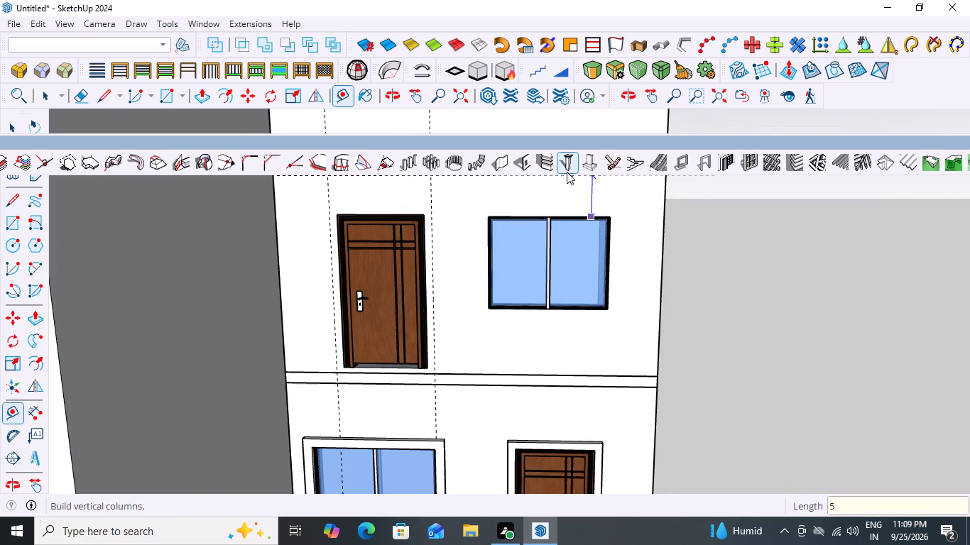
key(shift+quotedbl)
key(Return)
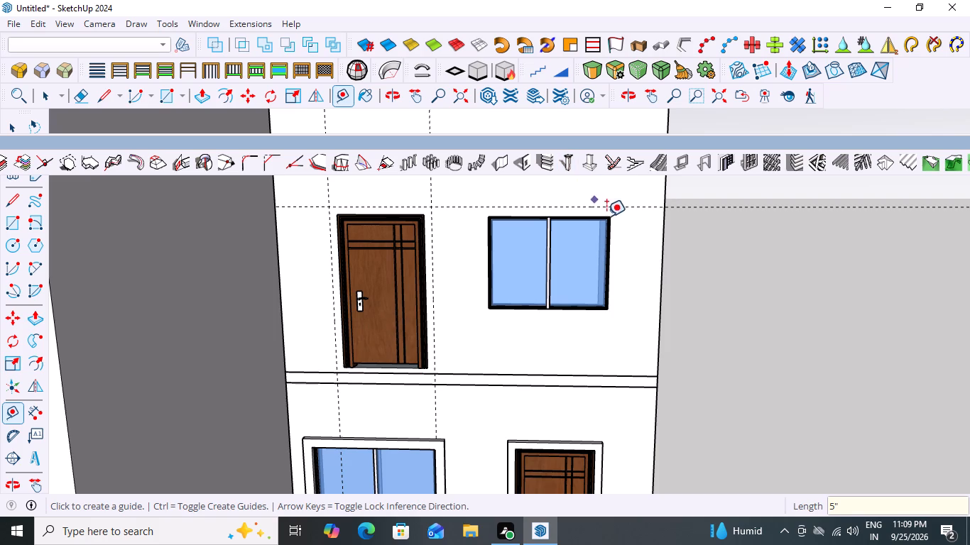
Place a vertical guide 5" outside the upper-storey window's side edge farther from the door.
click(611, 255)
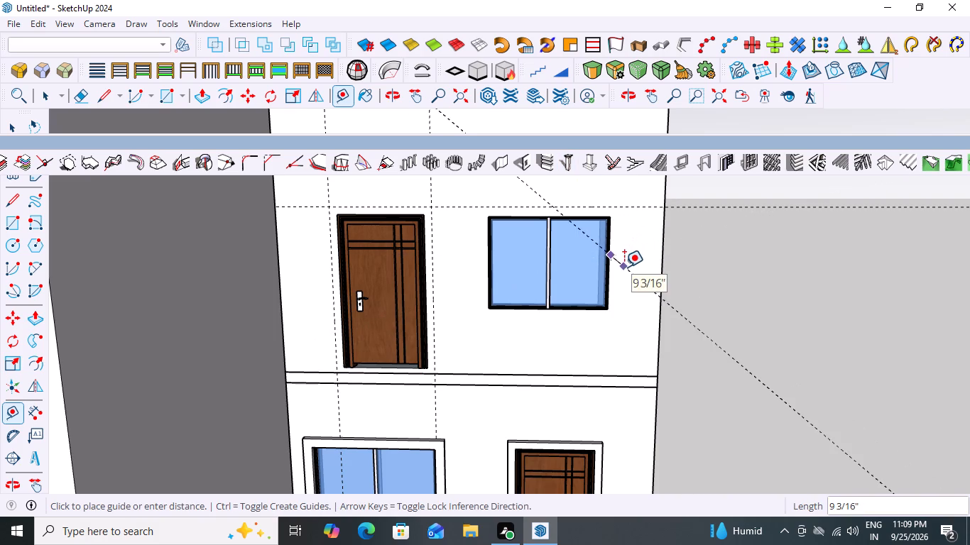
key(Escape)
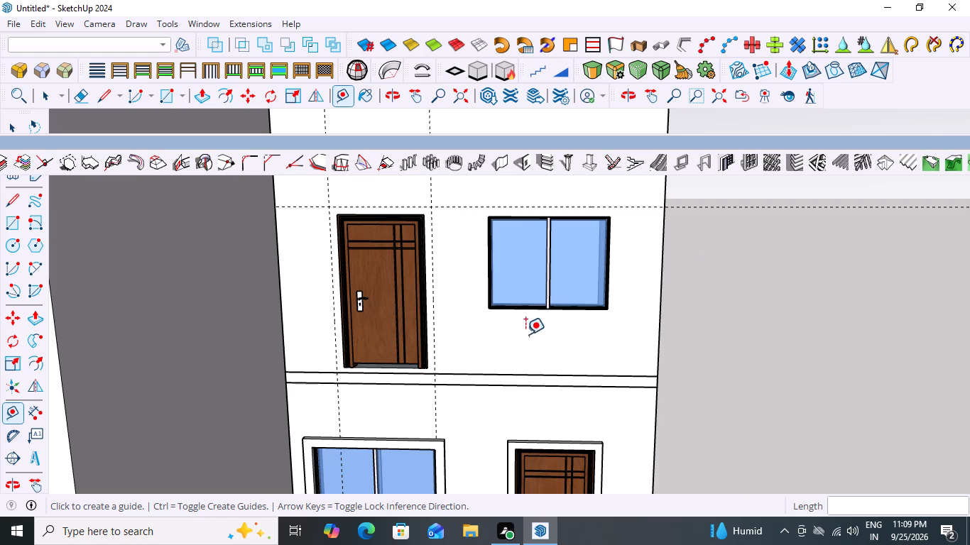
scroll(581, 343, up, 3)
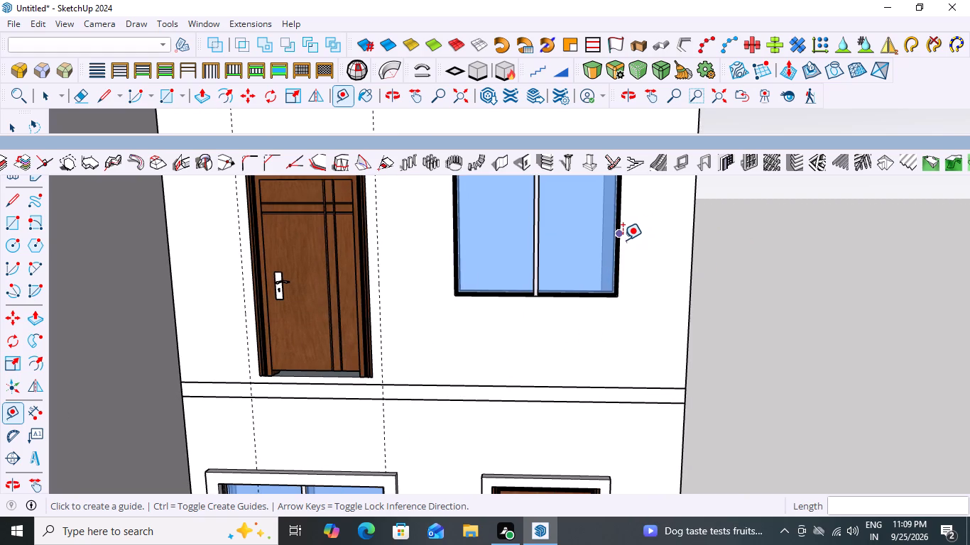
click(620, 253)
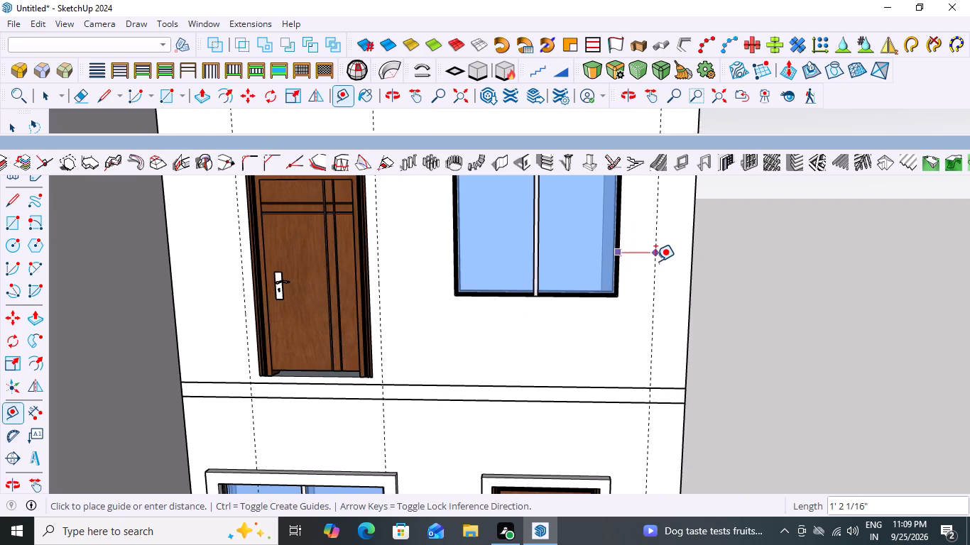
key(5)
key(shift+quotedbl)
key(Return)
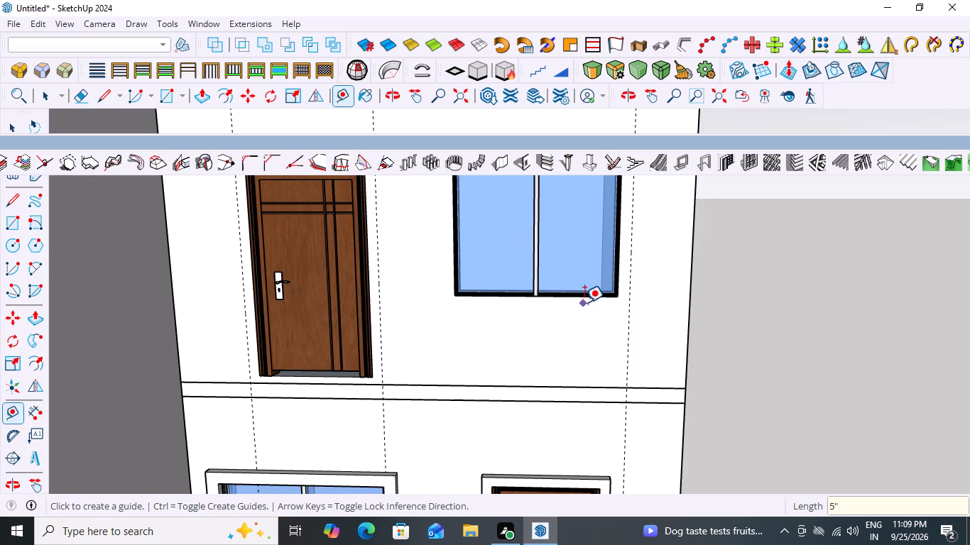
Place a horizontal guide 5" below the bottom edge of the upper-storey window frame.
scroll(584, 304, up, 2)
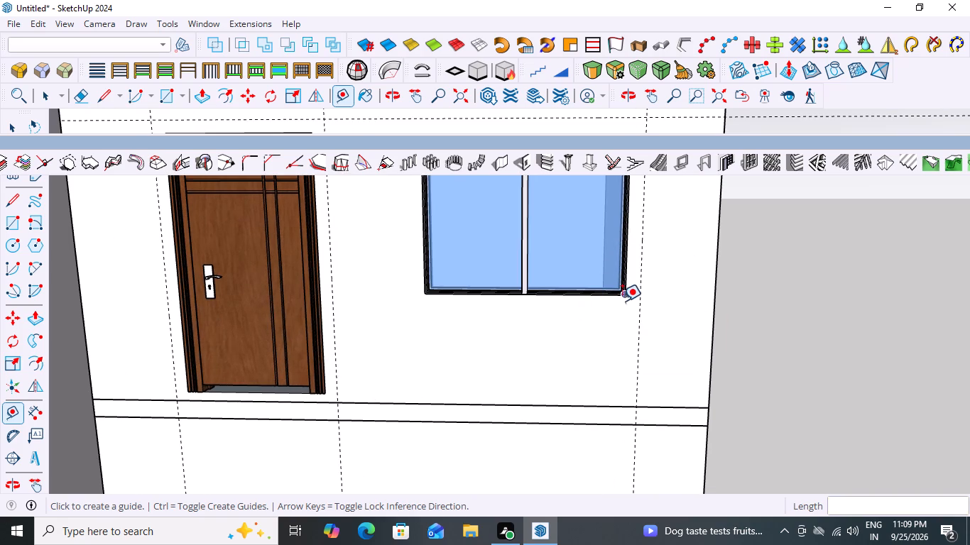
click(608, 296)
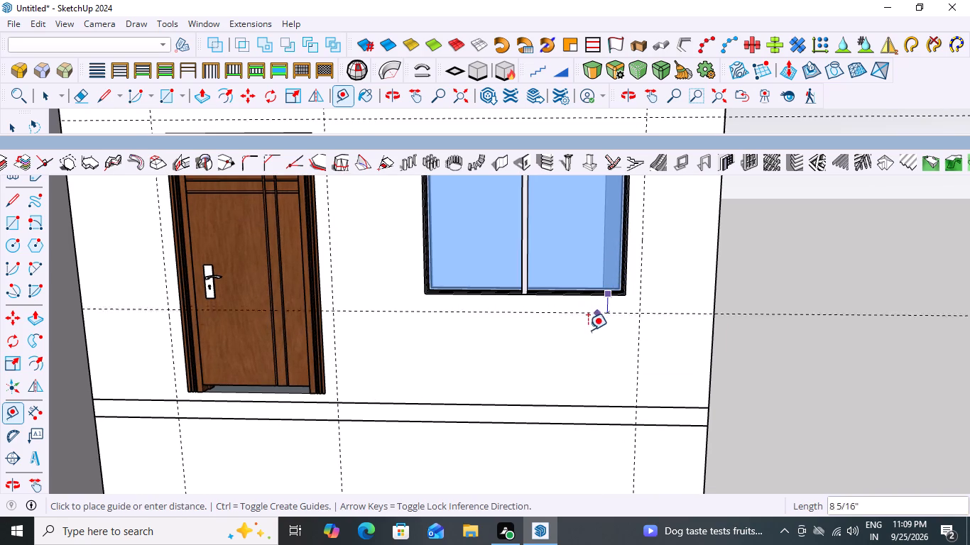
key(5)
key(shift+quotedbl)
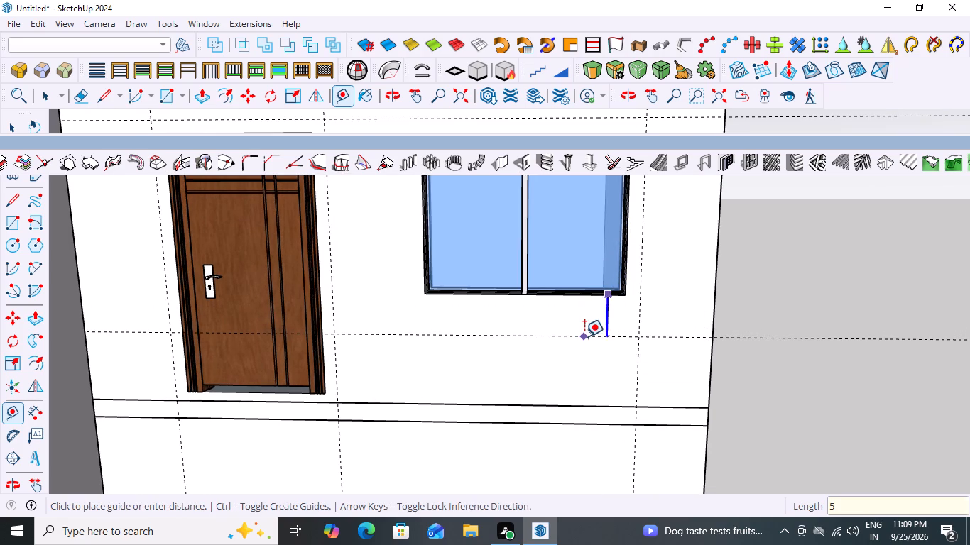
key(Return)
Place a vertical guide 5" outside the upper-storey window's side edge nearer the door.
scroll(584, 336, down, 7)
scroll(501, 269, up, 4)
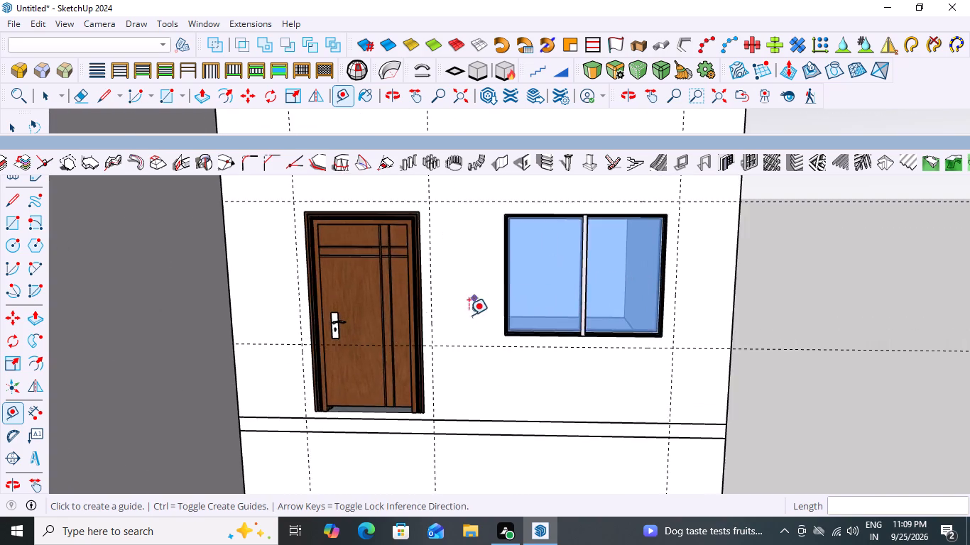
scroll(469, 315, up, 6)
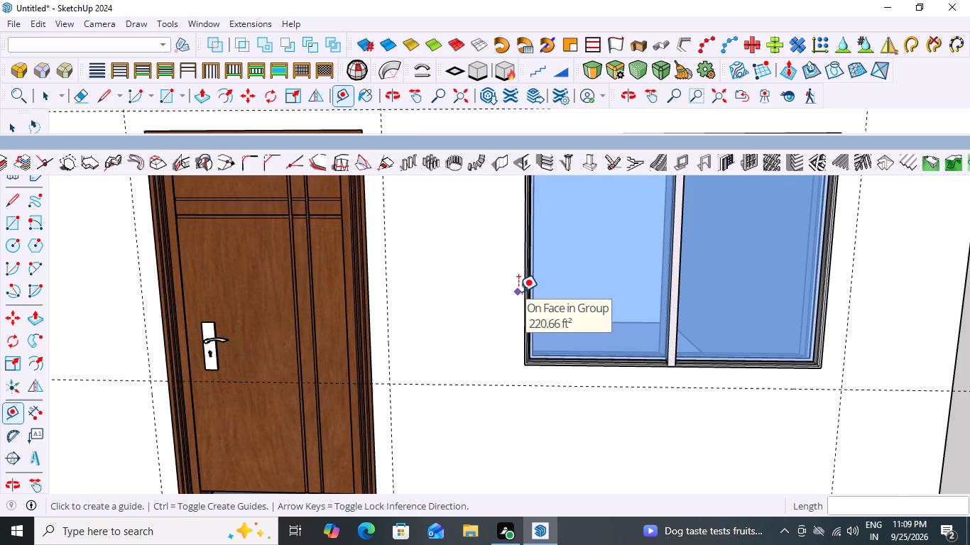
click(521, 294)
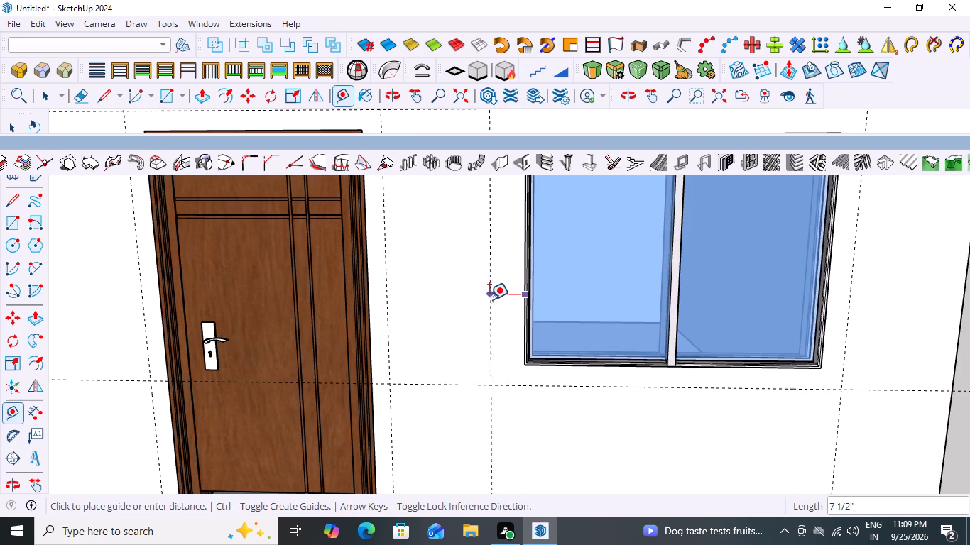
key(5)
key(shift+quotedbl)
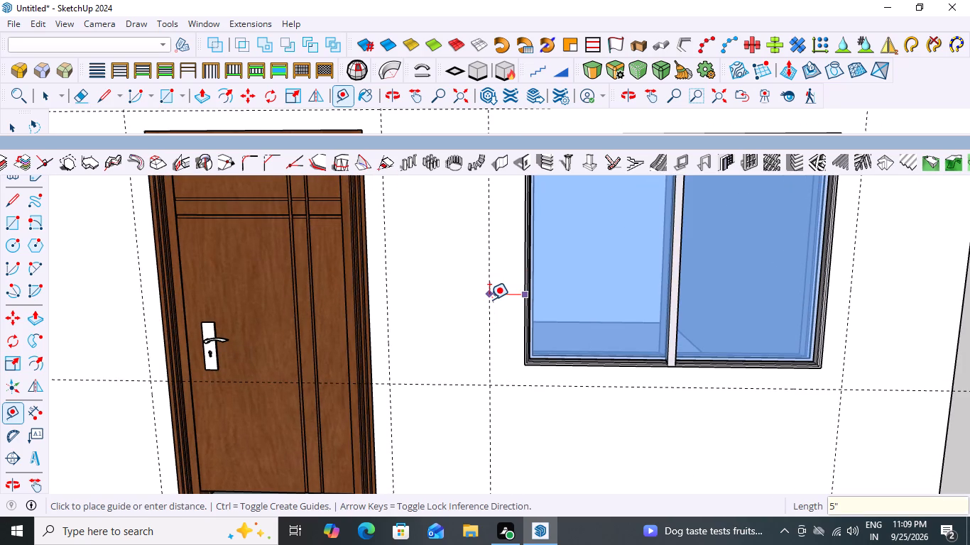
key(Return)
Inside the upper-storey wall group, draw a rectangle around the window between the guide intersections, about 5' 11 15/16" by 4' 9 5/8".
scroll(489, 299, down, 9)
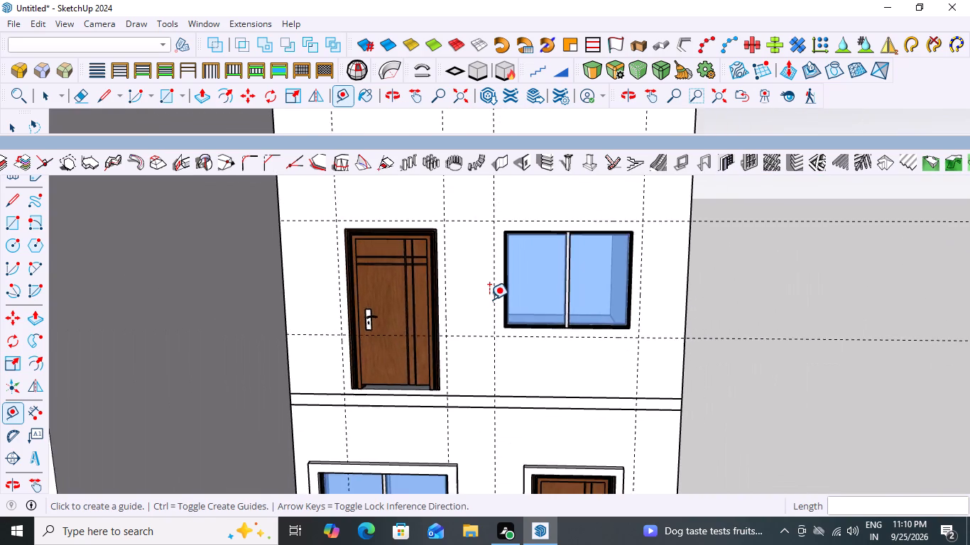
scroll(489, 299, down, 4)
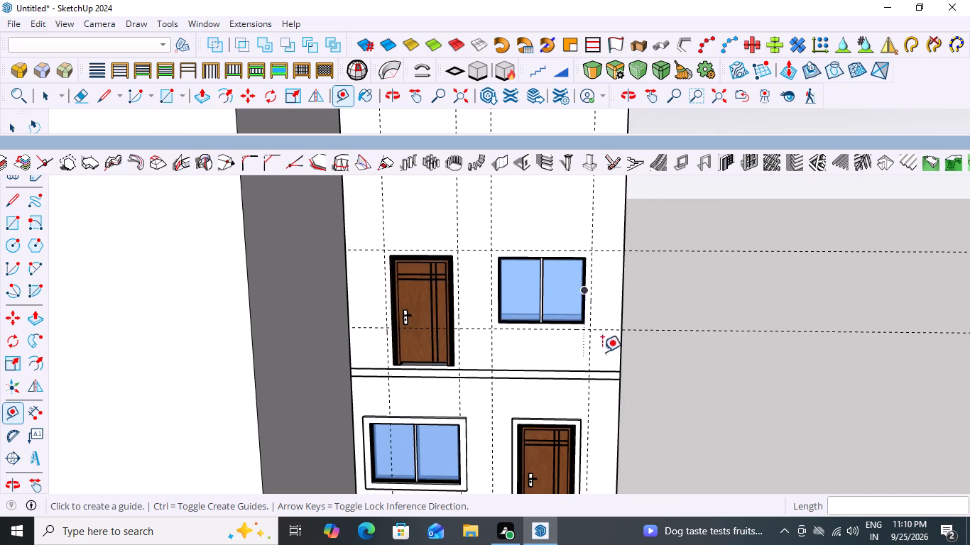
key(space)
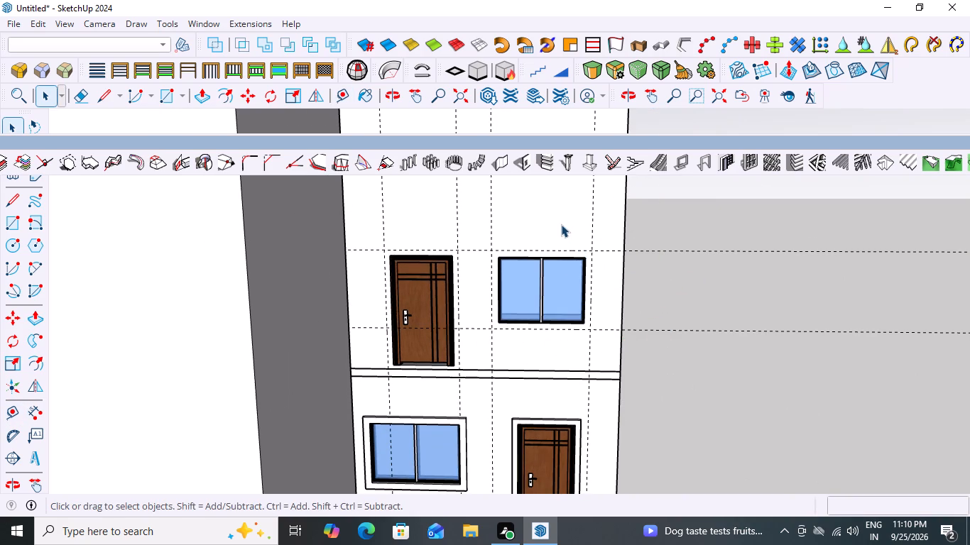
double_click(562, 220)
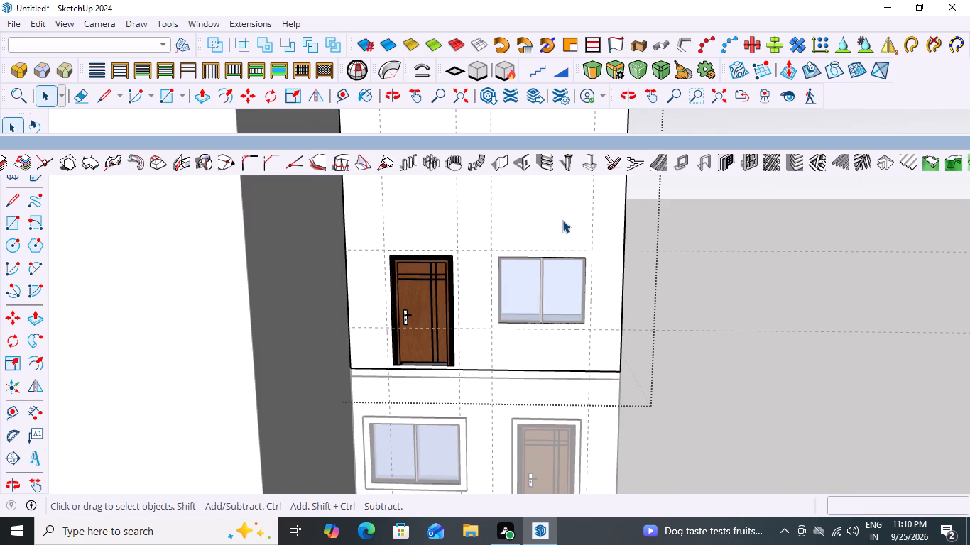
scroll(539, 340, up, 2)
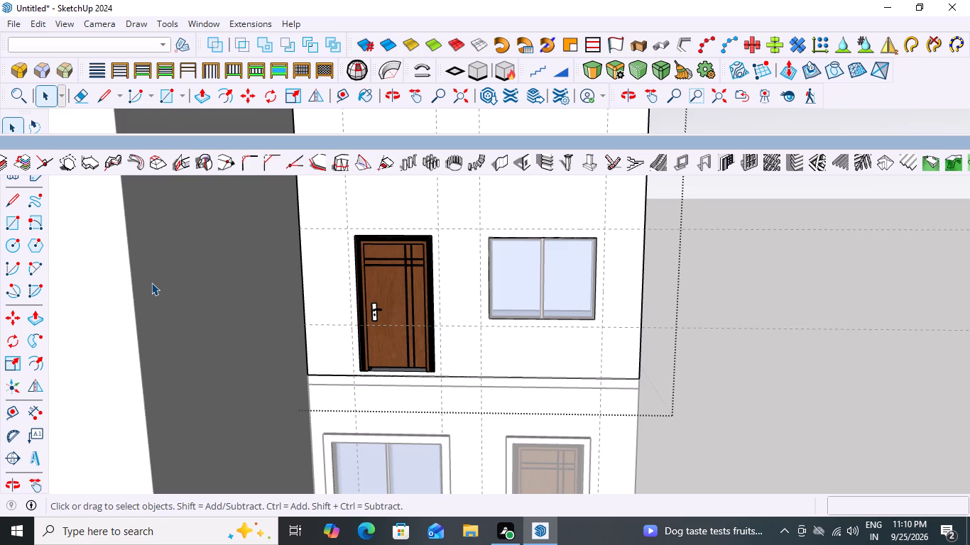
key(r)
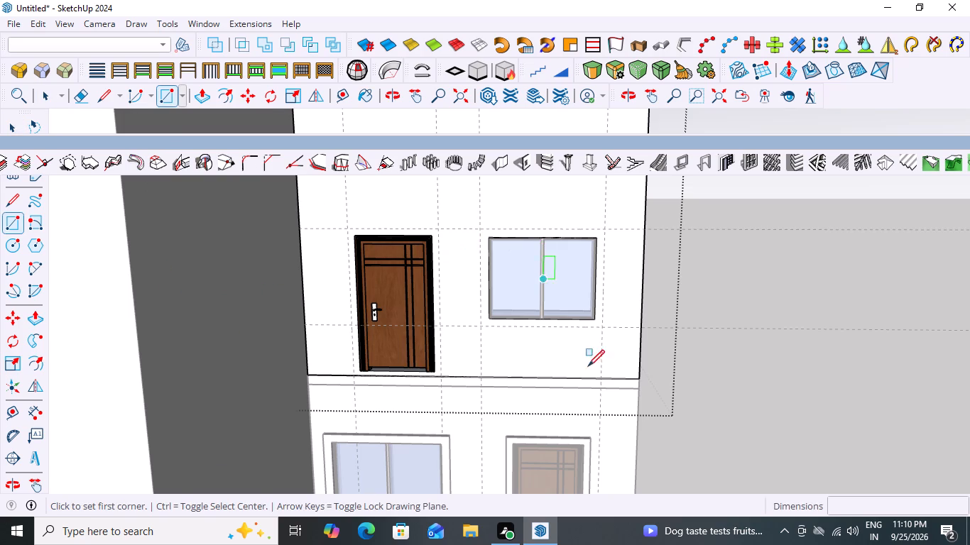
scroll(570, 353, down, 3)
scroll(611, 356, up, 3)
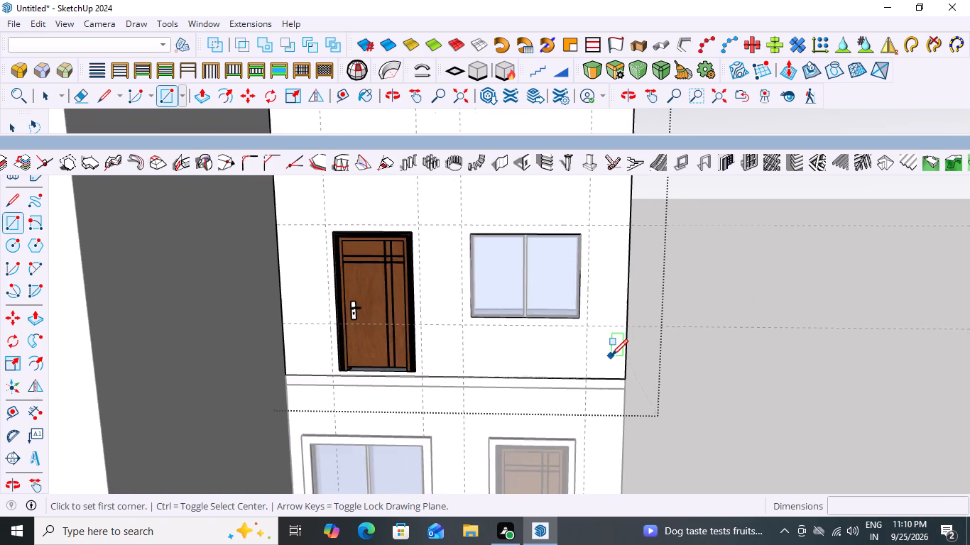
scroll(611, 356, up, 2)
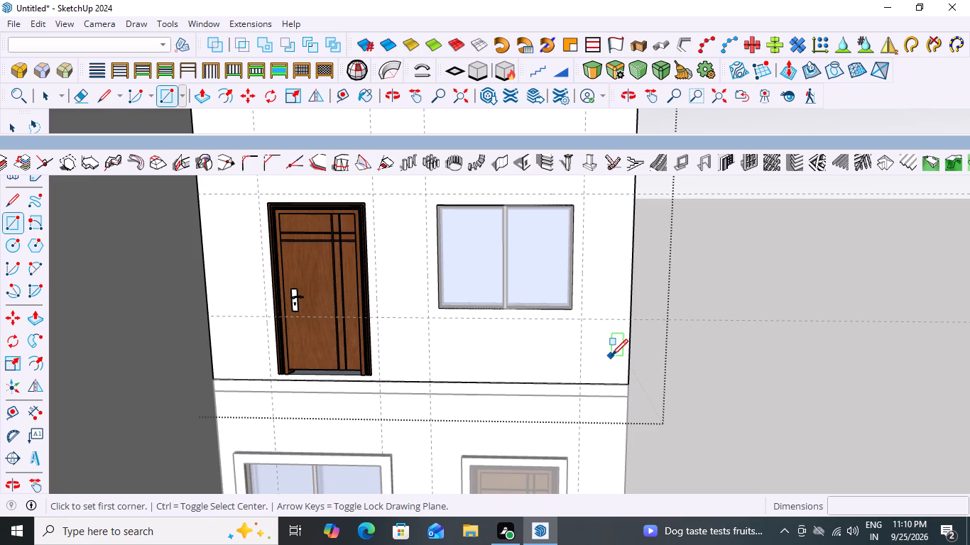
scroll(423, 224, up, 2)
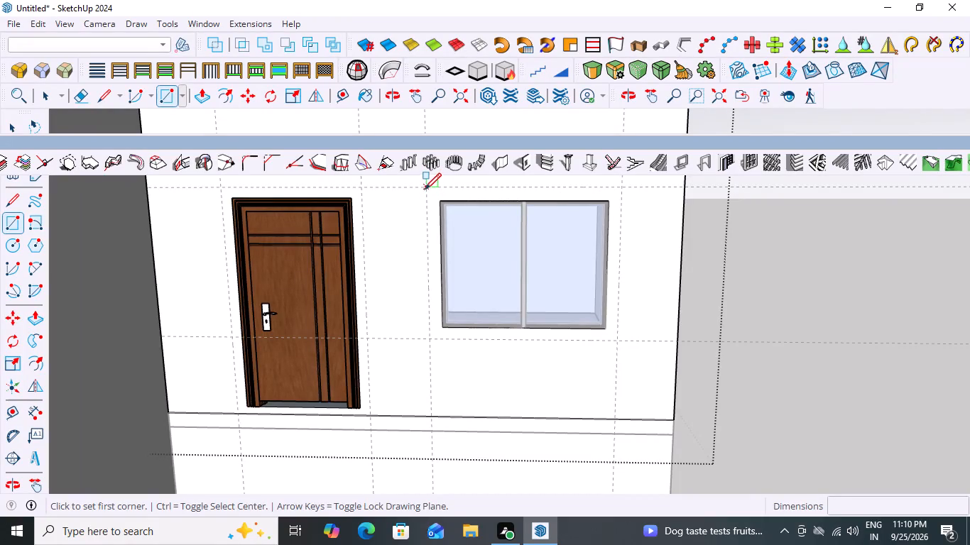
click(425, 188)
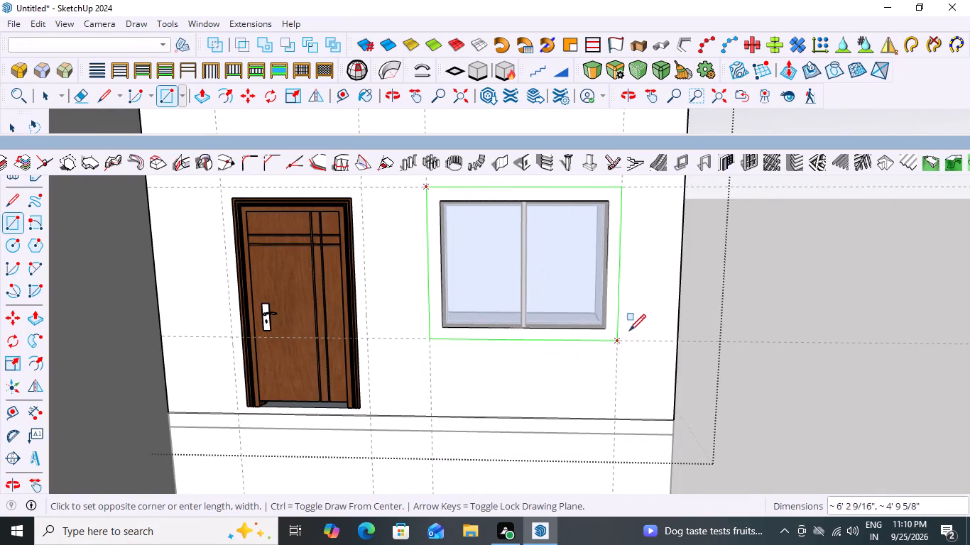
click(617, 343)
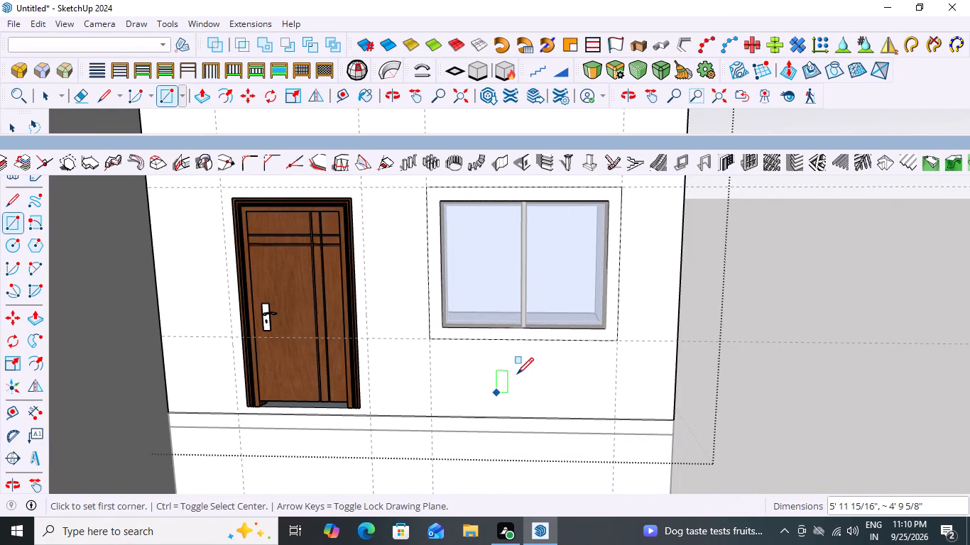
Draw a rectangle around the upper-storey door from the upper guide to the wall's bottom edge, about 4' 5 7/16" by 7' 5".
scroll(528, 368, down, 7)
scroll(650, 357, up, 3)
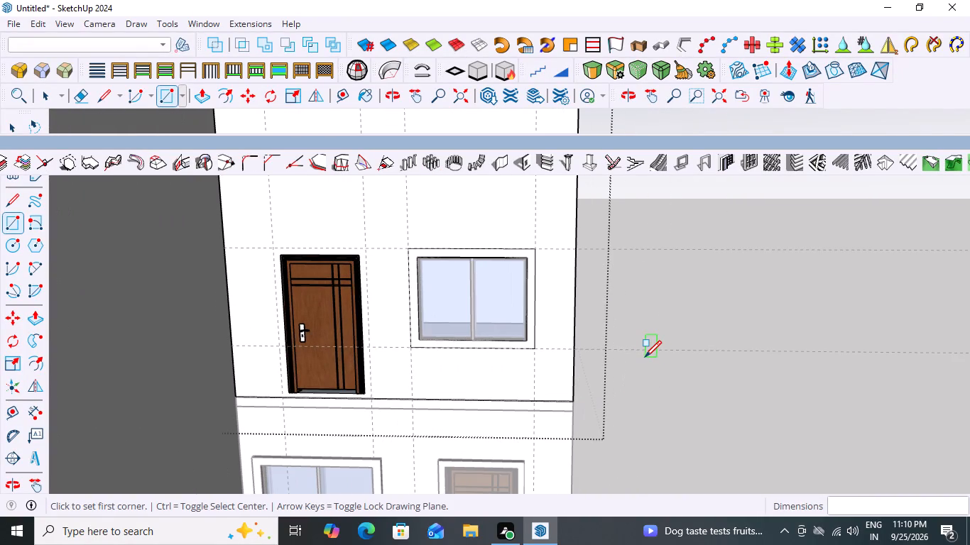
scroll(576, 274, down, 5)
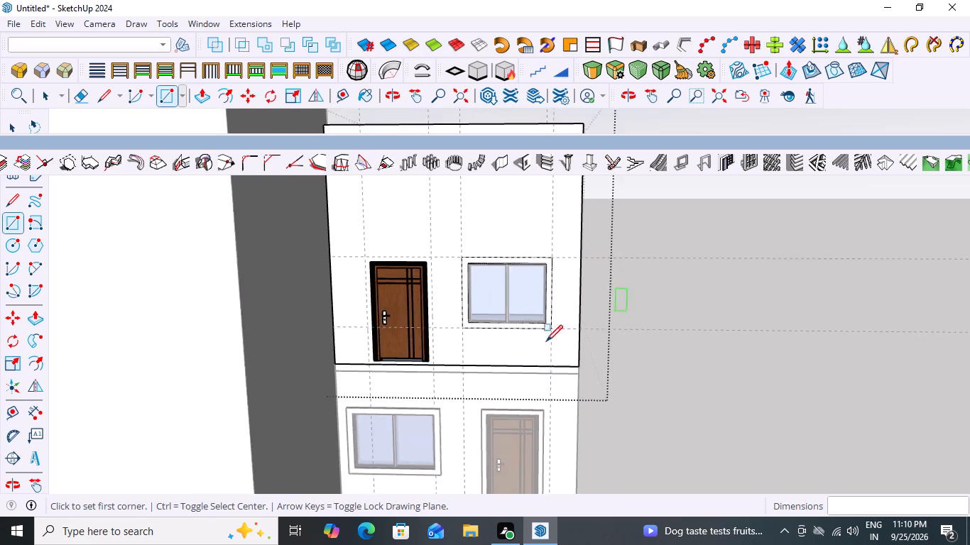
scroll(395, 306, up, 6)
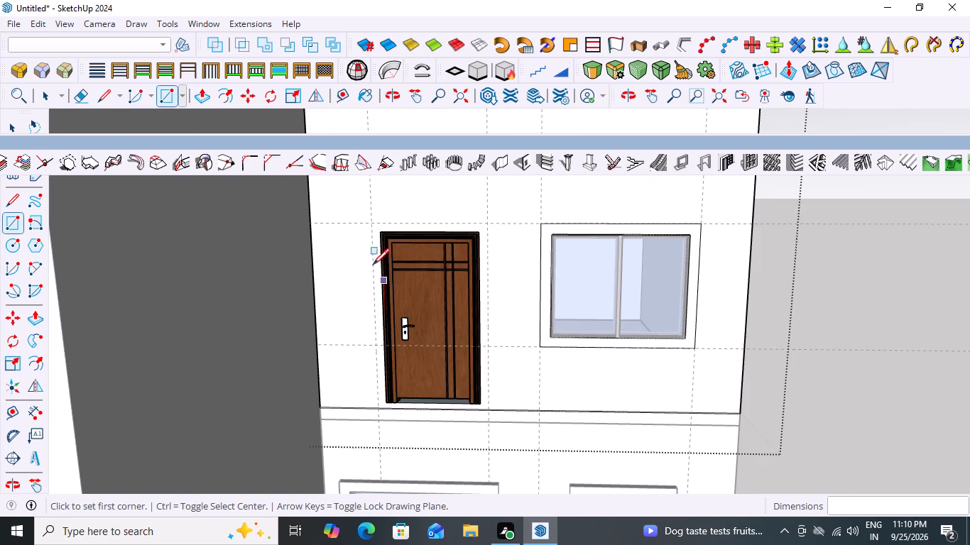
drag(371, 223, 367, 232)
scroll(479, 446, up, 6)
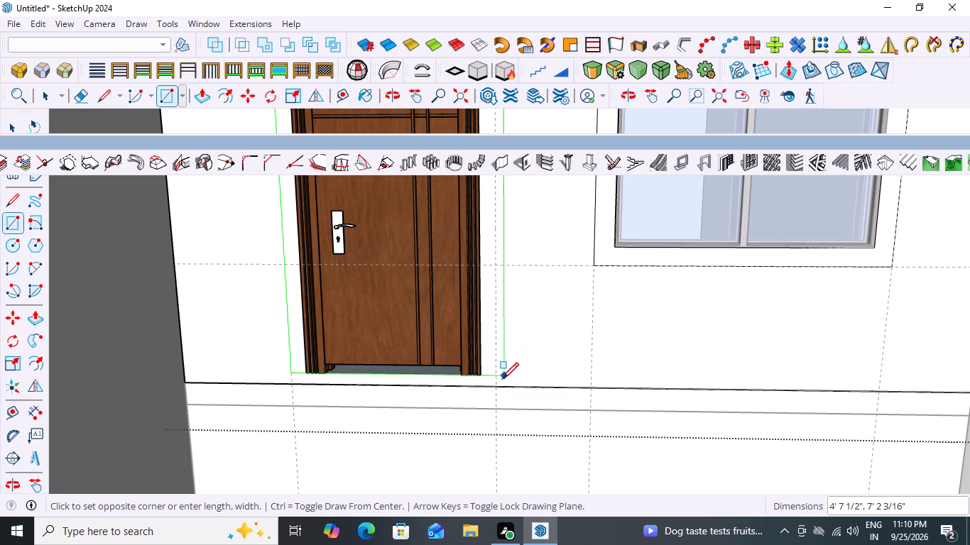
click(498, 385)
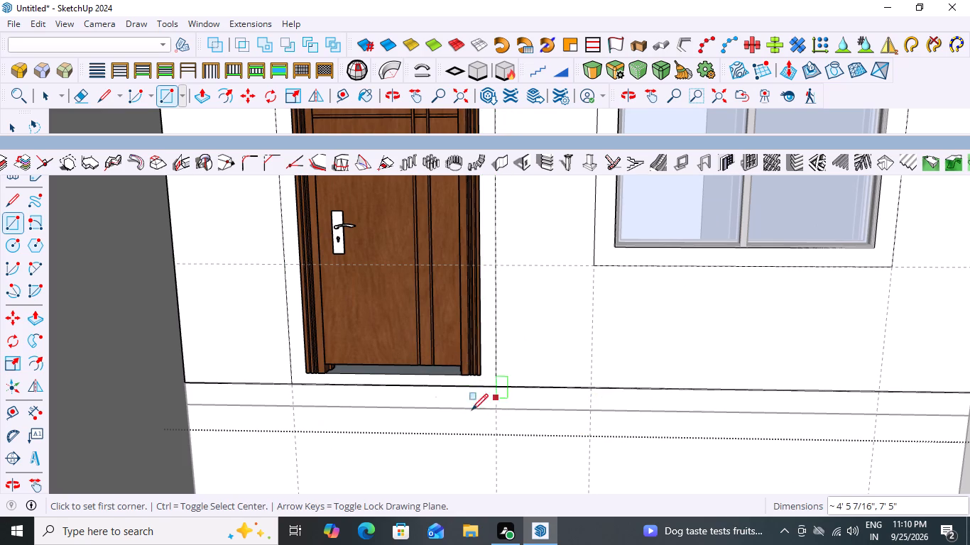
Draw a vertical line from the door frame's bottom corner farther from the window down to the wall's bottom edge.
scroll(457, 353, down, 15)
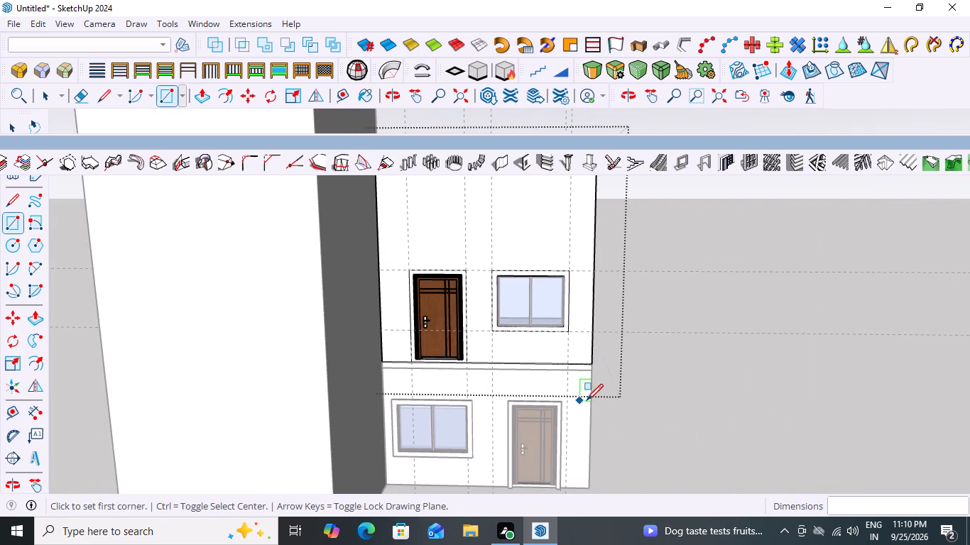
key(space)
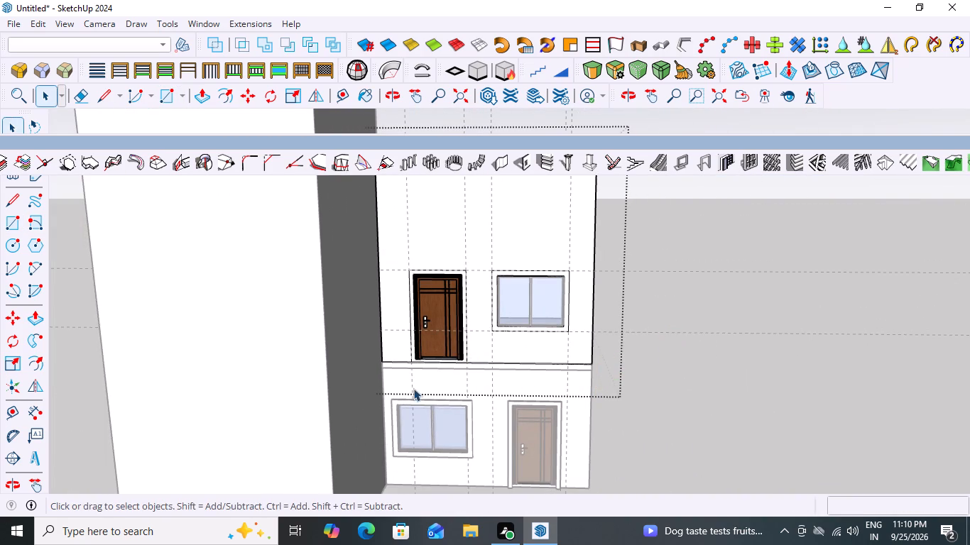
scroll(411, 382, up, 19)
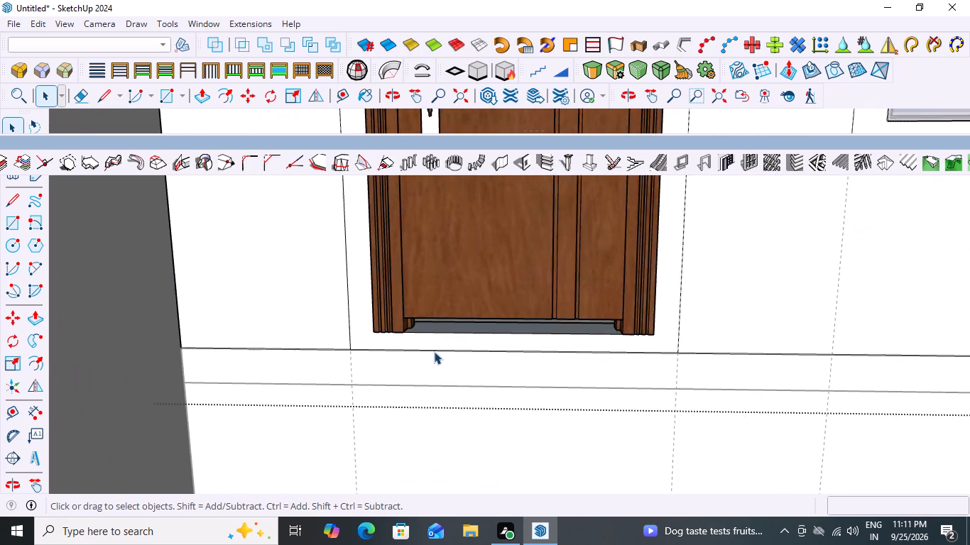
scroll(434, 351, up, 2)
scroll(434, 351, down, 5)
scroll(377, 344, up, 9)
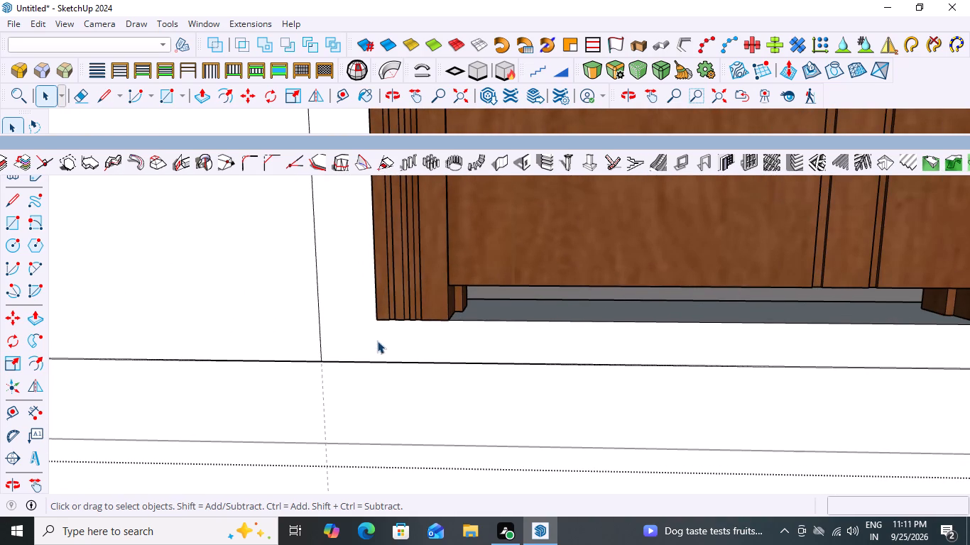
key(l)
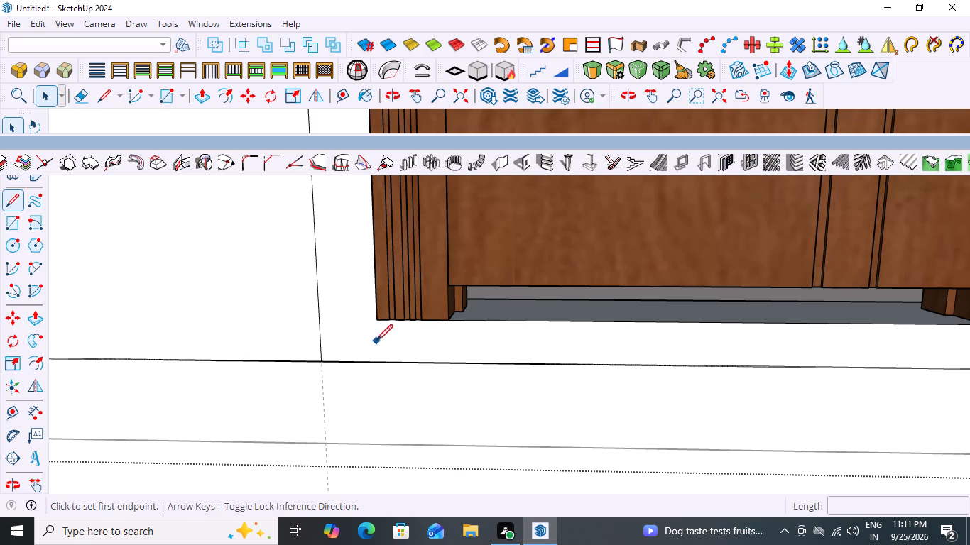
click(377, 322)
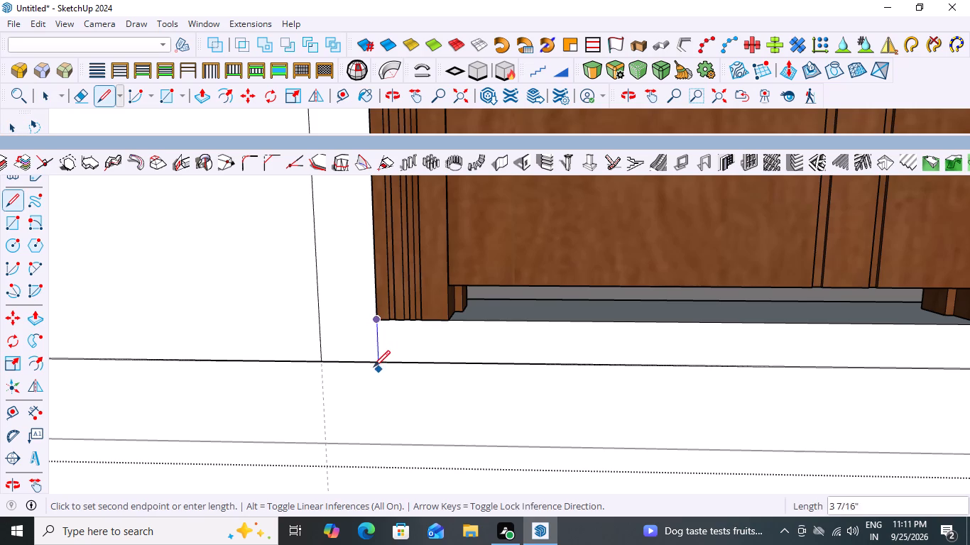
click(376, 363)
Draw a vertical line from the door frame's bottom corner nearer the window down to the wall's bottom edge.
scroll(321, 383, down, 4)
scroll(489, 421, down, 5)
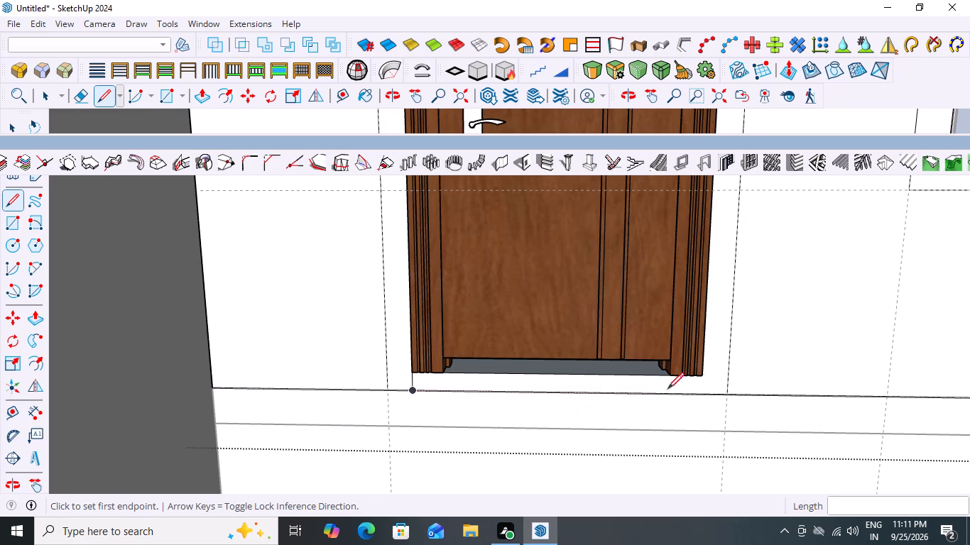
scroll(736, 381, up, 2)
scroll(687, 451, up, 3)
scroll(717, 374, up, 3)
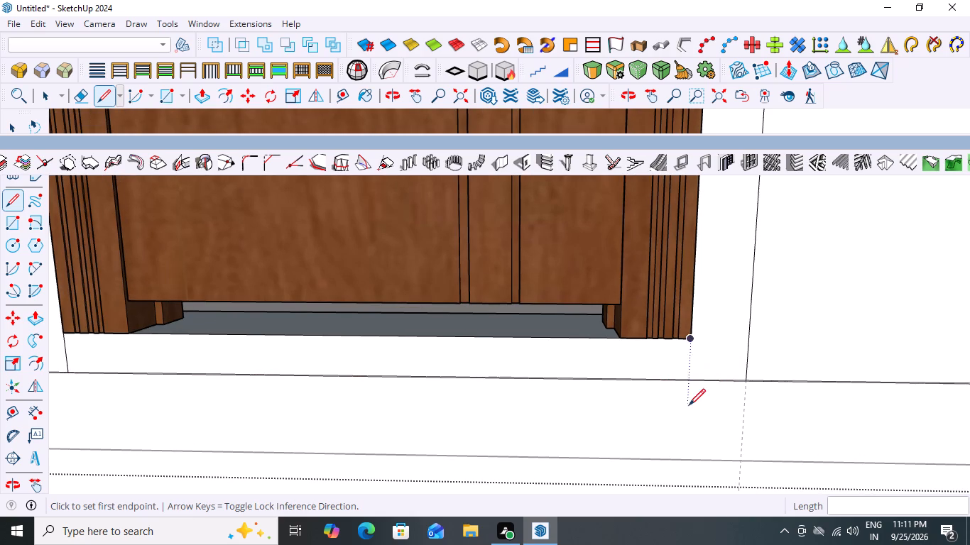
click(690, 340)
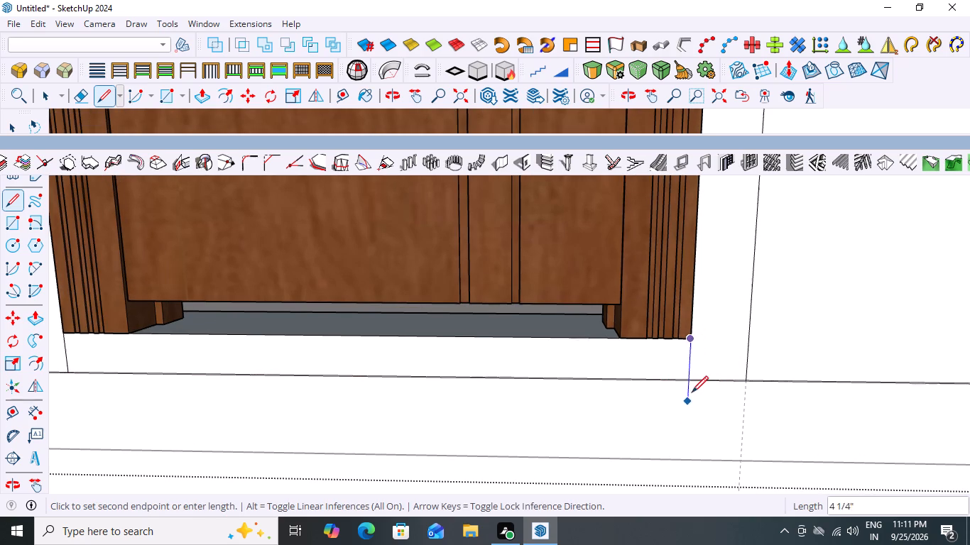
click(691, 381)
scroll(778, 397, down, 3)
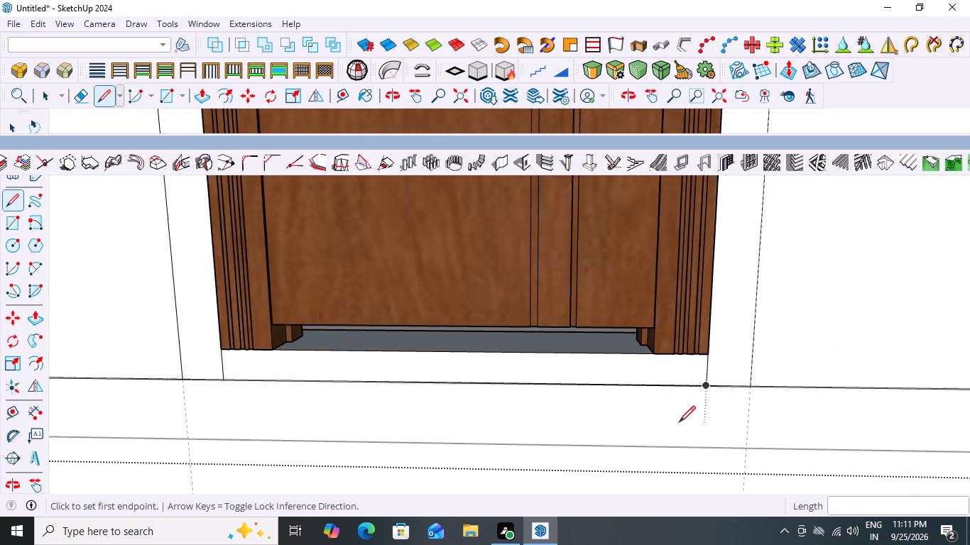
scroll(679, 422, down, 8)
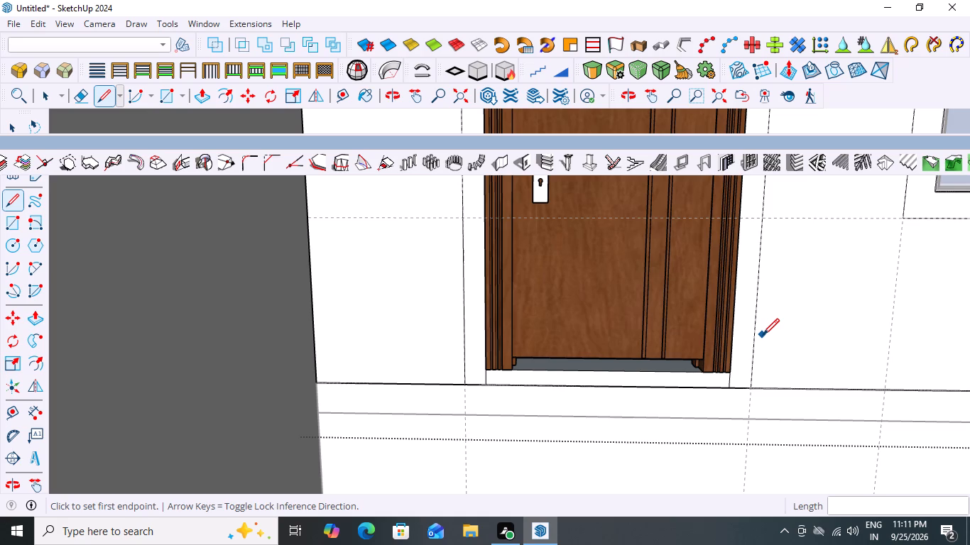
scroll(440, 289, down, 8)
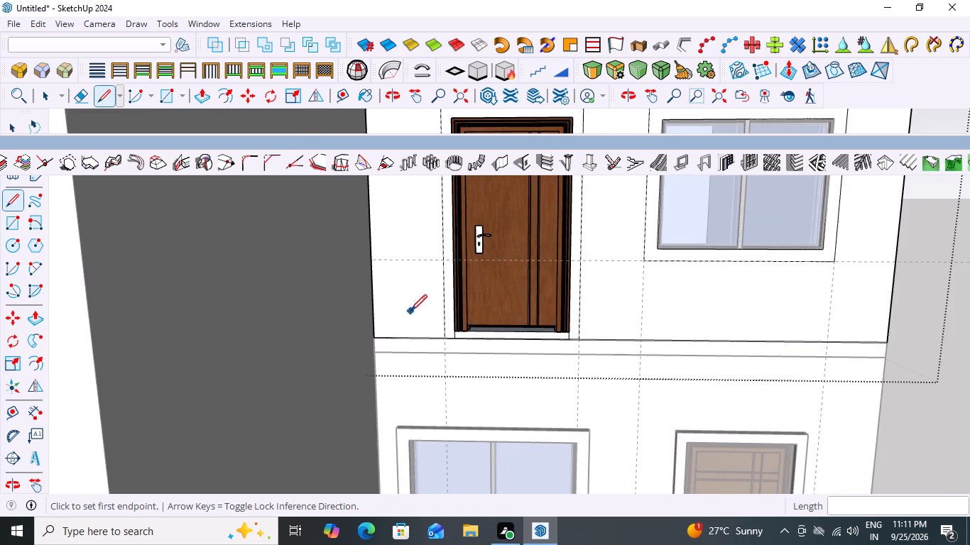
Push/Pull the surround face around the upper-storey window outward by 3".
scroll(589, 304, up, 3)
key(space)
scroll(589, 304, down, 3)
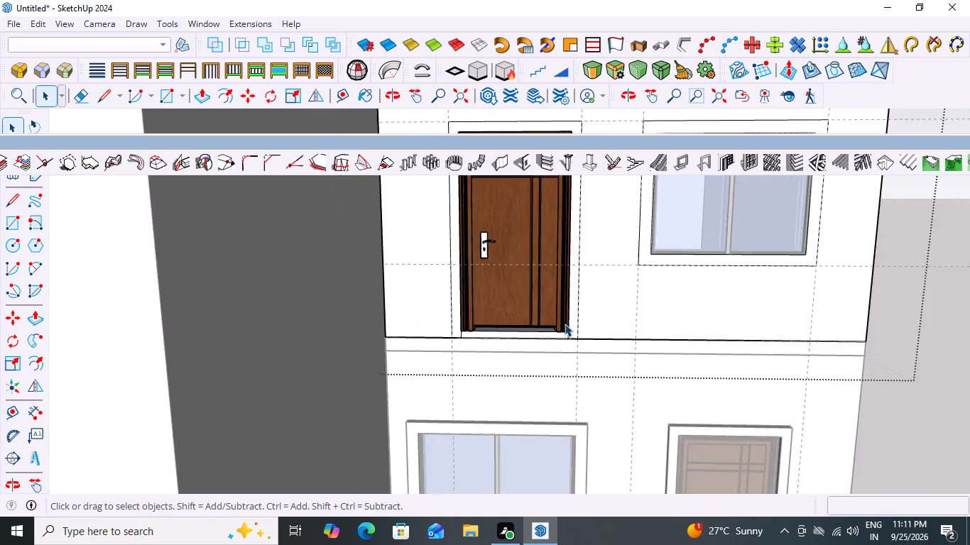
scroll(565, 324, down, 9)
scroll(547, 236, up, 7)
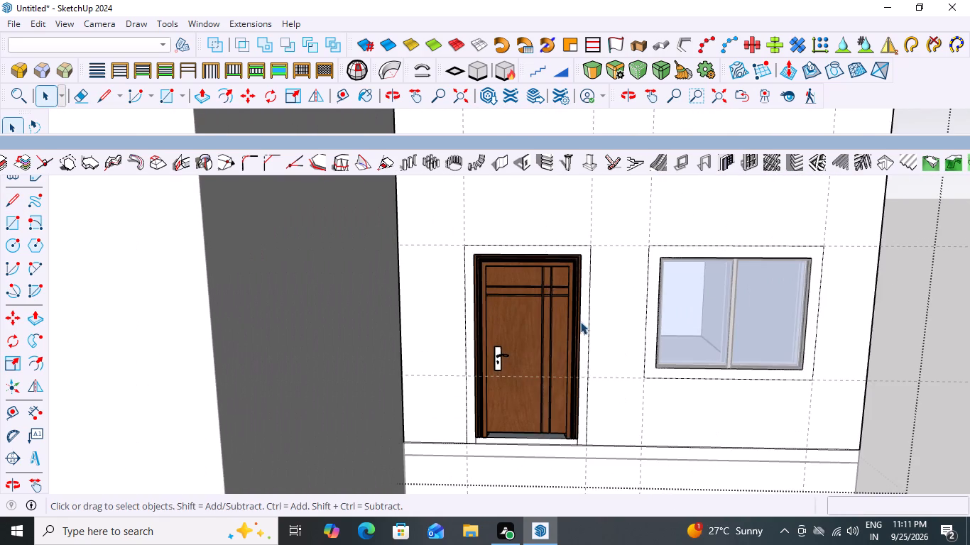
scroll(583, 325, up, 1)
double_click(663, 242)
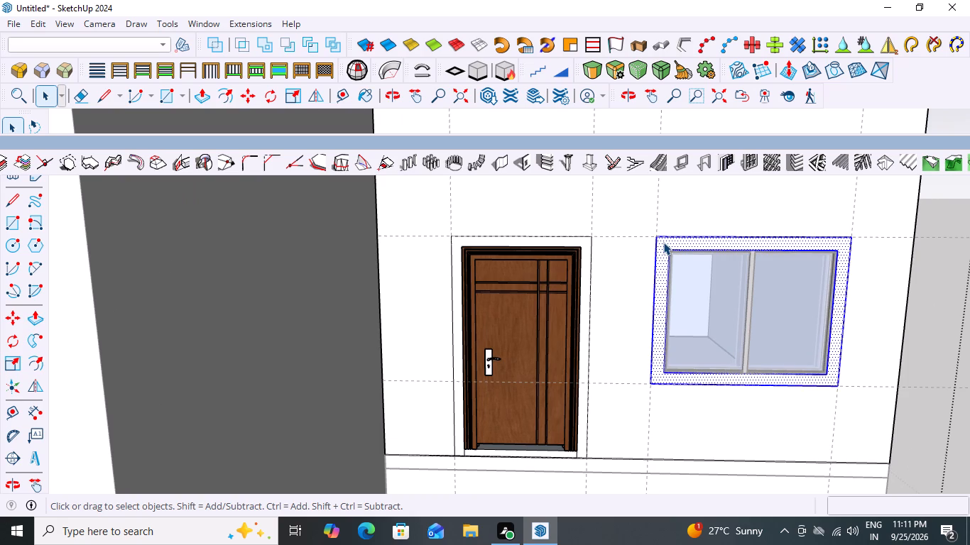
key(p)
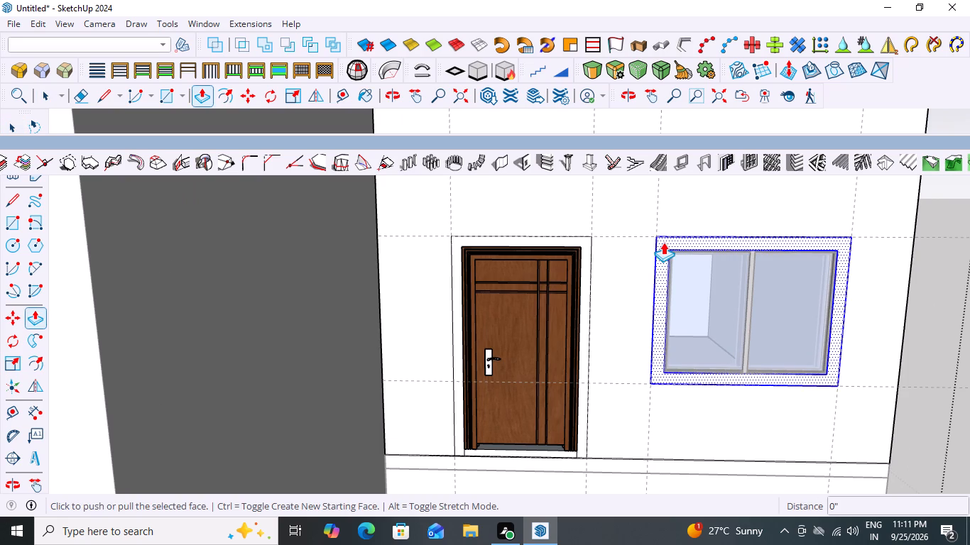
click(663, 235)
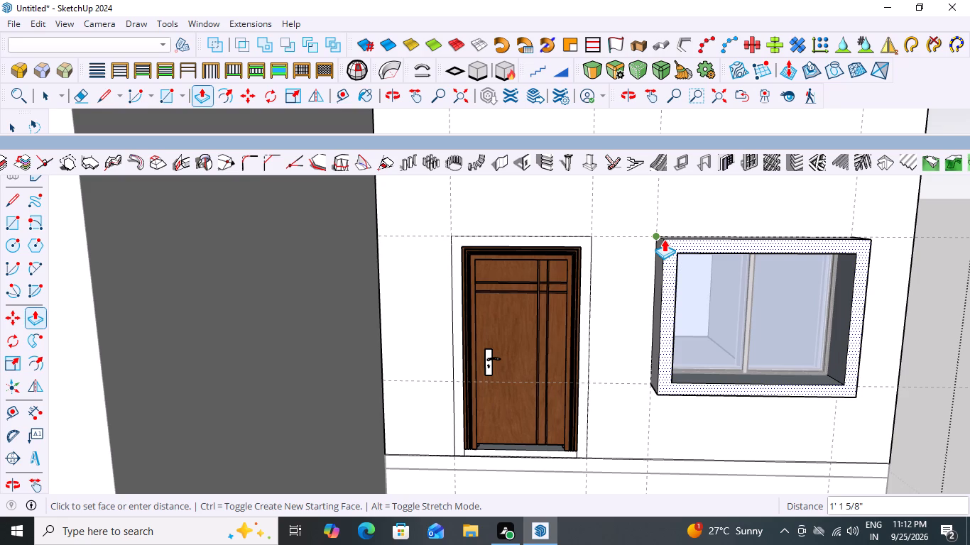
key(3)
key(shift+quotedbl)
key(Return)
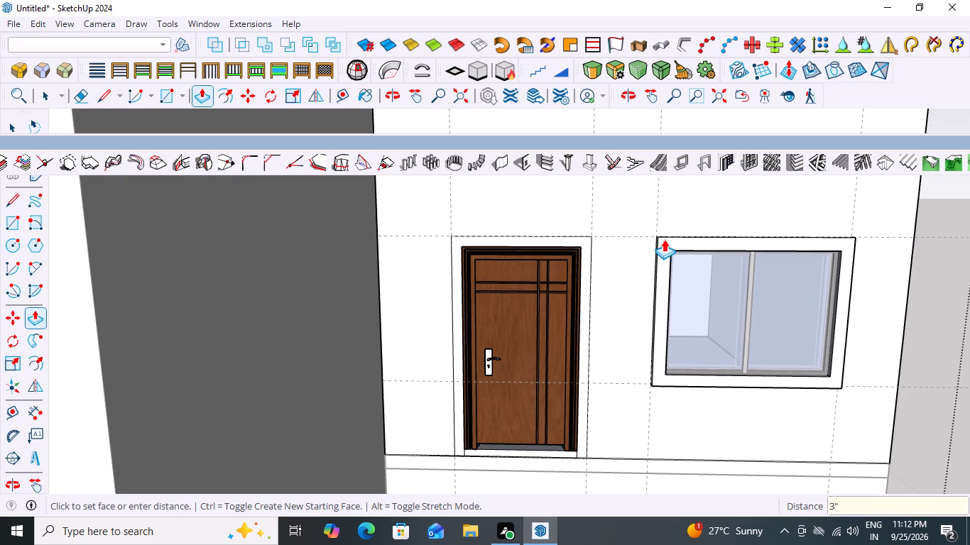
Push/Pull the surround face around the upper-storey door outward by 3" and close the wall group.
scroll(747, 332, down, 2)
scroll(675, 327, down, 3)
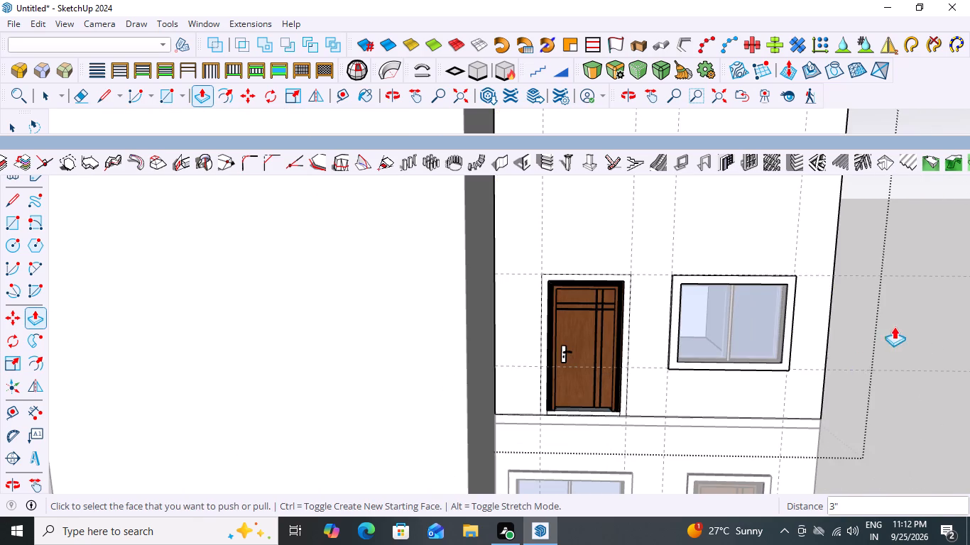
middle_drag(905, 312, 884, 307)
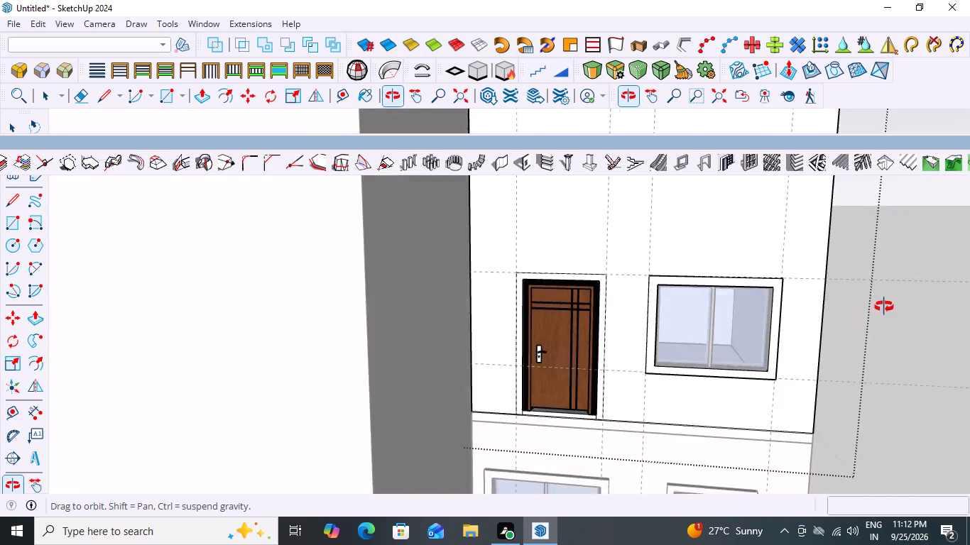
middle_drag(884, 307, 886, 306)
scroll(549, 387, up, 5)
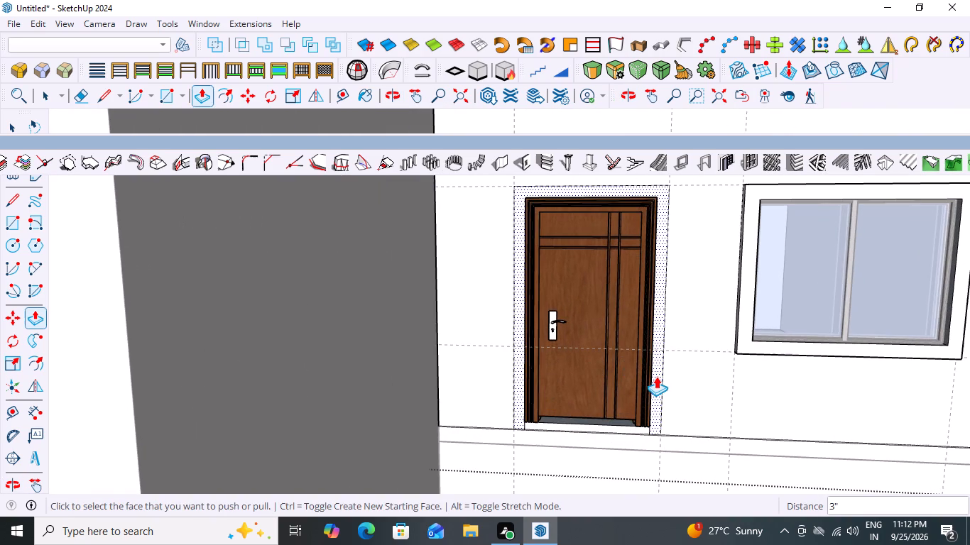
click(656, 376)
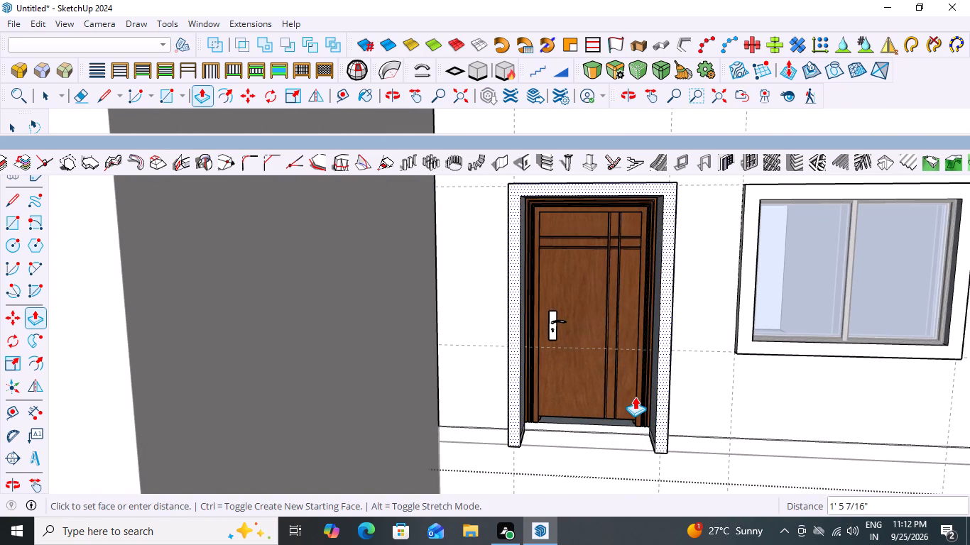
key(3)
key(shift+quotedbl)
key(Return)
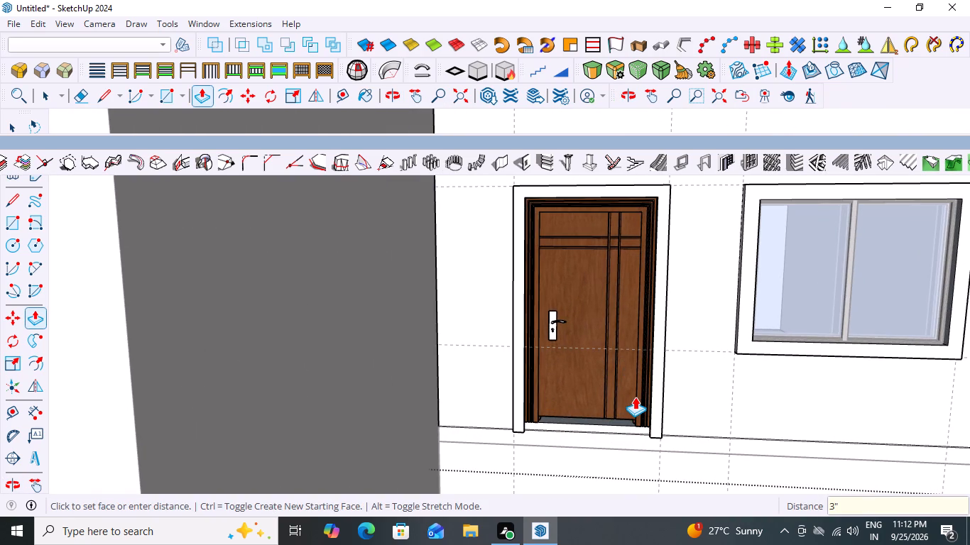
key(space)
scroll(420, 347, down, 8)
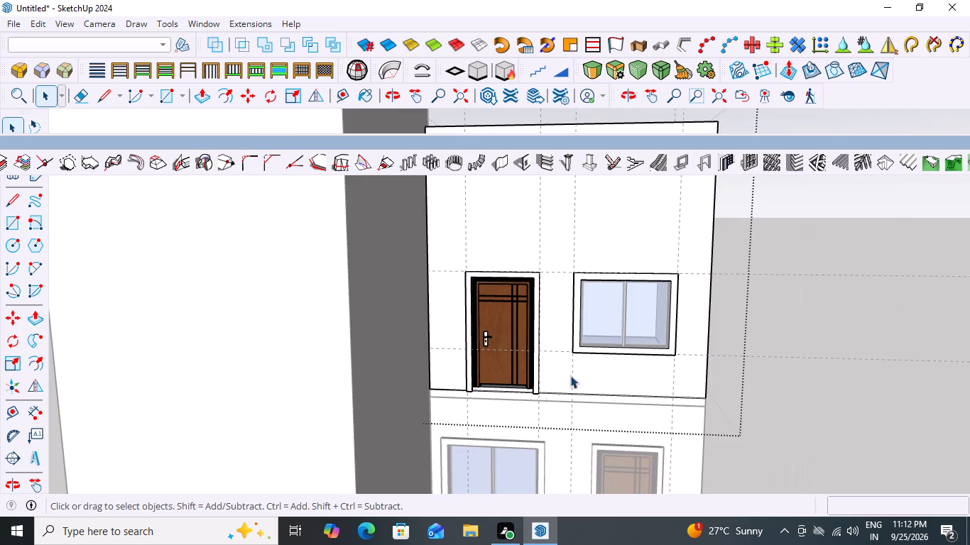
middle_drag(605, 354, 455, 381)
click(857, 355)
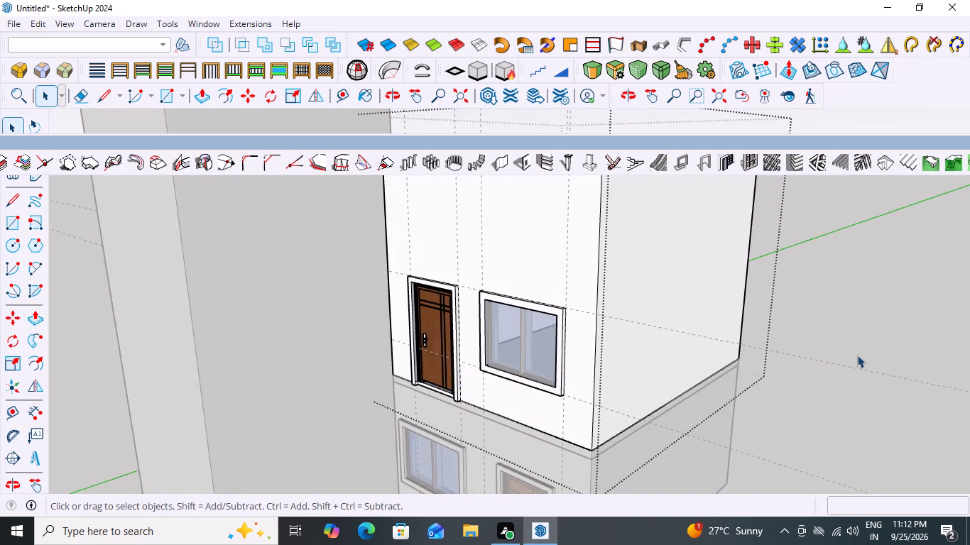
Examine the front wall's doors and windows and the overall two-storey and tower massing from several angles.
middle_drag(472, 387, 648, 360)
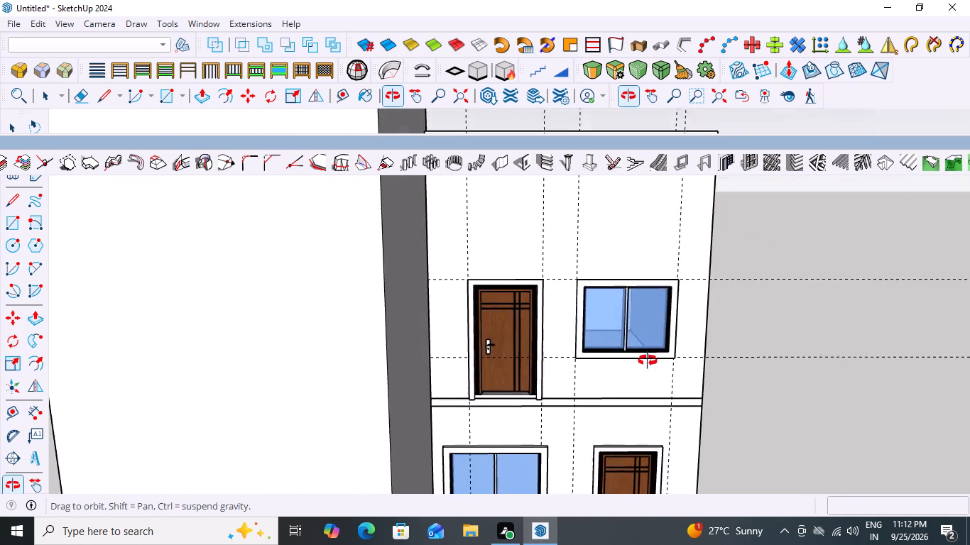
middle_drag(648, 360, 646, 363)
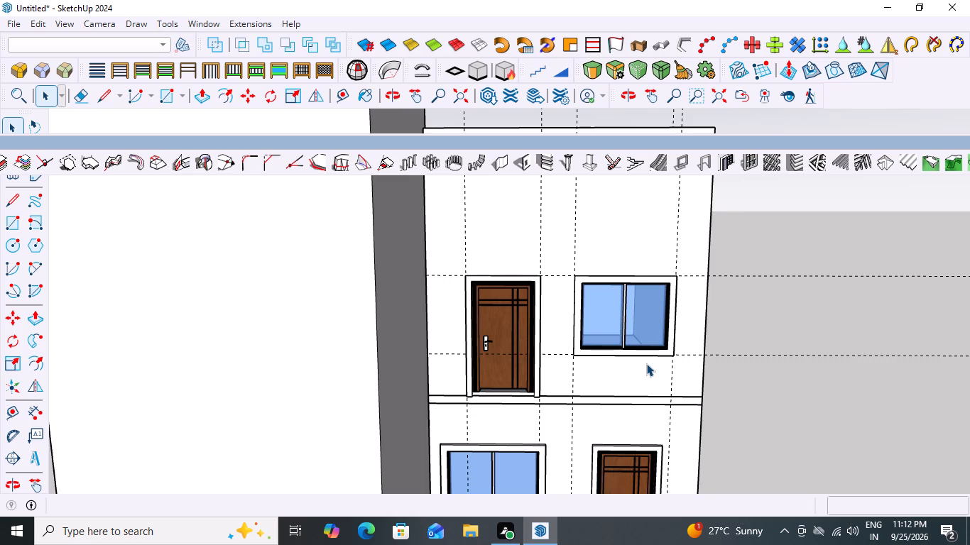
middle_drag(621, 407, 658, 371)
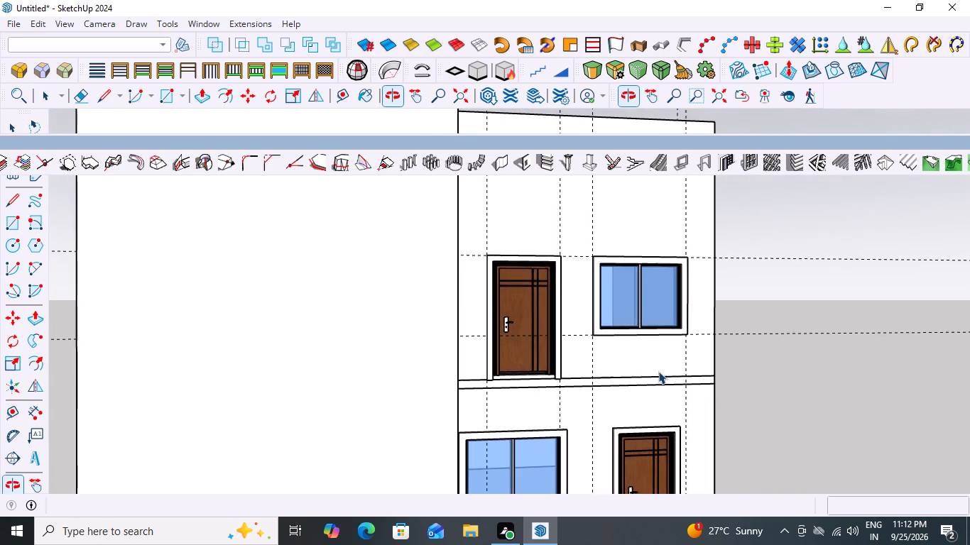
scroll(592, 399, up, 2)
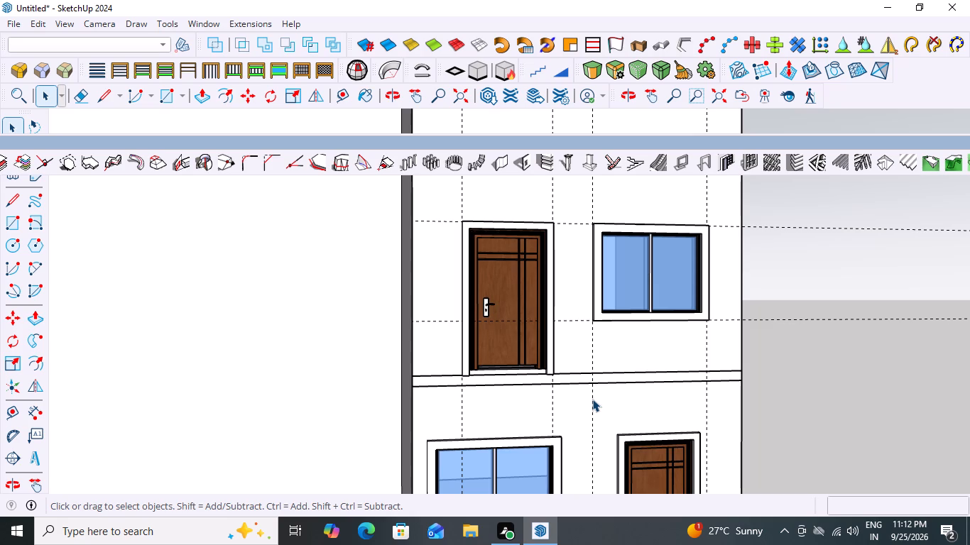
scroll(449, 321, down, 16)
middle_drag(614, 351, 469, 460)
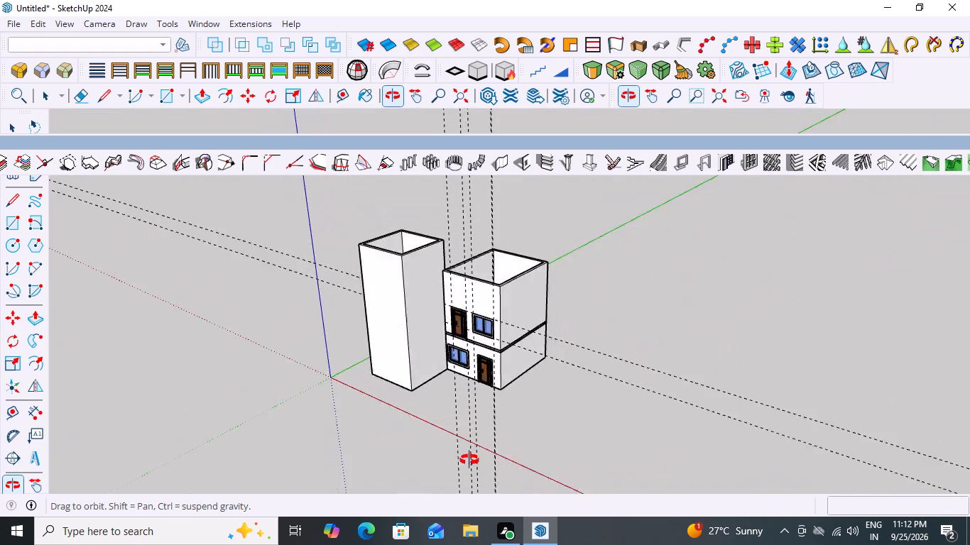
middle_drag(469, 460, 614, 370)
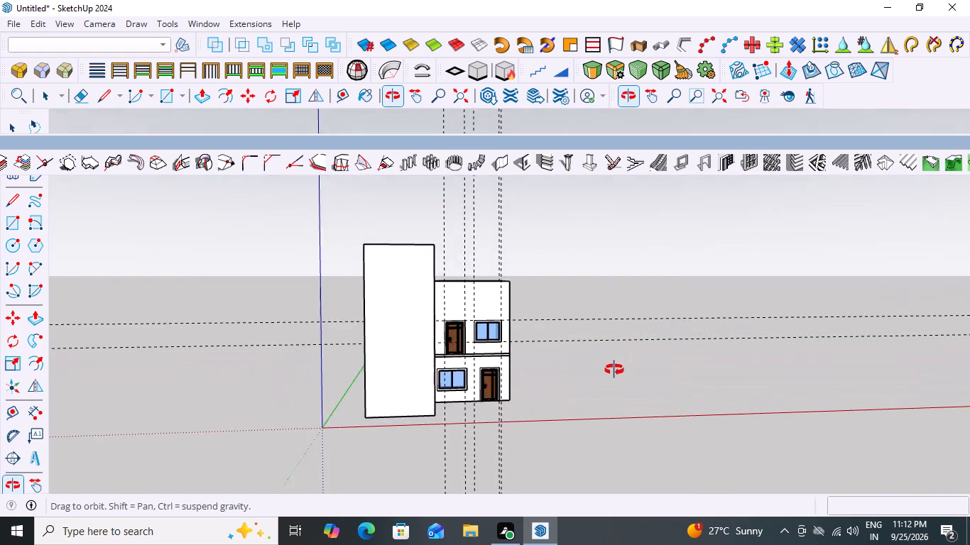
middle_drag(614, 370, 615, 380)
scroll(441, 334, up, 6)
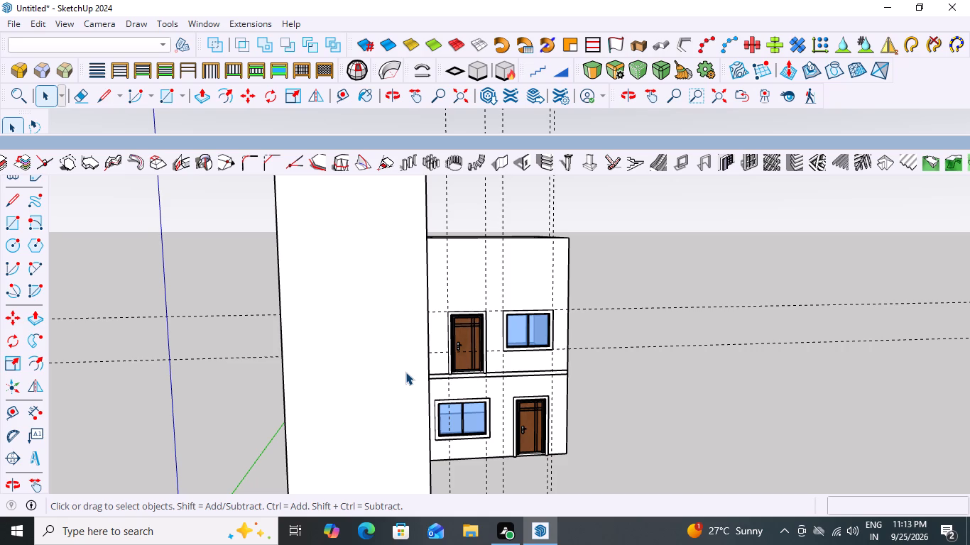
scroll(630, 380, down, 1)
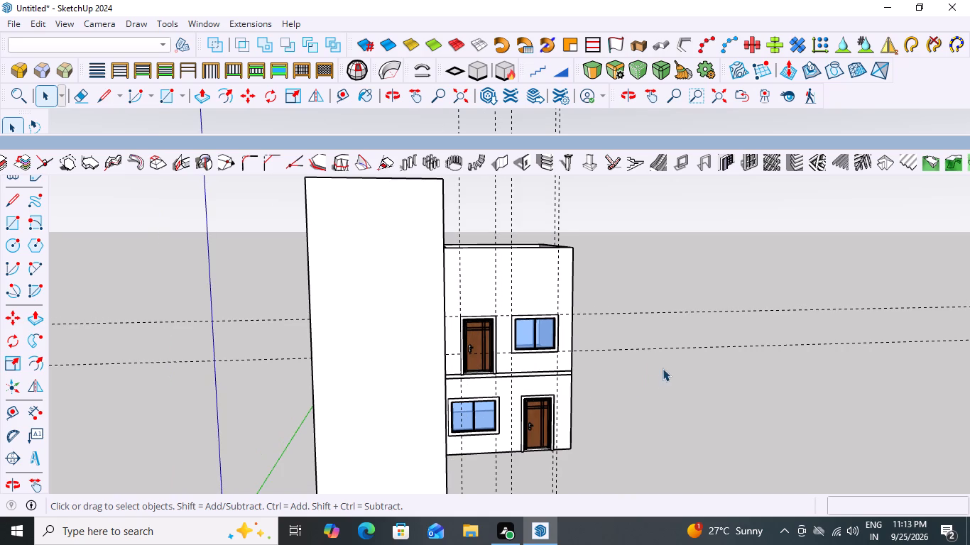
middle_drag(663, 368, 402, 417)
scroll(555, 449, up, 2)
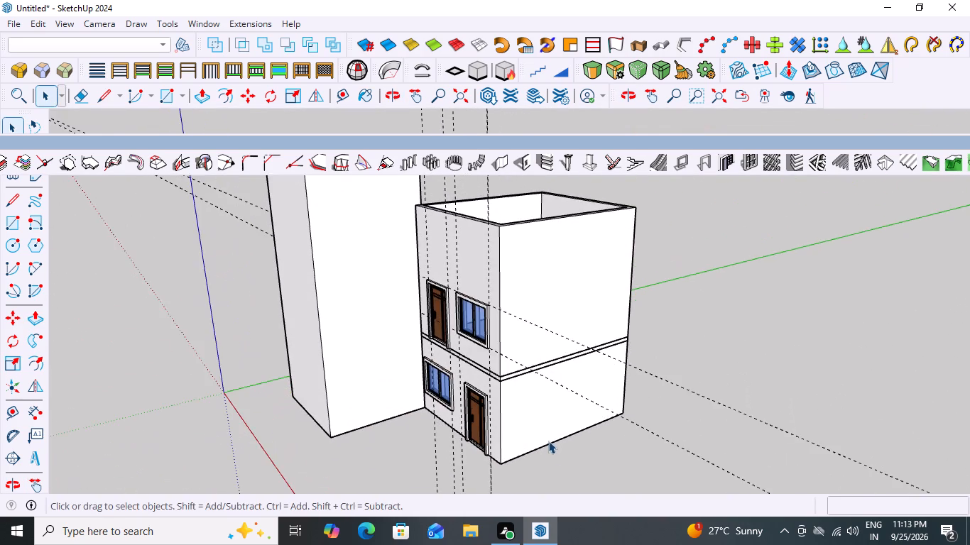
scroll(547, 440, up, 3)
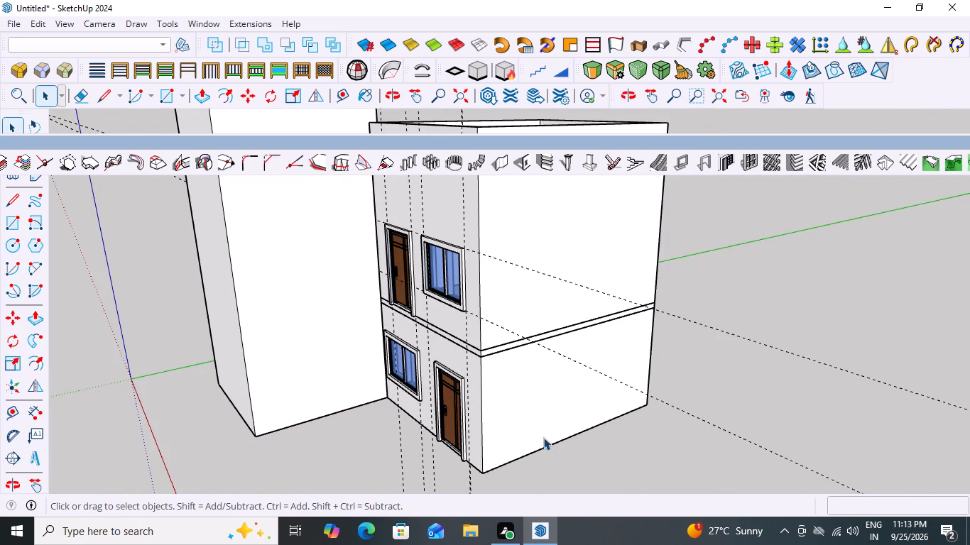
Move the upper storey forward along the green axis by about 17' 10", so it overhangs the lower storey's front wall.
click(473, 333)
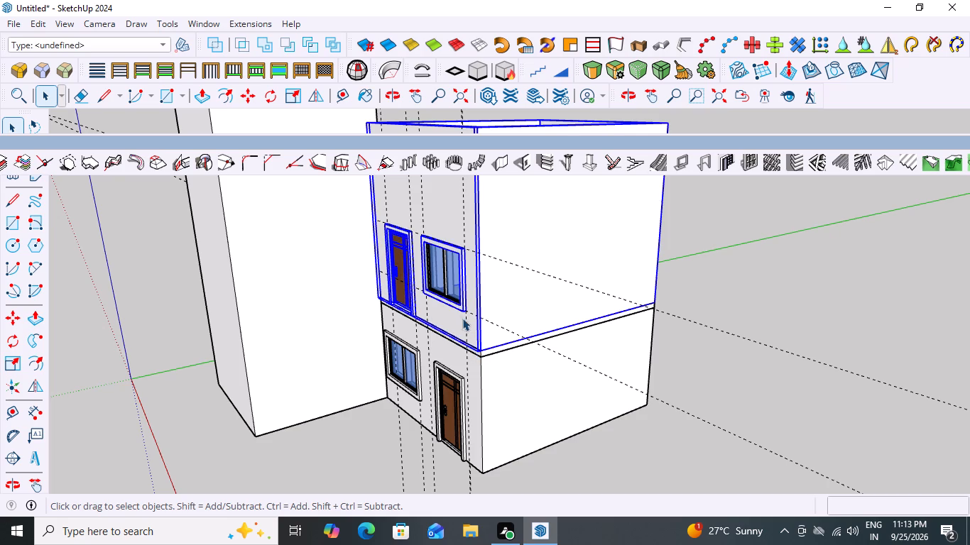
shift+click(455, 288)
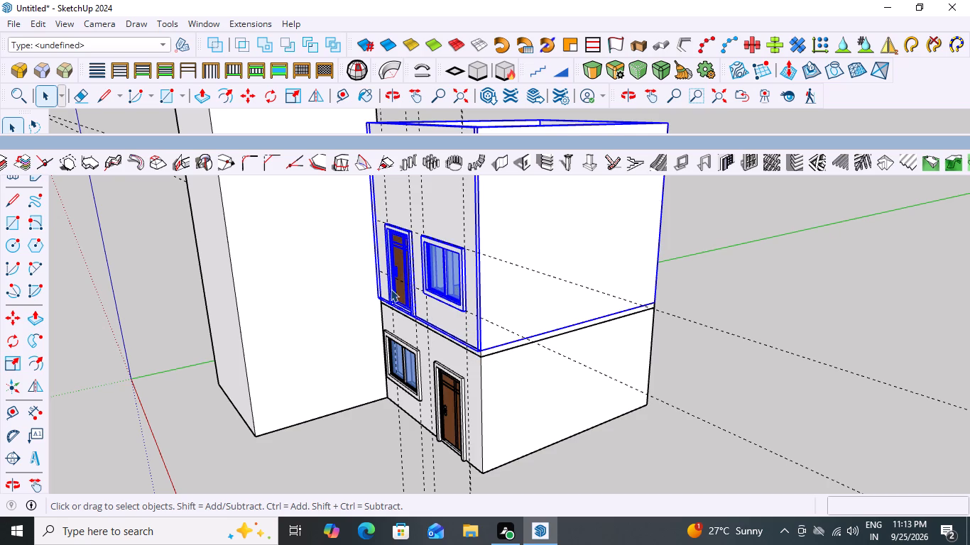
shift+click(397, 287)
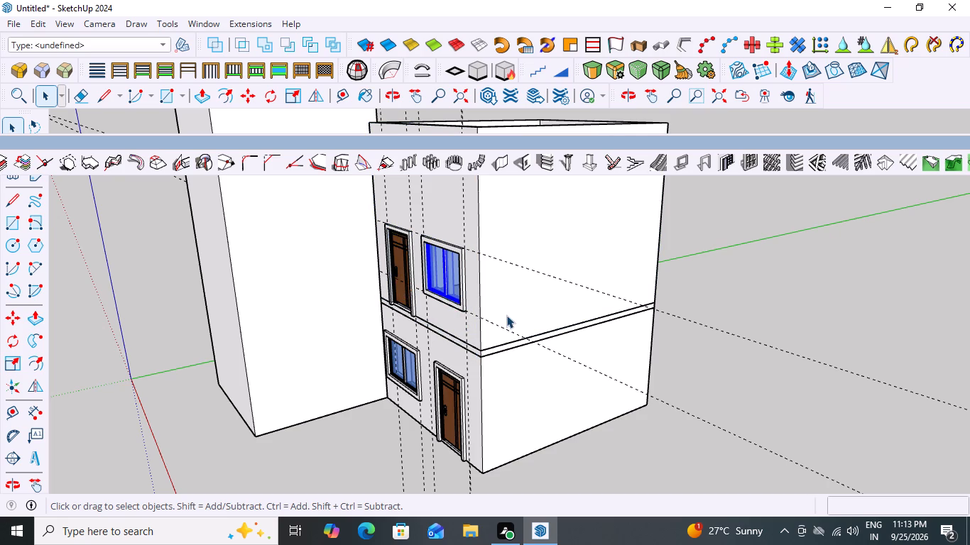
click(506, 315)
shift+click(432, 277)
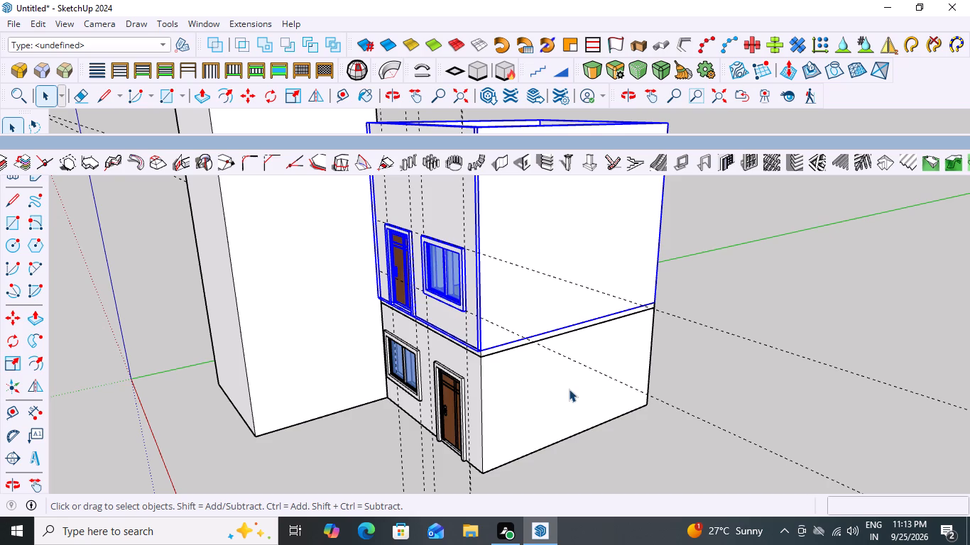
key(m)
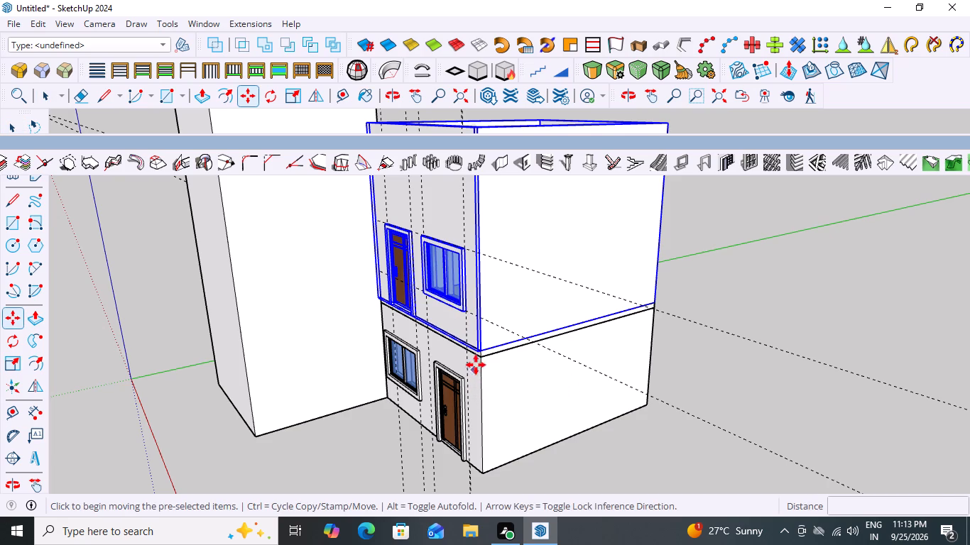
scroll(476, 365, up, 9)
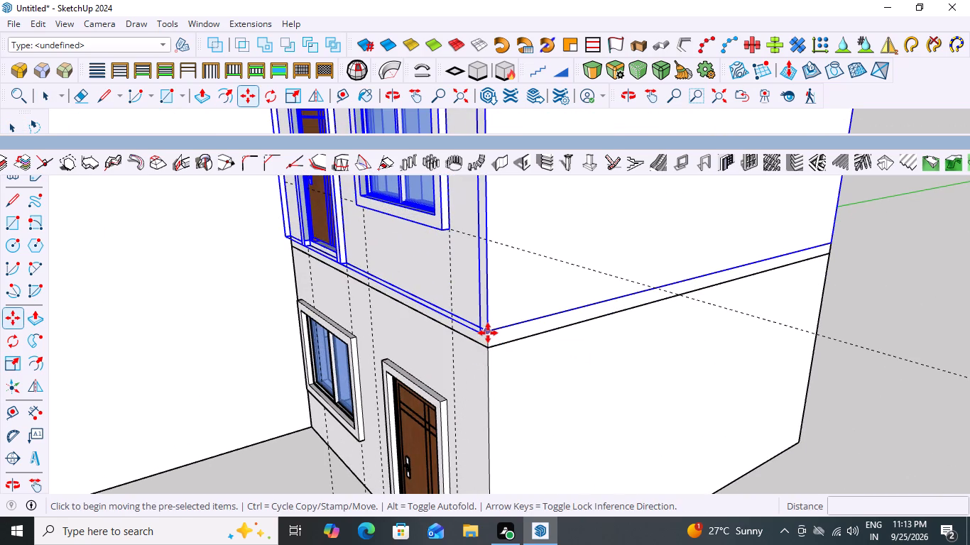
click(488, 333)
scroll(511, 338, down, 12)
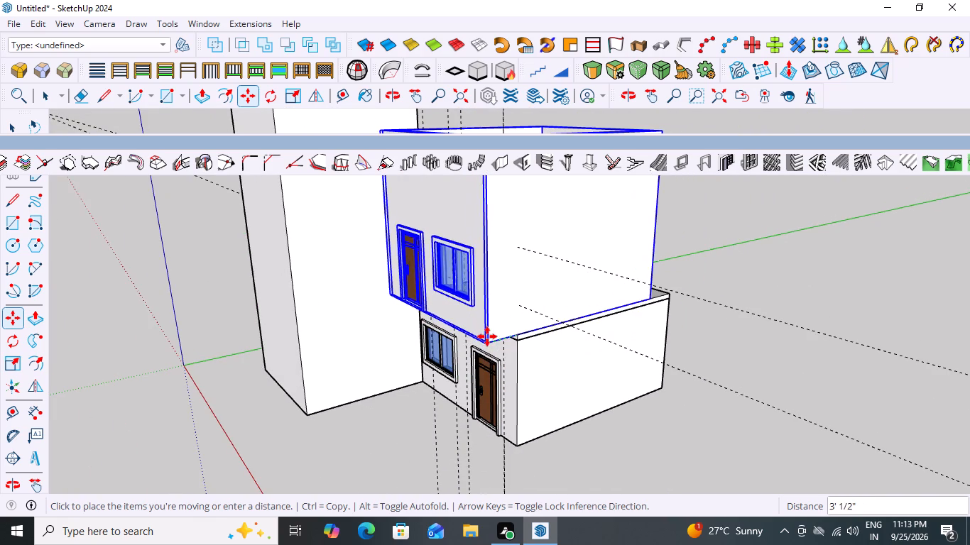
scroll(489, 337, down, 5)
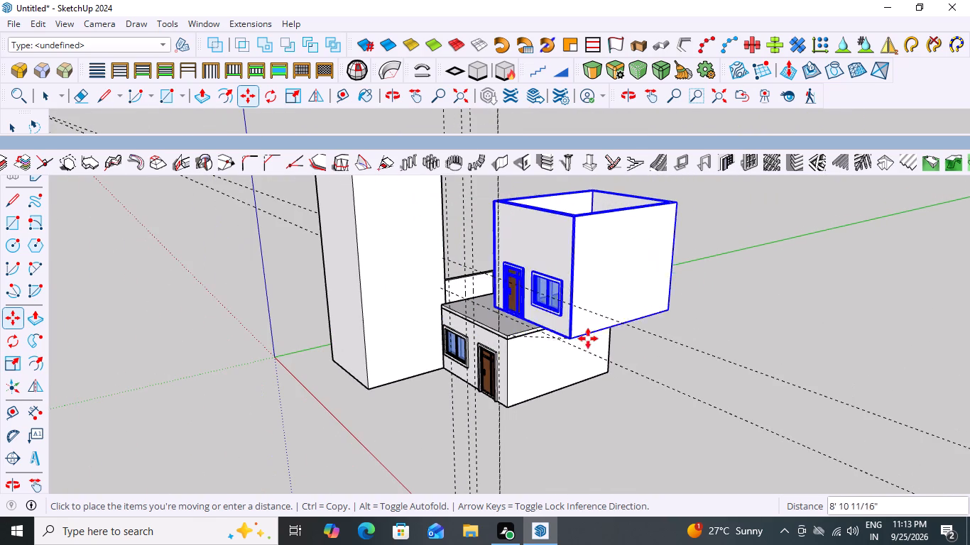
middle_drag(523, 380, 562, 370)
scroll(562, 368, down, 2)
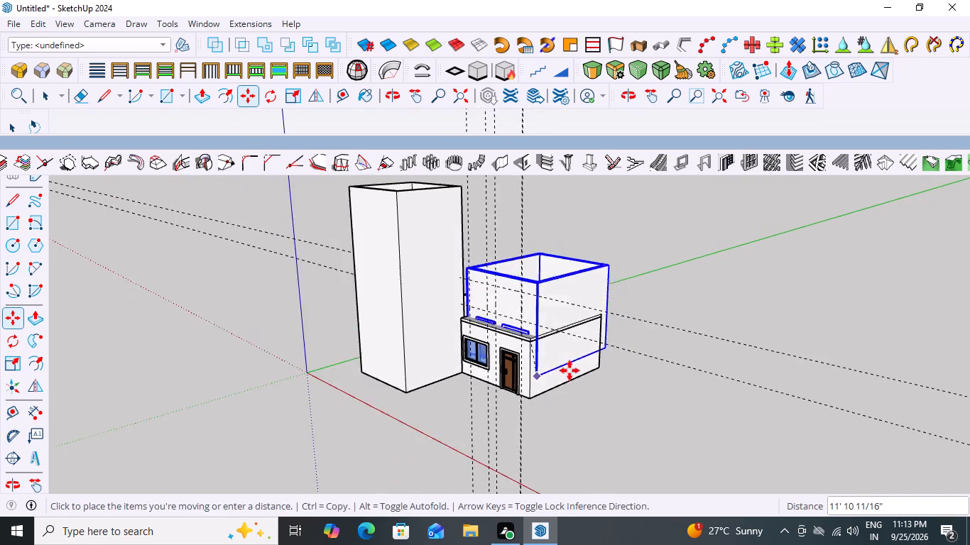
scroll(565, 363, down, 3)
middle_drag(388, 406, 627, 349)
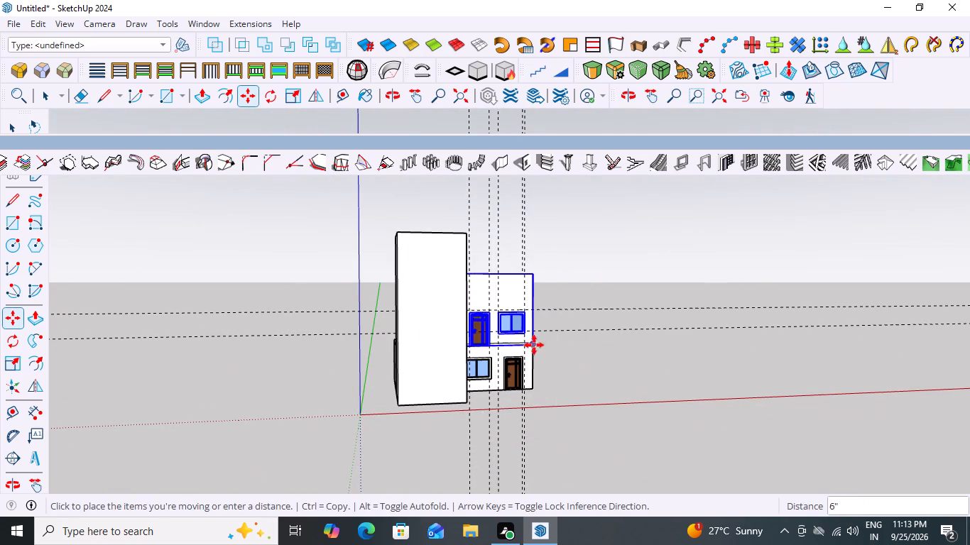
scroll(557, 359, up, 6)
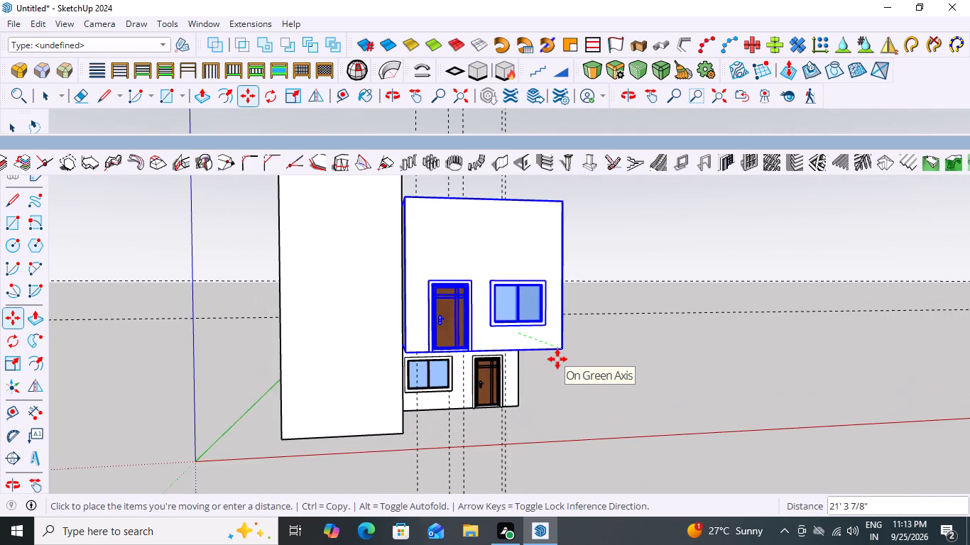
scroll(557, 359, up, 1)
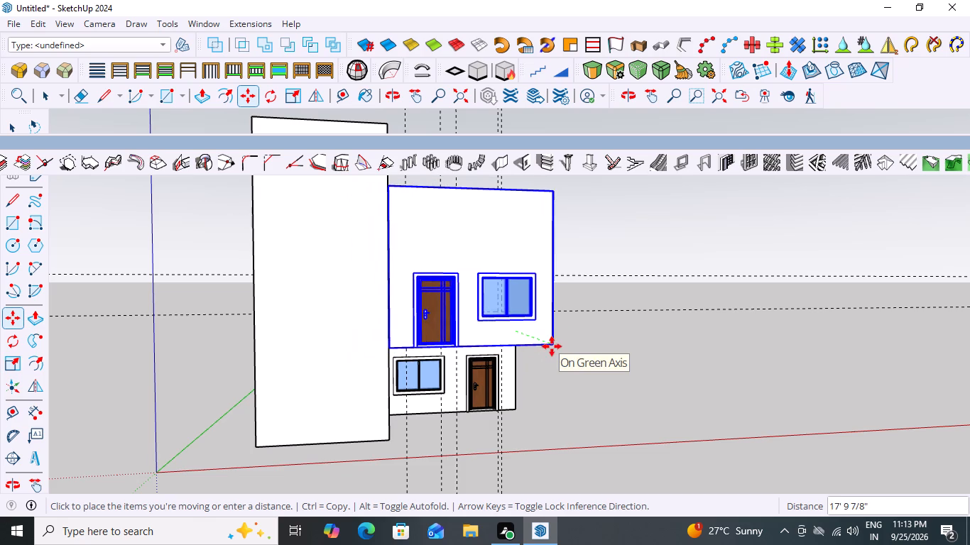
click(552, 346)
scroll(608, 366, down, 6)
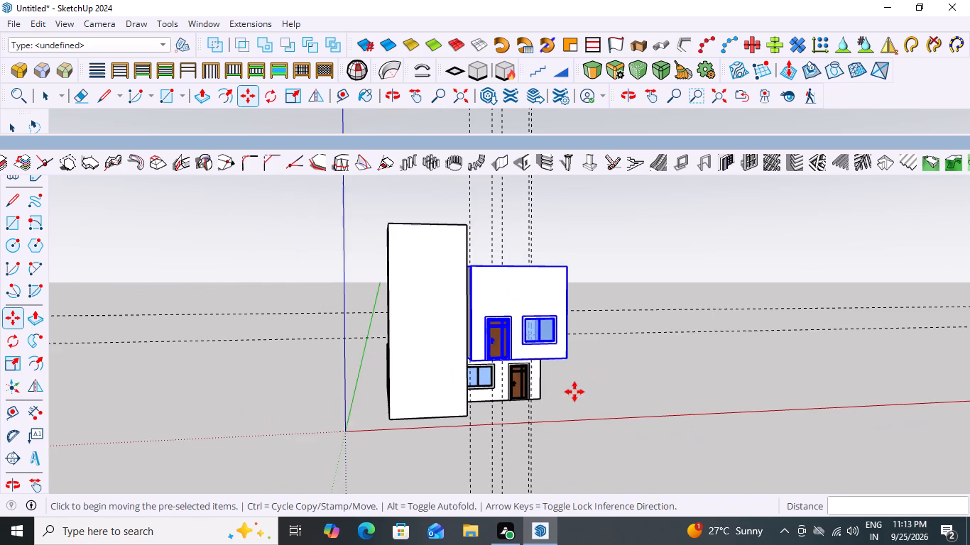
key(space)
Examine the upper storey's overhang relative to the tower and lower storey from the side, above and front.
middle_drag(645, 374, 259, 333)
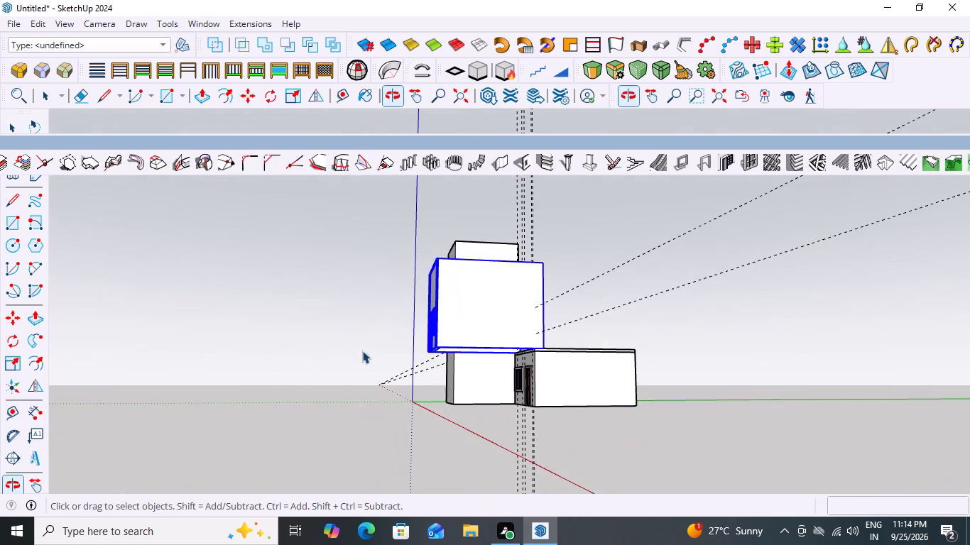
scroll(384, 351, up, 6)
scroll(415, 385, down, 5)
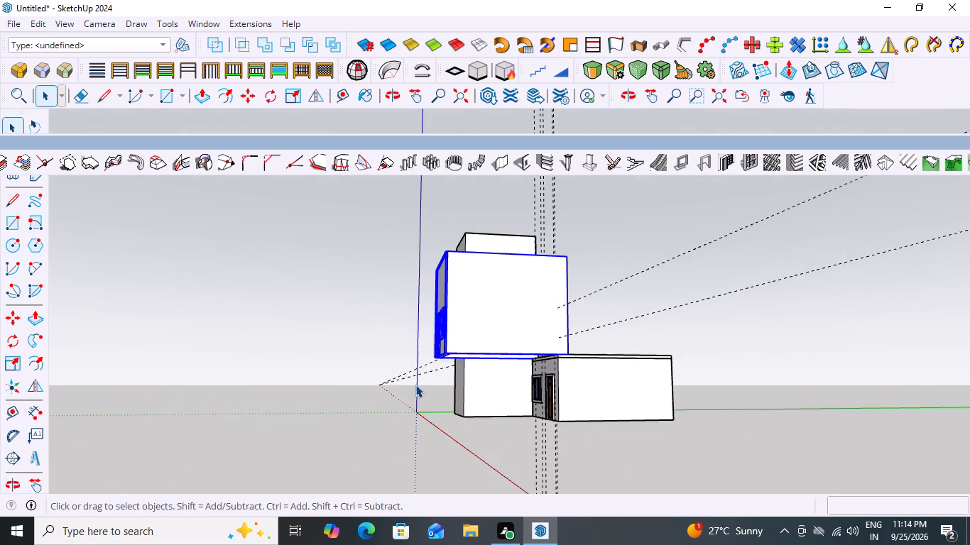
middle_drag(410, 385, 386, 505)
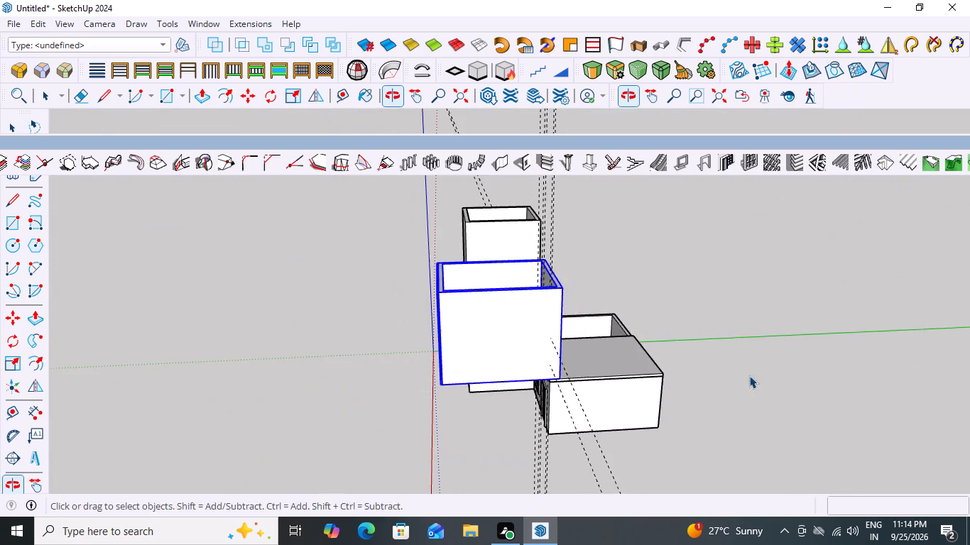
middle_drag(757, 370, 763, 442)
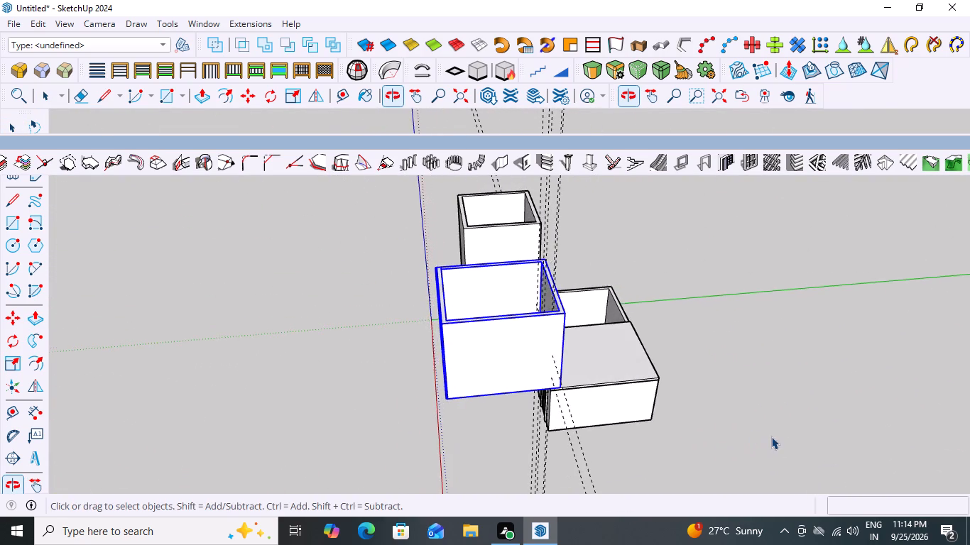
scroll(562, 406, down, 4)
middle_drag(474, 437, 783, 417)
scroll(447, 395, up, 2)
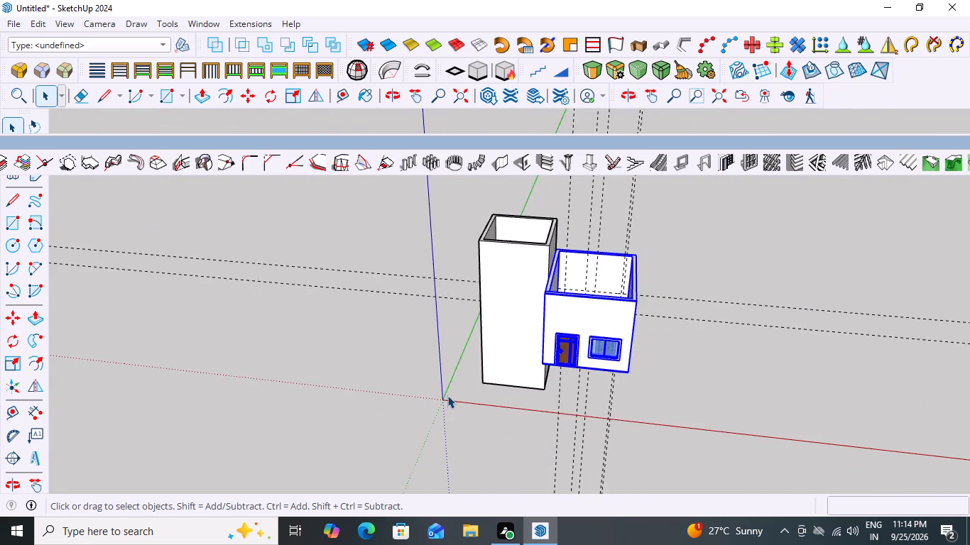
scroll(447, 395, up, 8)
scroll(489, 390, down, 3)
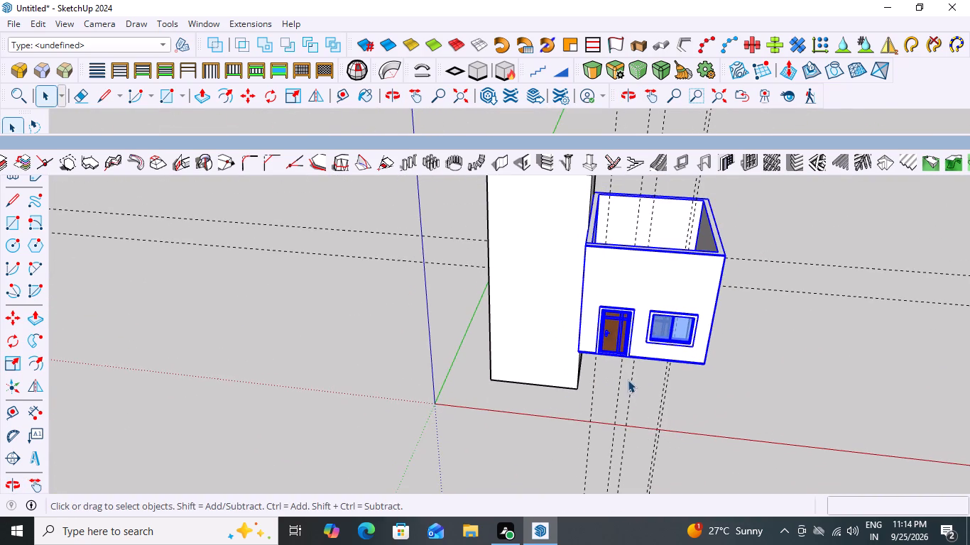
Move the upper storey by its bottom front corner nearest the tower onto the tower's front vertical edge and deselect it.
middle_drag(677, 351, 758, 277)
scroll(594, 329, up, 5)
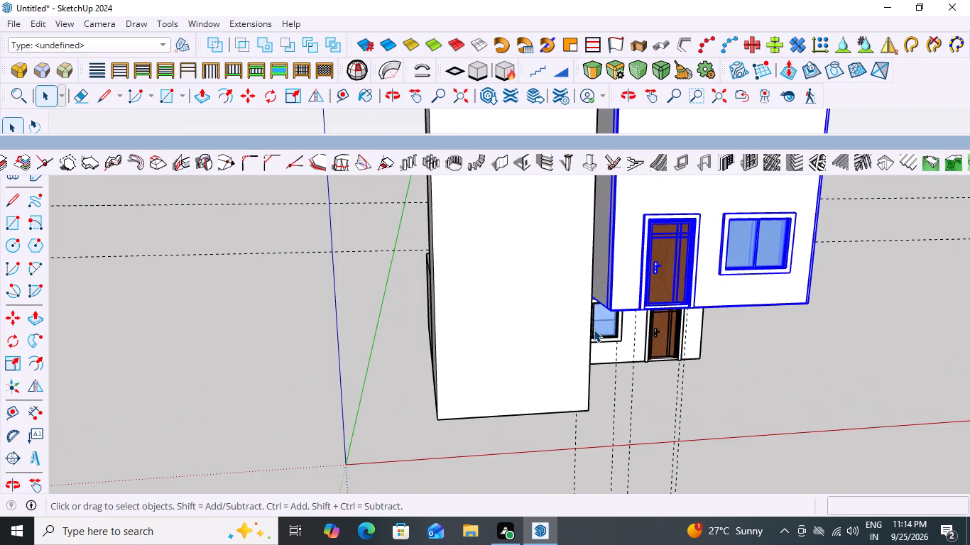
middle_drag(635, 326, 604, 333)
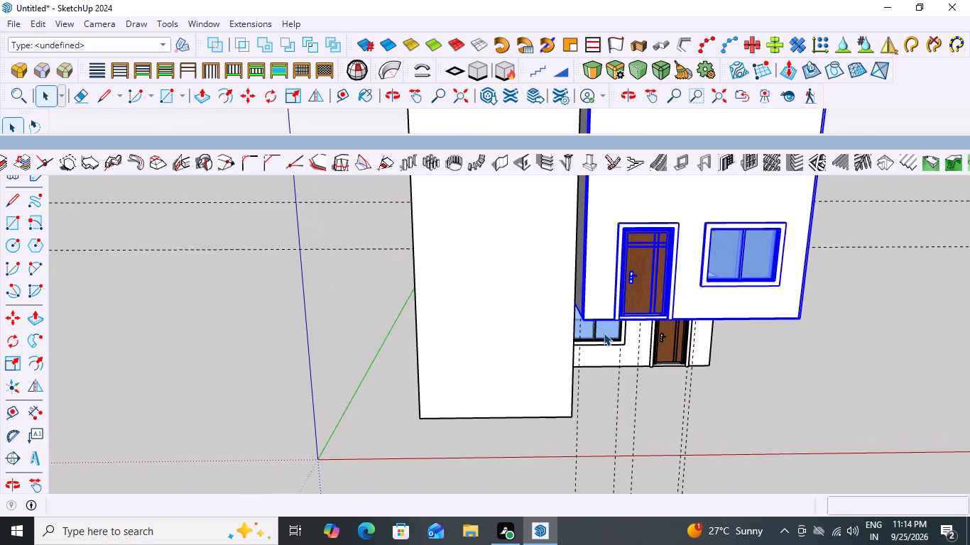
key(m)
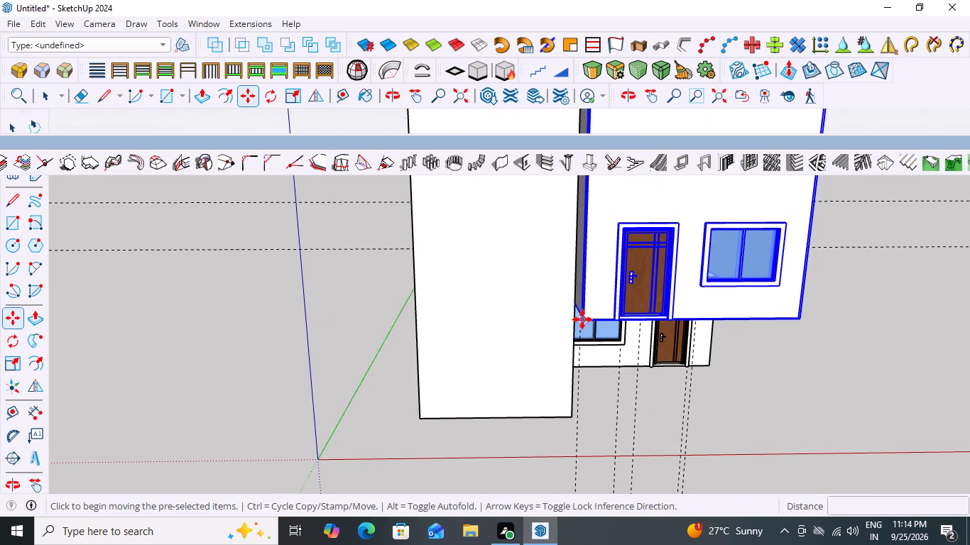
click(582, 319)
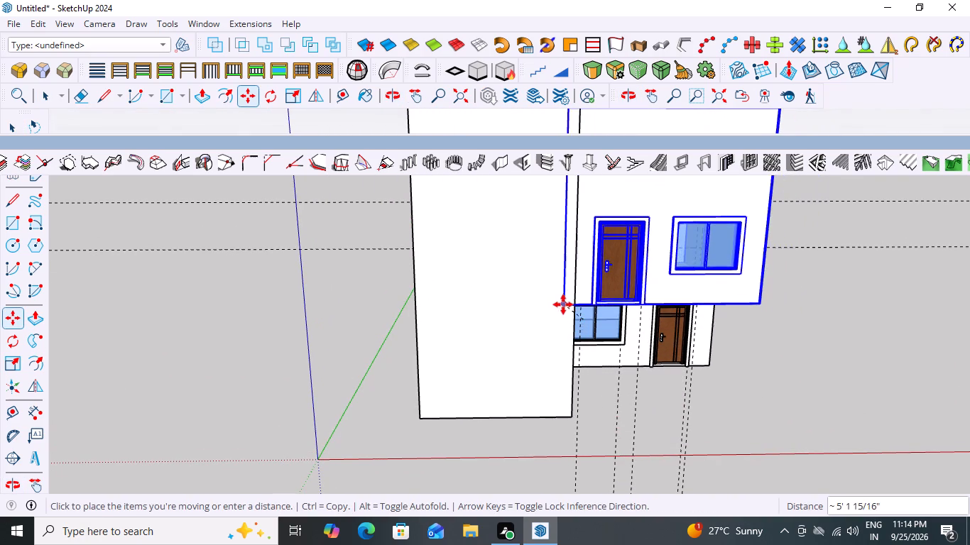
click(574, 304)
key(space)
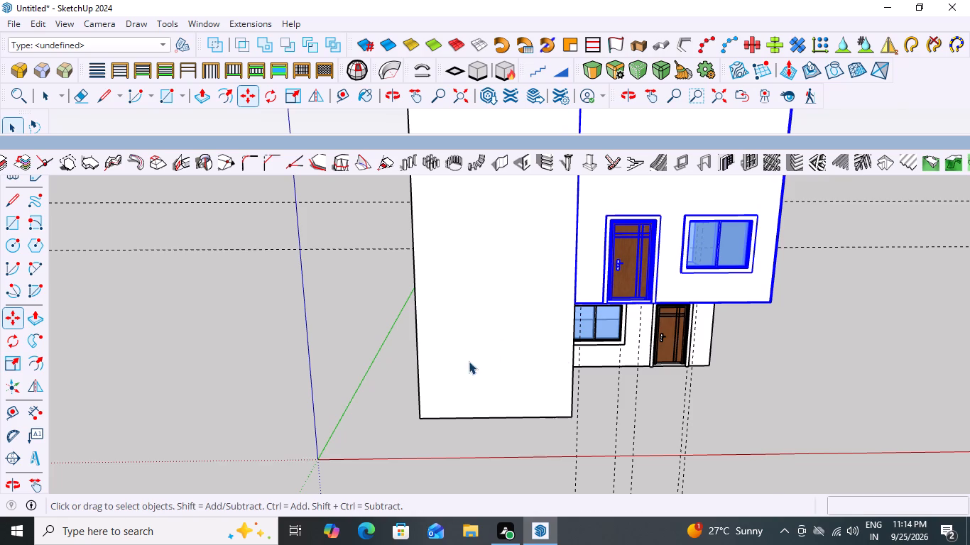
scroll(601, 362, down, 7)
click(725, 338)
Examine the repositioned upper storey's alignment with the tower and lower storey from the front, side and below.
middle_drag(697, 342, 625, 320)
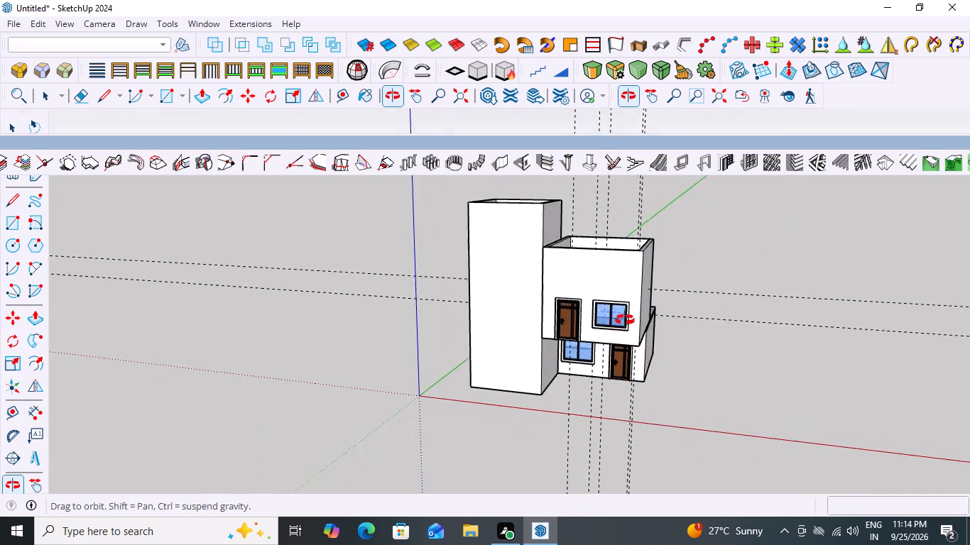
middle_drag(625, 320, 335, 297)
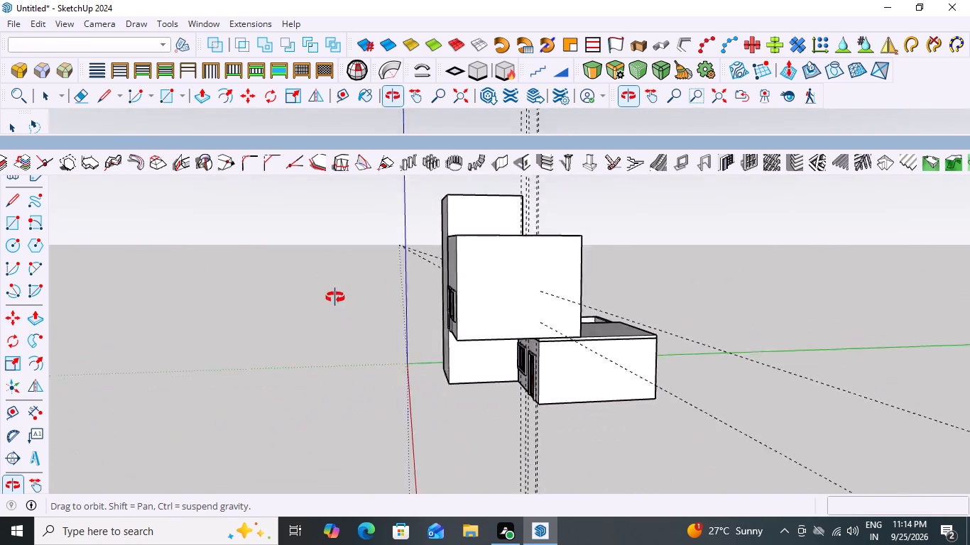
middle_drag(335, 297, 661, 318)
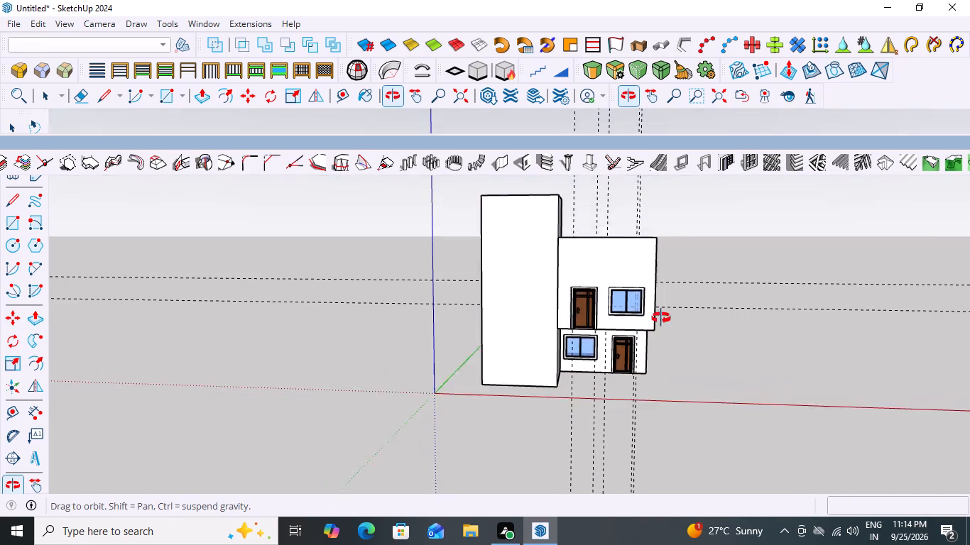
middle_drag(661, 318, 665, 334)
scroll(609, 344, up, 4)
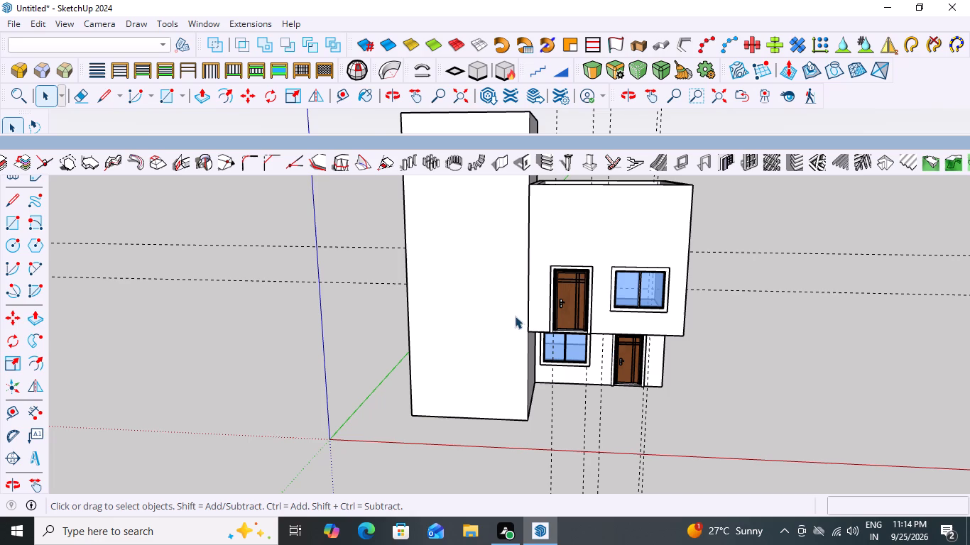
scroll(560, 334, down, 6)
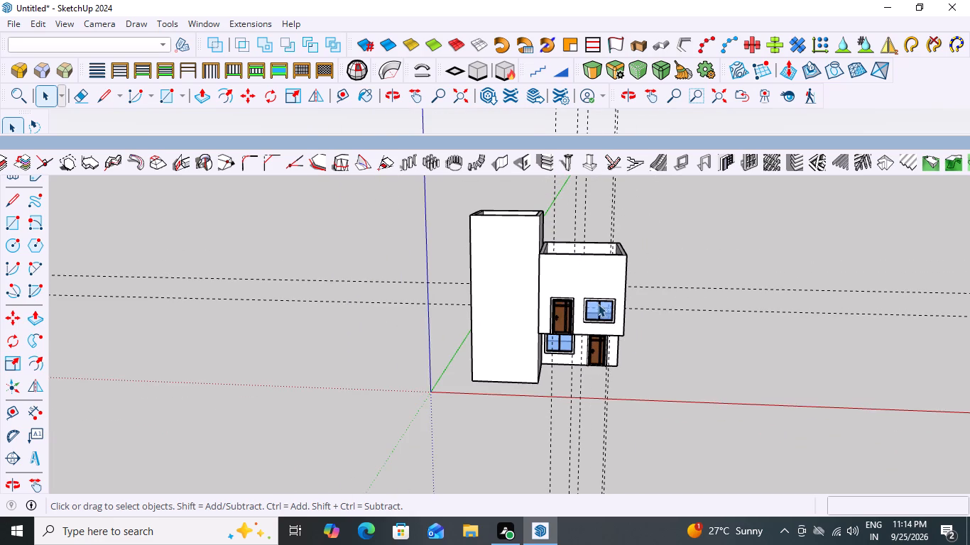
scroll(599, 303, down, 4)
middle_drag(614, 319, 311, 229)
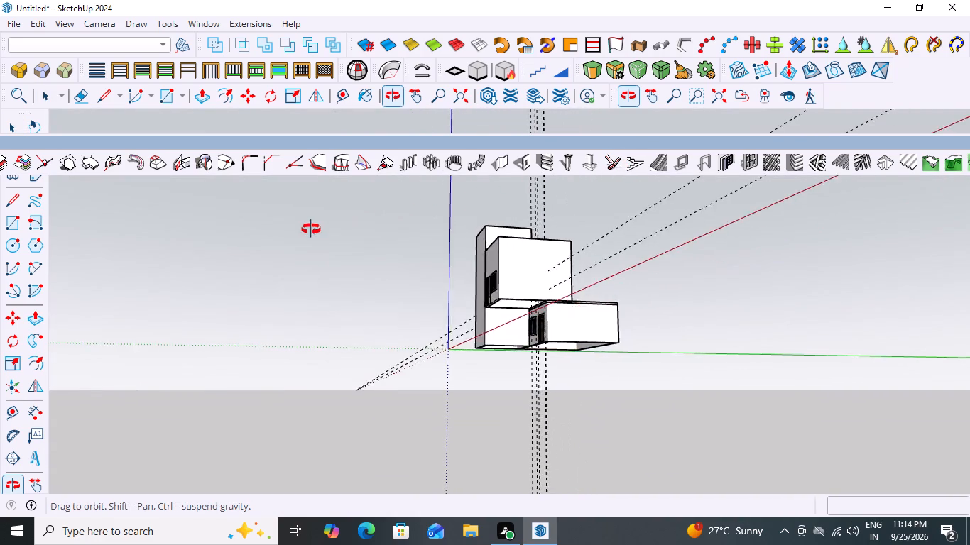
middle_drag(311, 229, 642, 248)
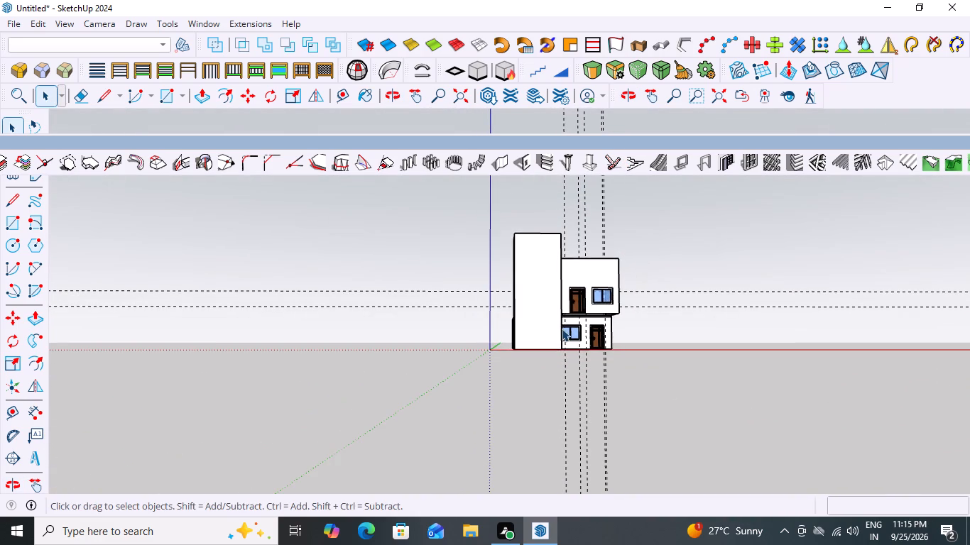
scroll(582, 321, up, 13)
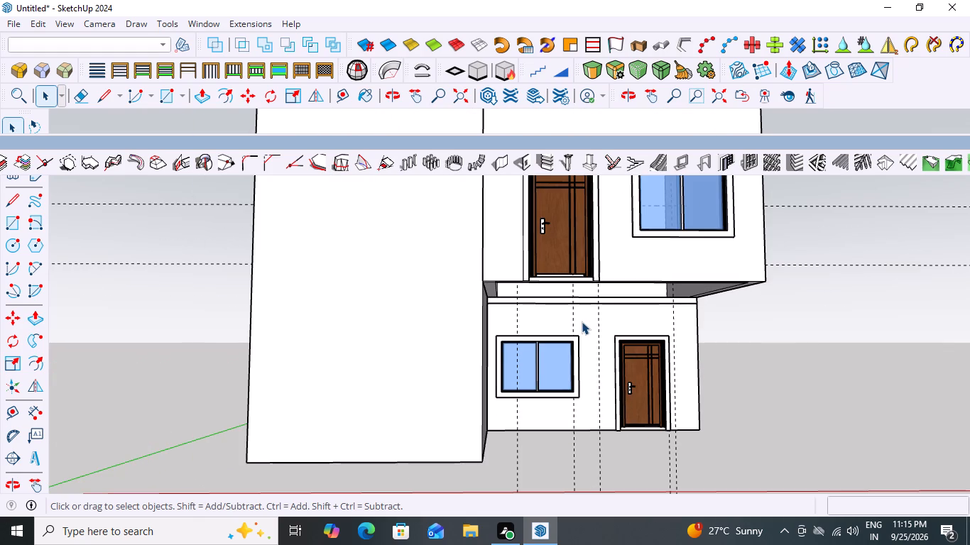
scroll(582, 321, down, 3)
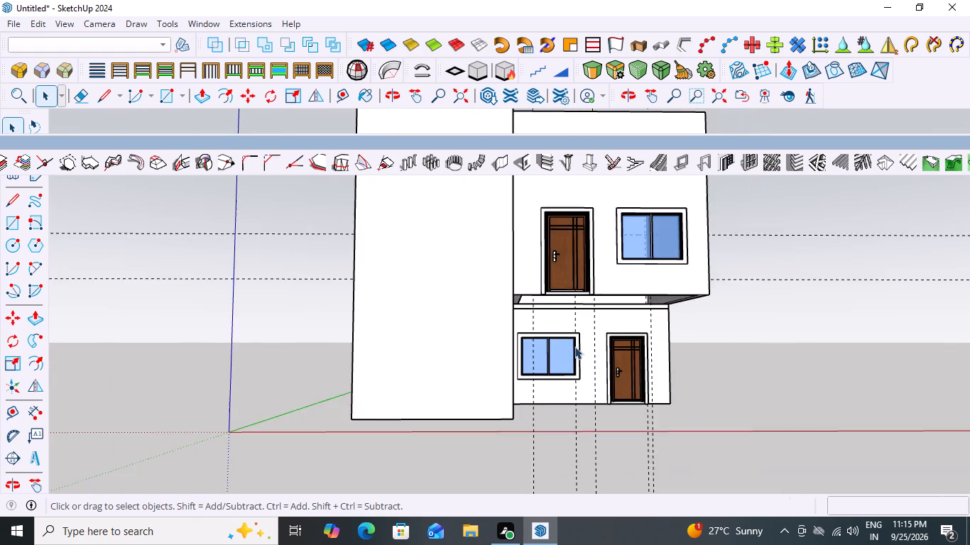
scroll(553, 363, down, 15)
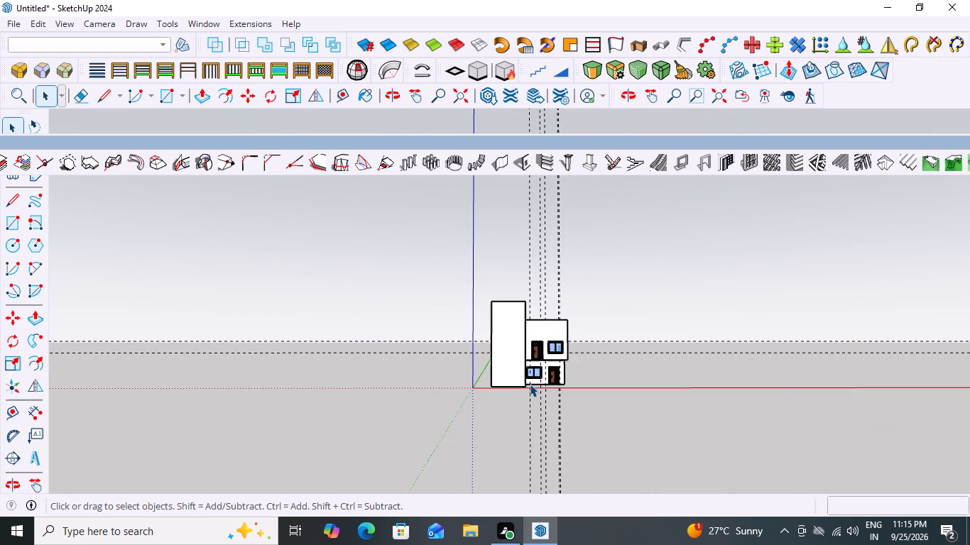
middle_drag(550, 385, 587, 377)
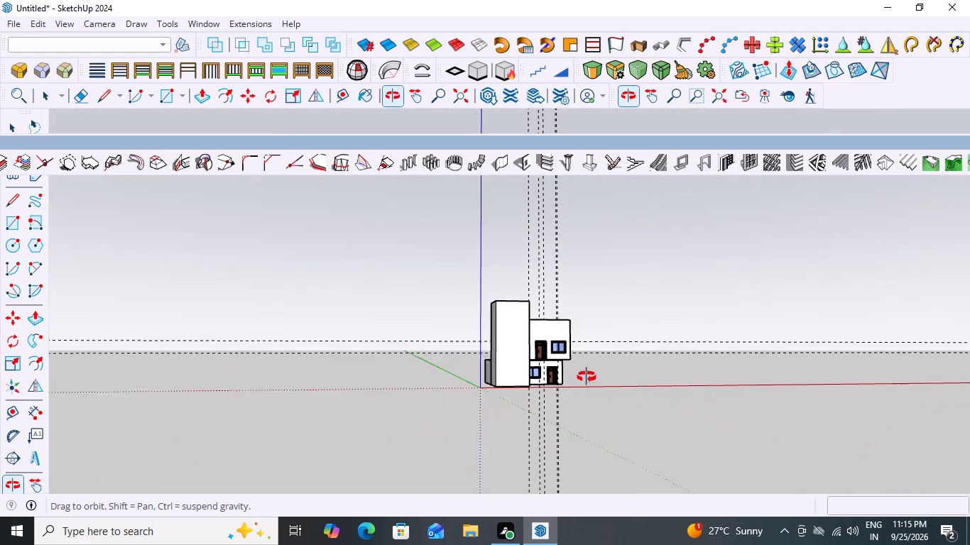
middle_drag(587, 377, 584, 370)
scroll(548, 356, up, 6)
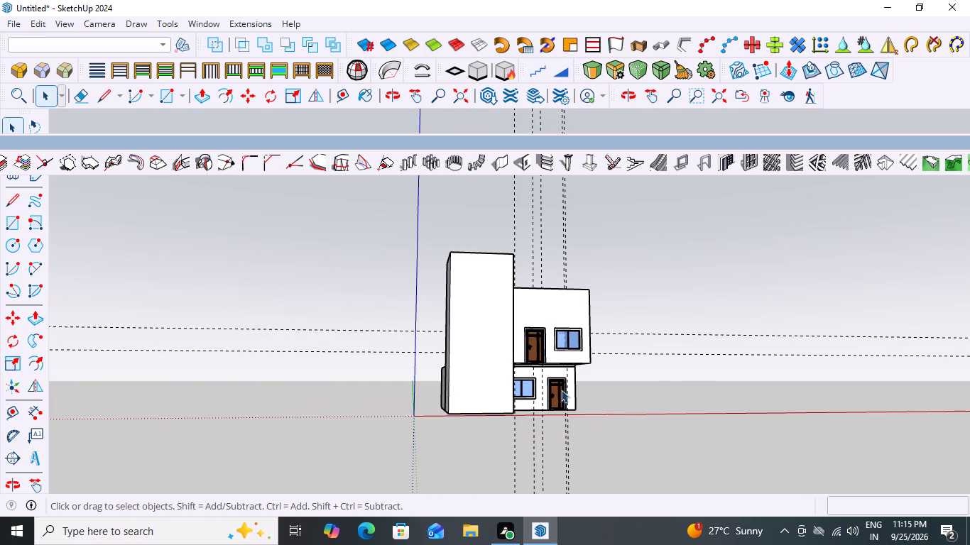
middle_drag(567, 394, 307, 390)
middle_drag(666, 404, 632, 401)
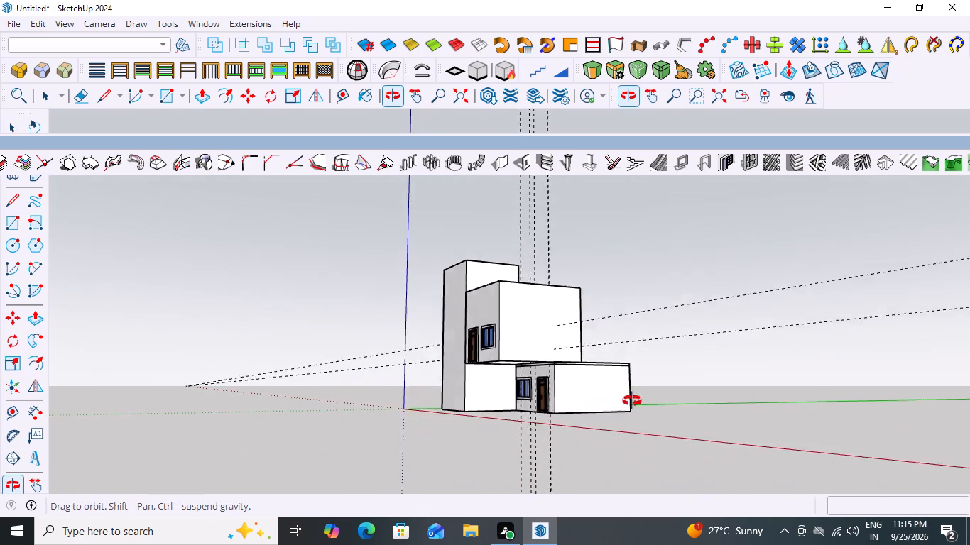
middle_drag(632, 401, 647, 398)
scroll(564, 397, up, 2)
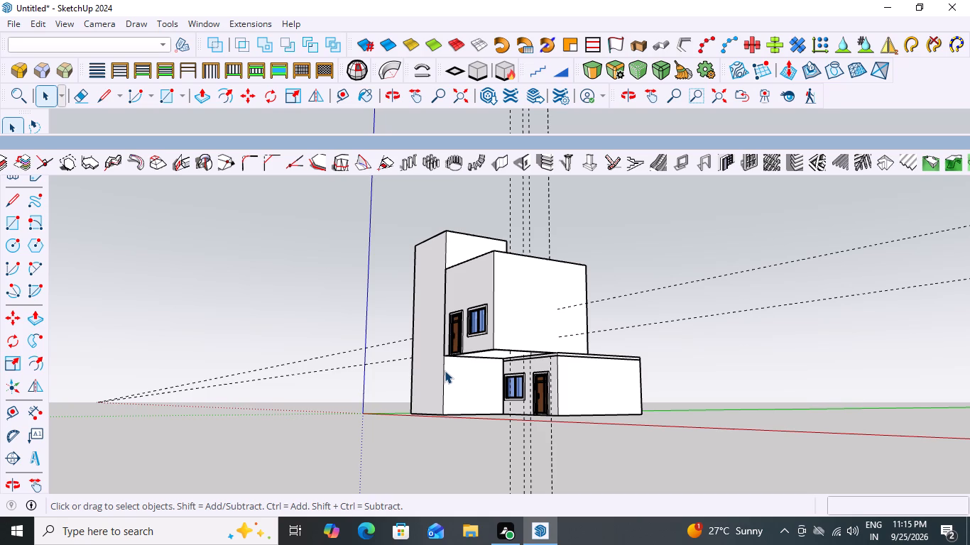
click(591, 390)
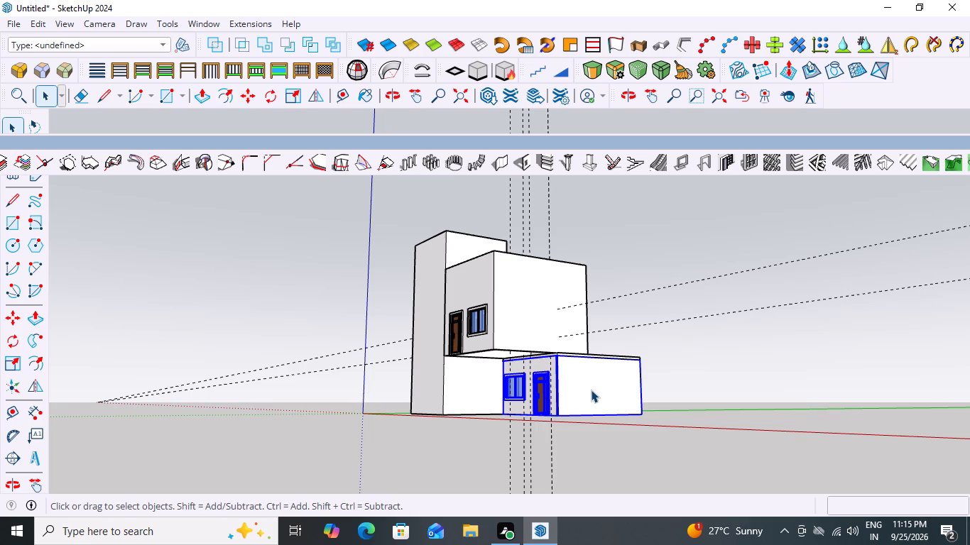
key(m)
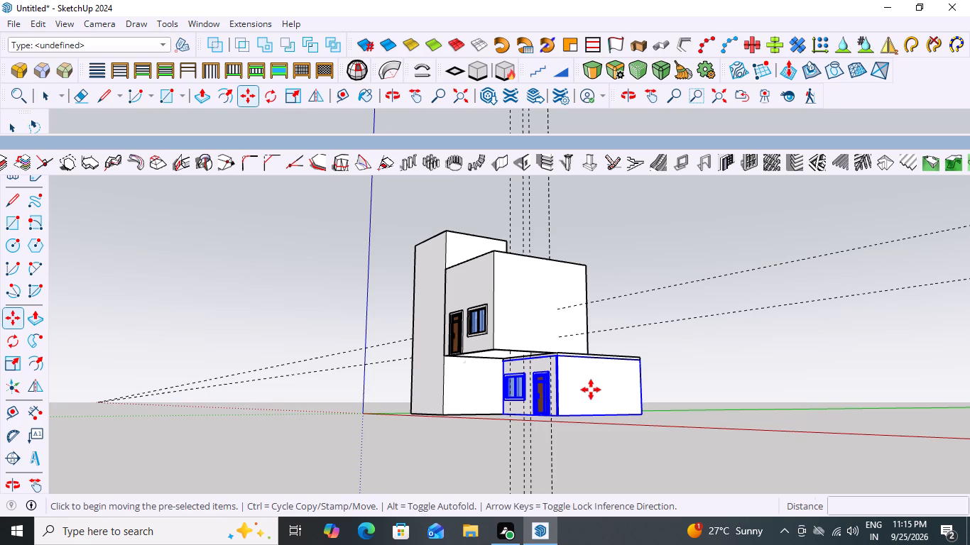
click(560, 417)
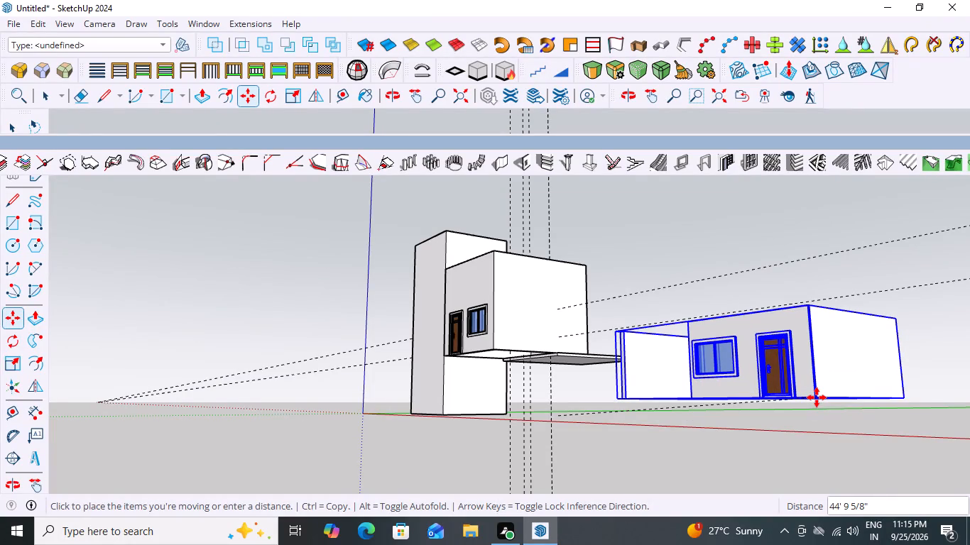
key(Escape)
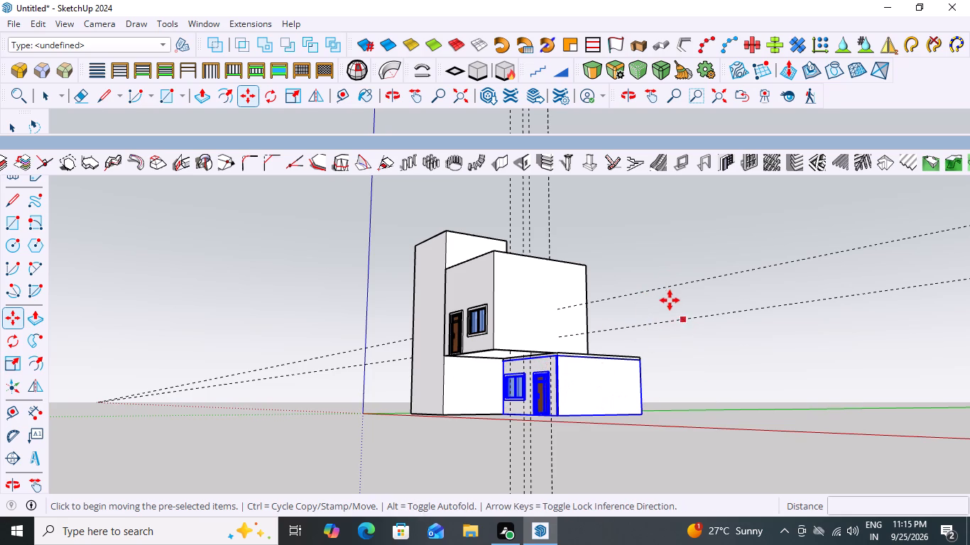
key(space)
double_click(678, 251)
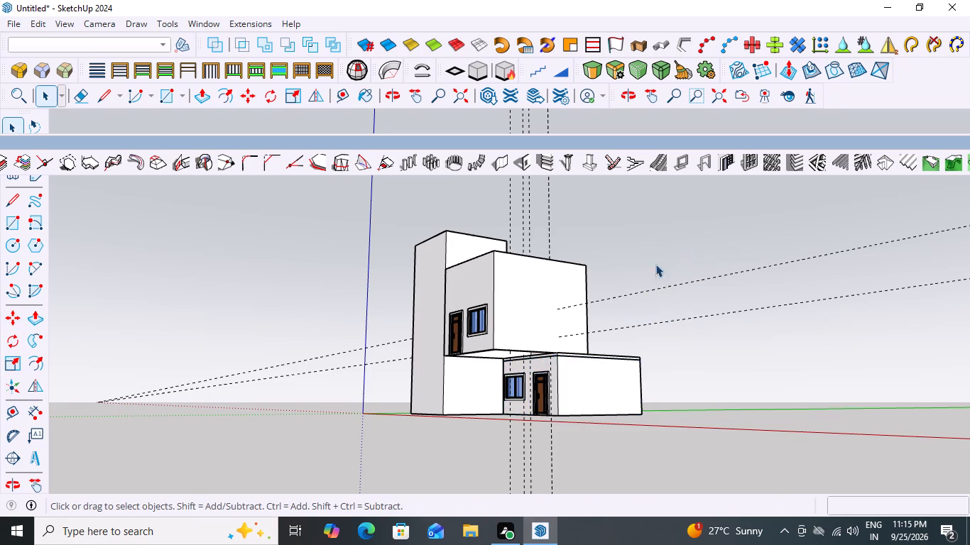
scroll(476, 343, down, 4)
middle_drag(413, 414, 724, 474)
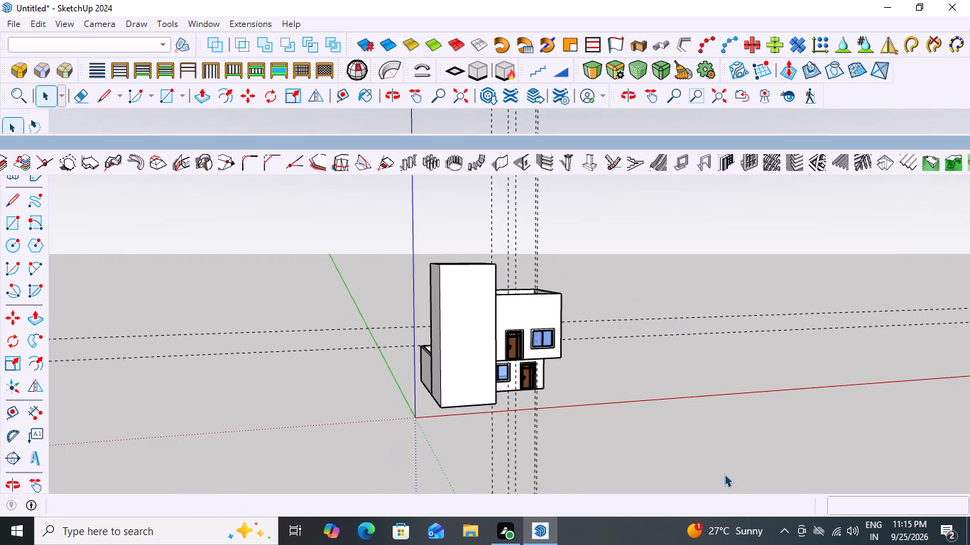
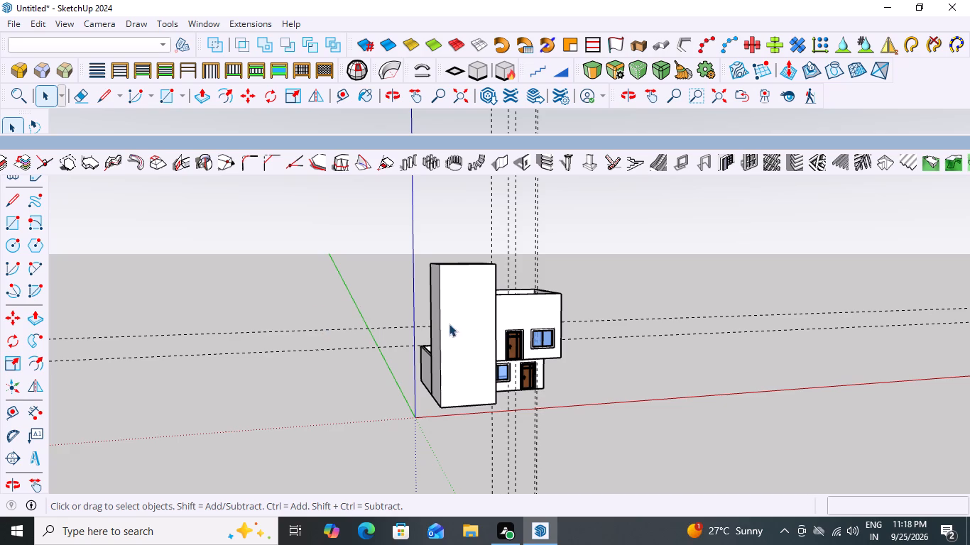
Examine the overhanging upper storey, the lower storey and the tower from the front and the side.
scroll(461, 319, down, 5)
scroll(502, 351, up, 1)
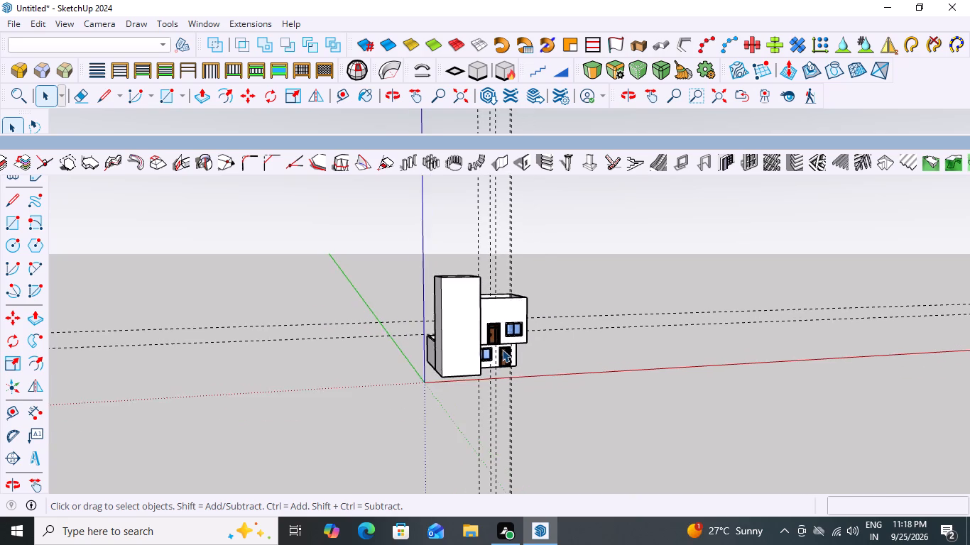
scroll(502, 349, up, 3)
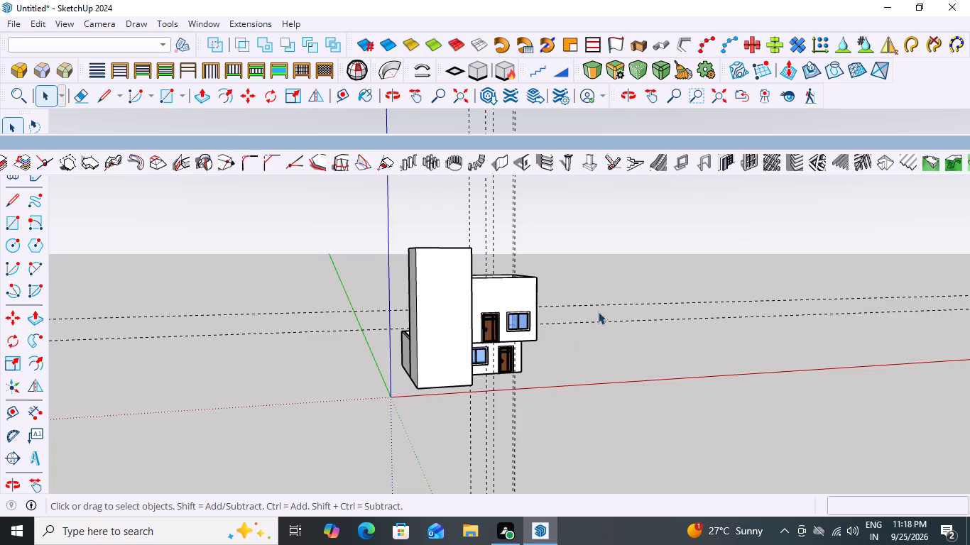
scroll(472, 342, down, 3)
middle_drag(619, 326, 487, 333)
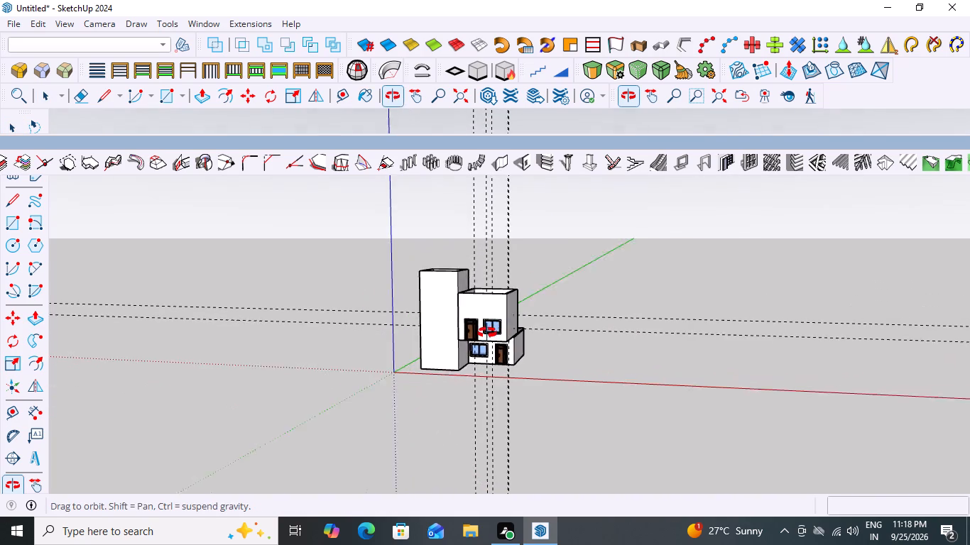
middle_drag(487, 333, 485, 334)
scroll(484, 390, up, 7)
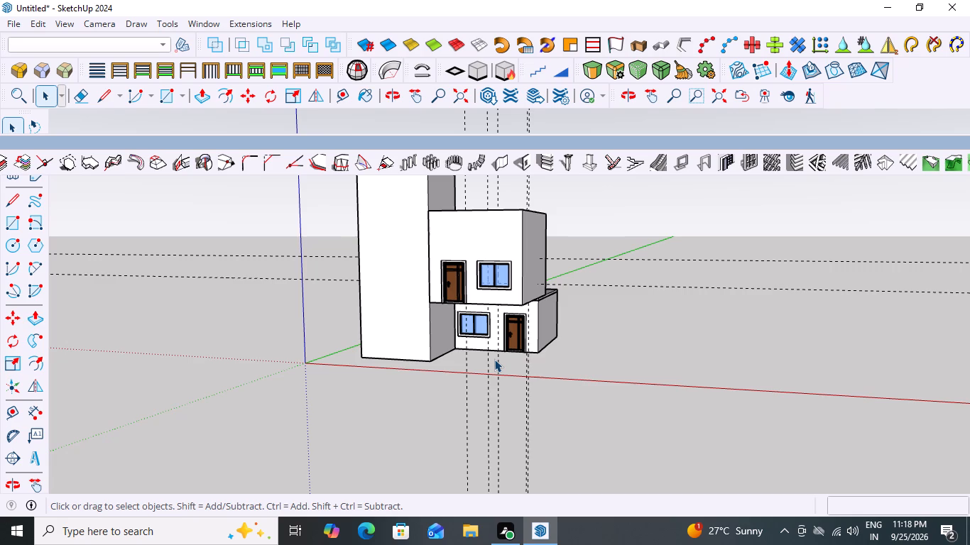
scroll(326, 384, down, 5)
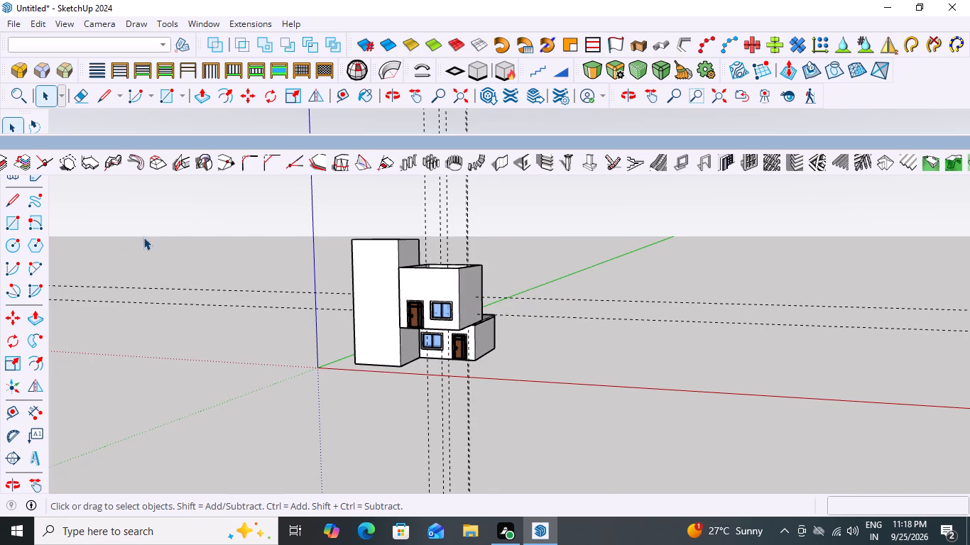
scroll(457, 342, up, 4)
scroll(457, 342, down, 1)
scroll(457, 338, up, 3)
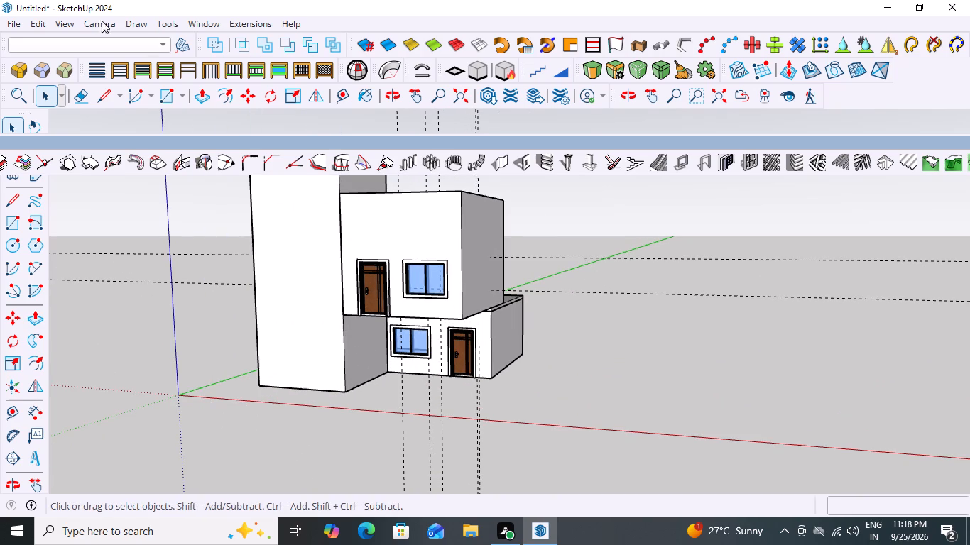
Clear all the dashed construction guides from the model.
click(56, 24)
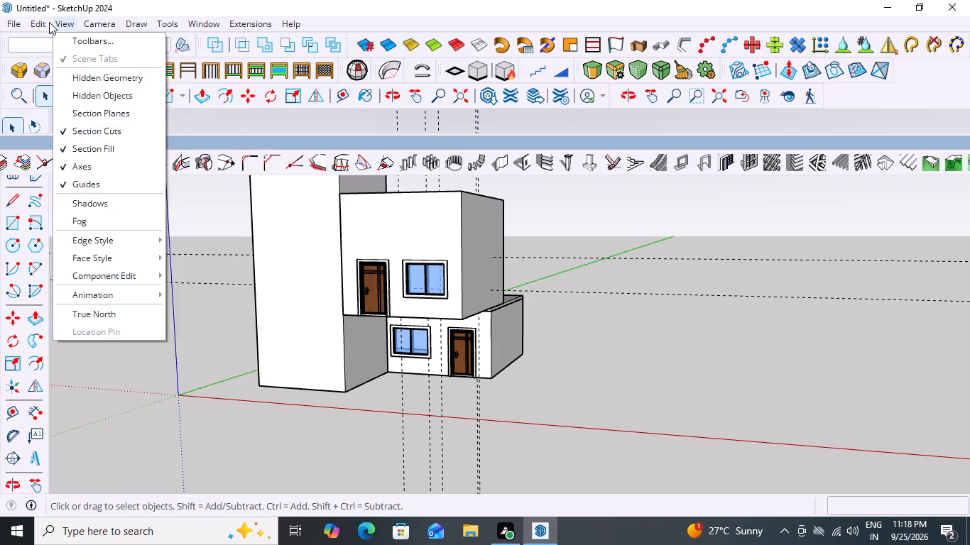
click(100, 168)
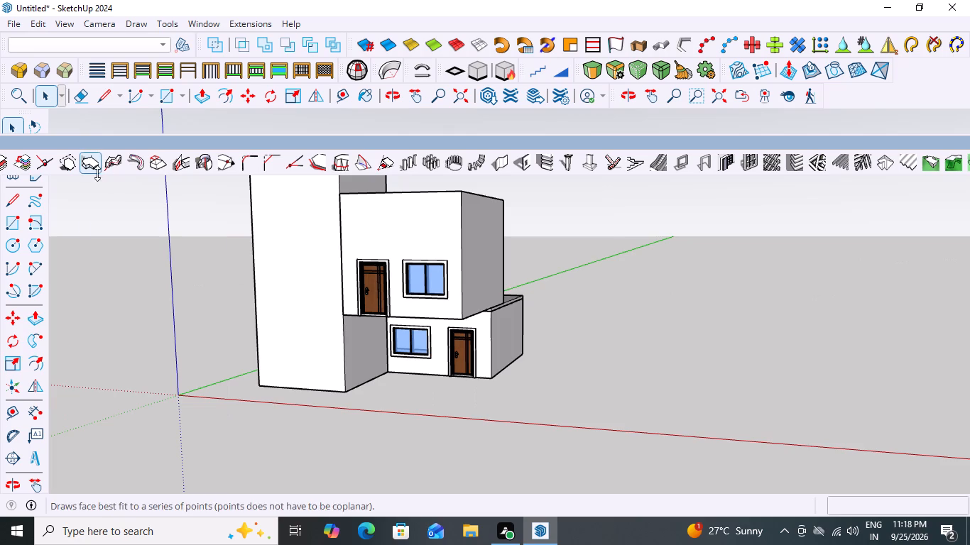
Open the lower storey's group from the rear and delete its wall shell.
scroll(259, 368, down, 6)
middle_drag(496, 387, 169, 381)
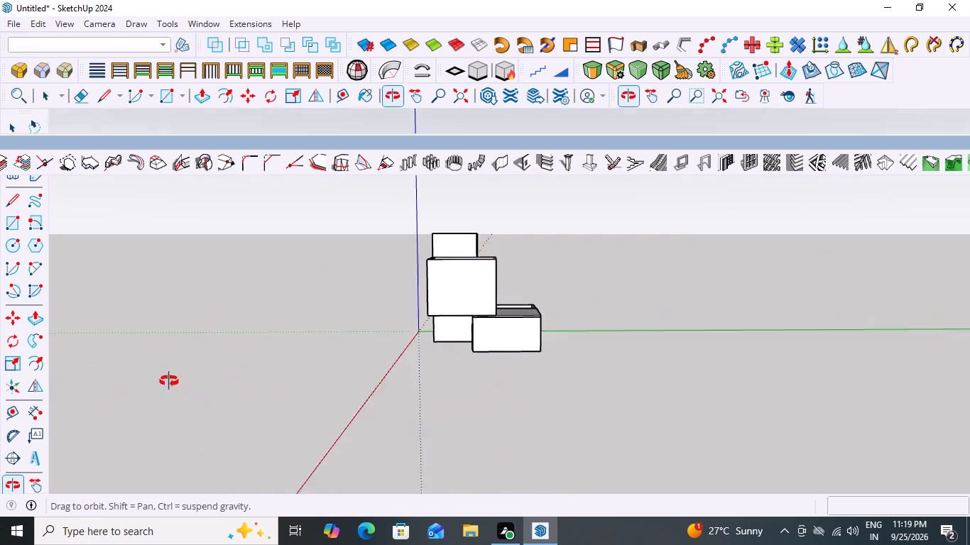
middle_drag(169, 381, 517, 352)
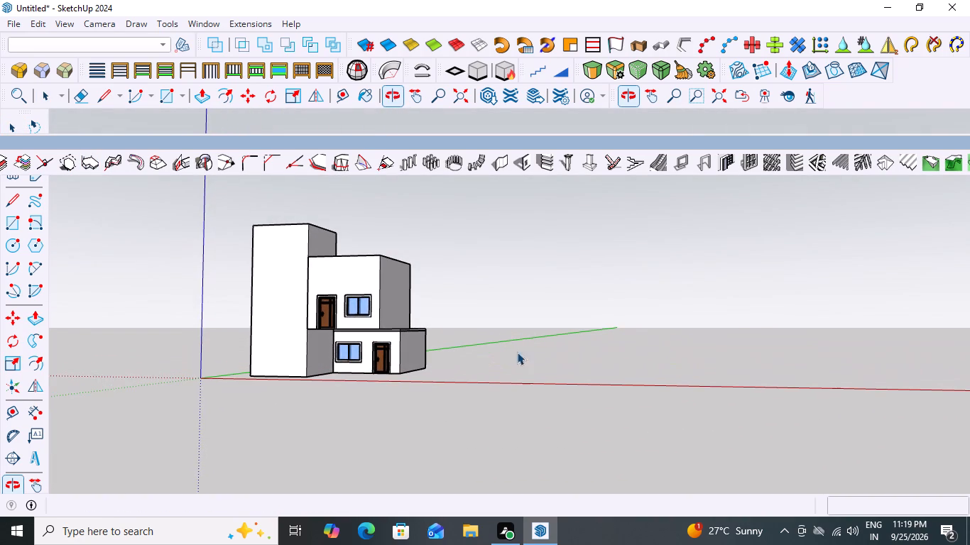
middle_drag(467, 338, 212, 419)
scroll(499, 316, up, 2)
middle_drag(567, 334, 165, 442)
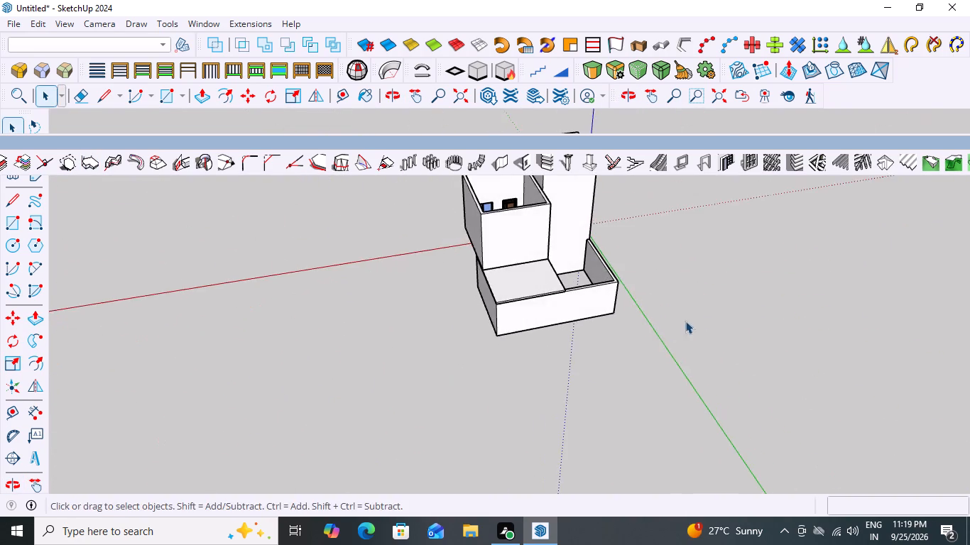
middle_drag(699, 314, 374, 282)
scroll(533, 372, up, 3)
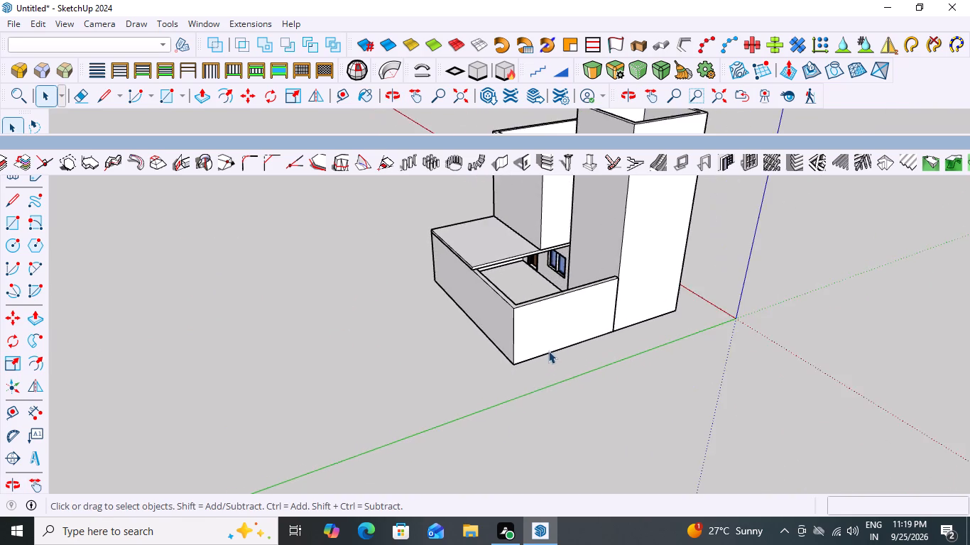
scroll(548, 351, up, 4)
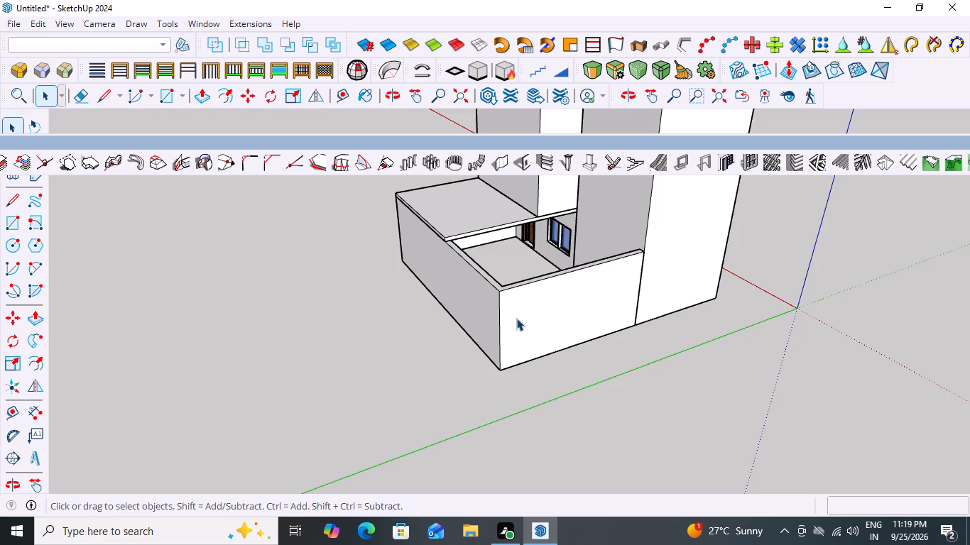
double_click(516, 318)
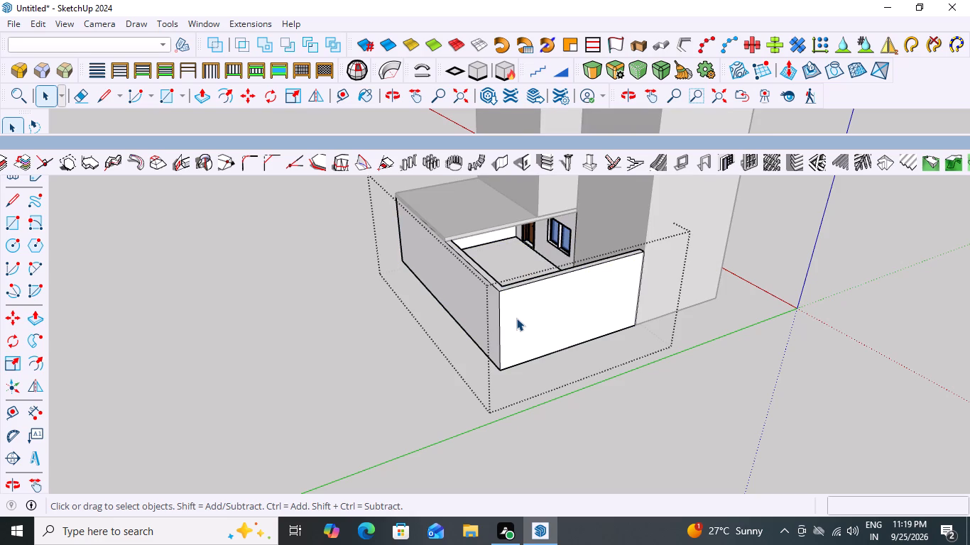
click(516, 318)
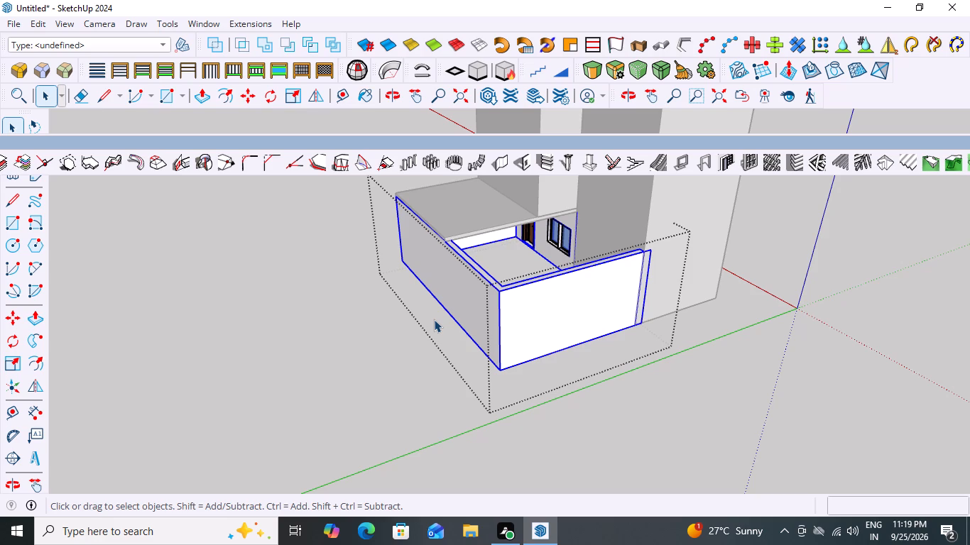
key(Delete)
Close the lower storey's group and delete it together with its remaining window and door.
scroll(434, 319, down, 6)
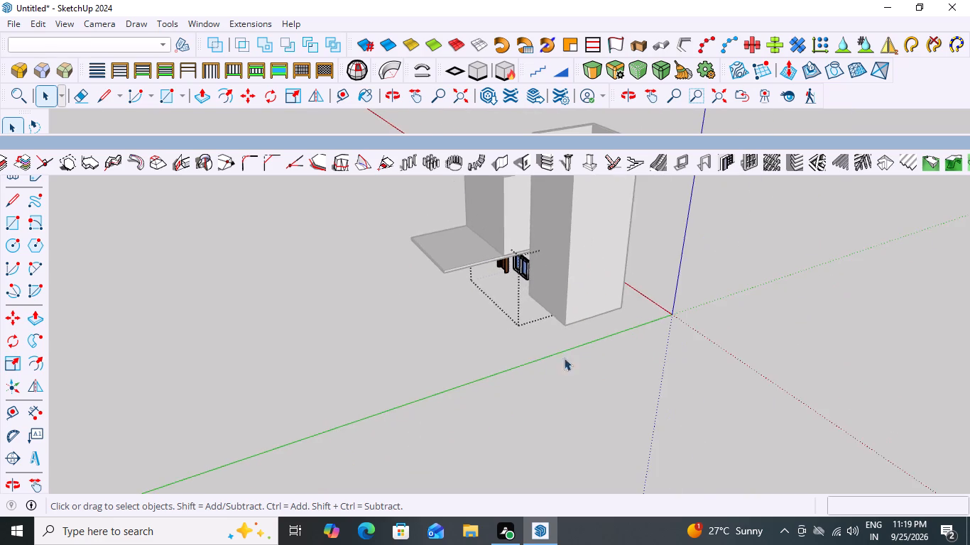
middle_drag(588, 347, 154, 326)
middle_drag(589, 342, 470, 235)
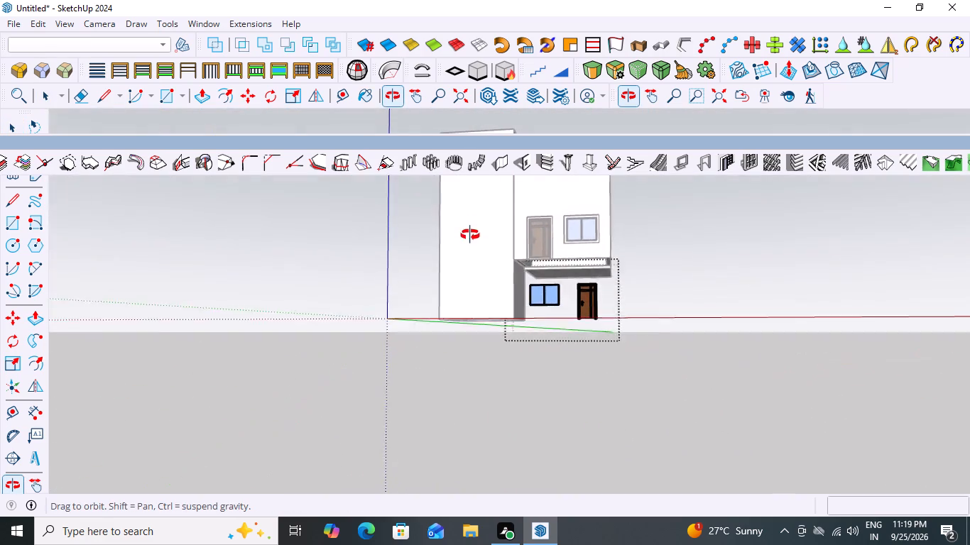
middle_drag(470, 235, 454, 261)
scroll(577, 293, up, 3)
middle_drag(631, 277, 459, 301)
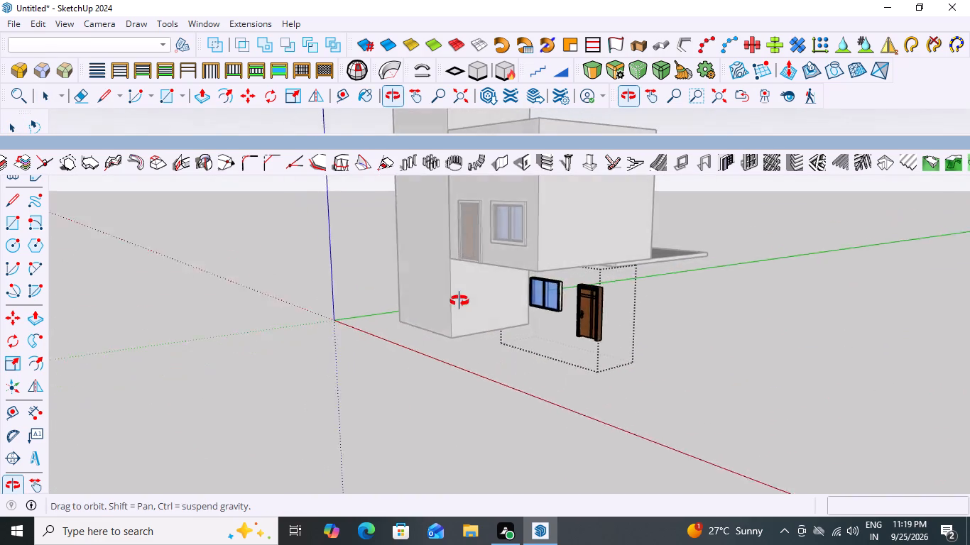
middle_drag(459, 301, 420, 295)
middle_drag(591, 289, 712, 268)
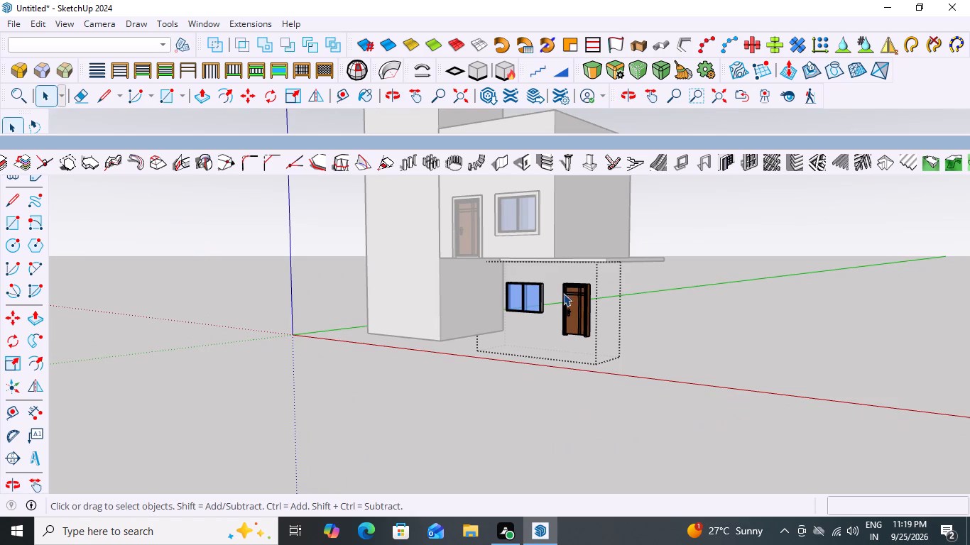
middle_drag(496, 299, 568, 300)
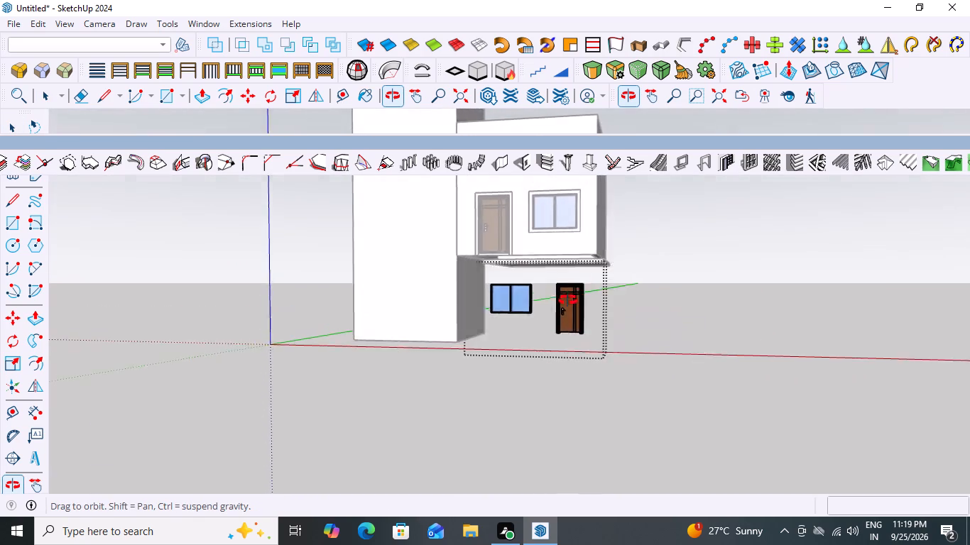
middle_drag(568, 300, 619, 297)
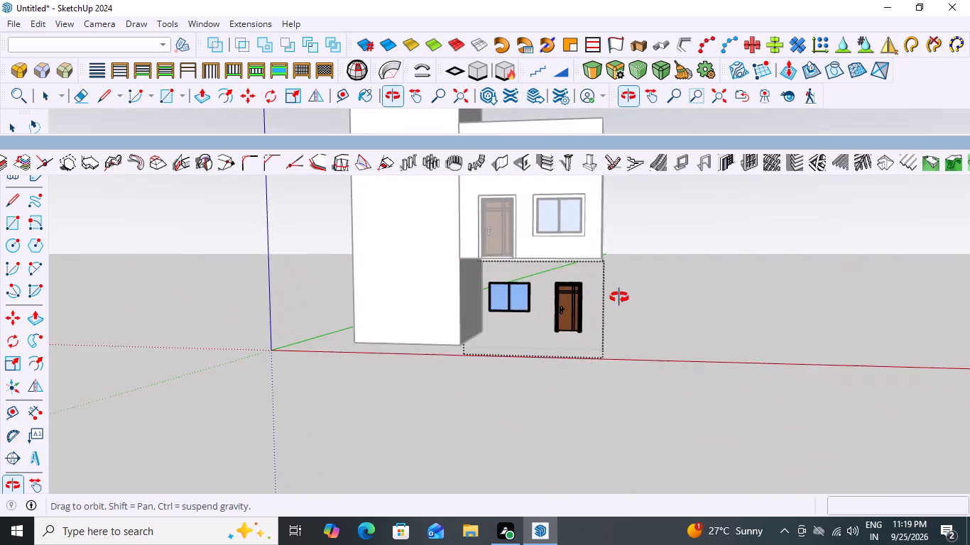
middle_drag(619, 297, 440, 319)
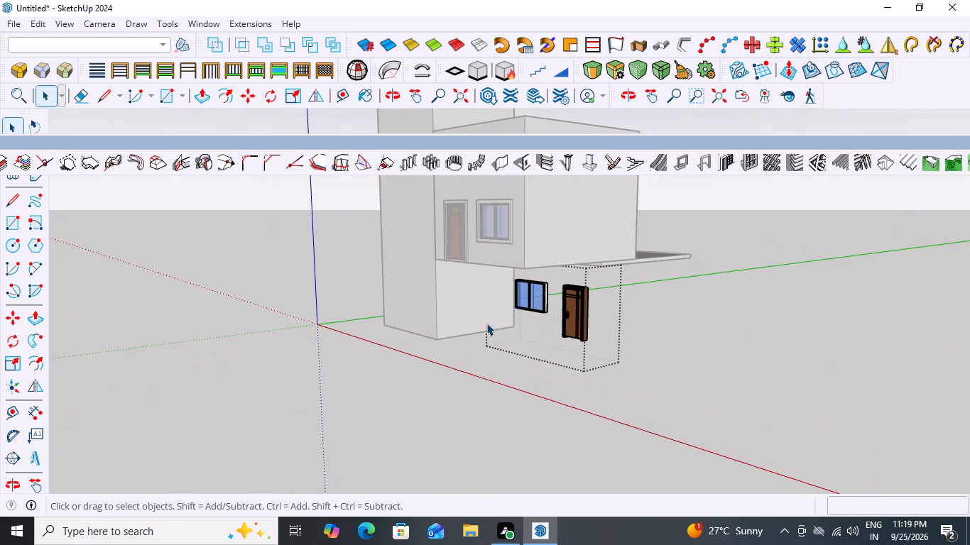
key(space)
click(667, 326)
click(574, 324)
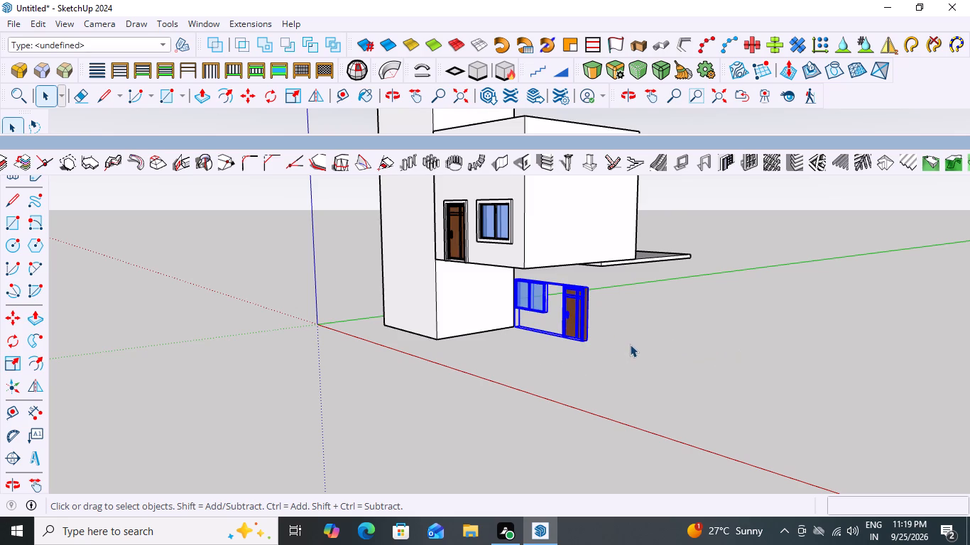
key(Delete)
Move the floor slab by its corner about 12' 9" forward to the upper storey's bottom front corner, beneath its walls, and deselect it.
middle_drag(635, 324, 540, 197)
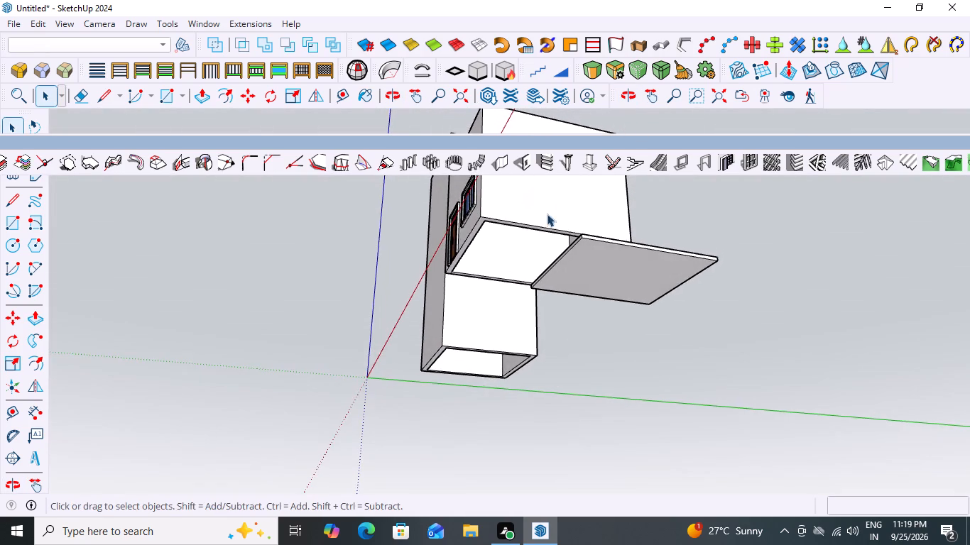
scroll(617, 232, up, 2)
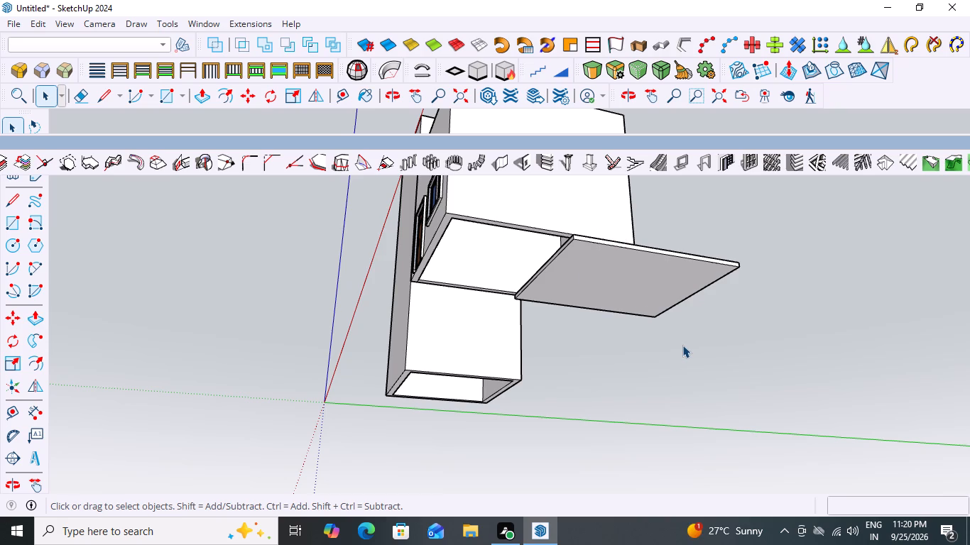
click(600, 281)
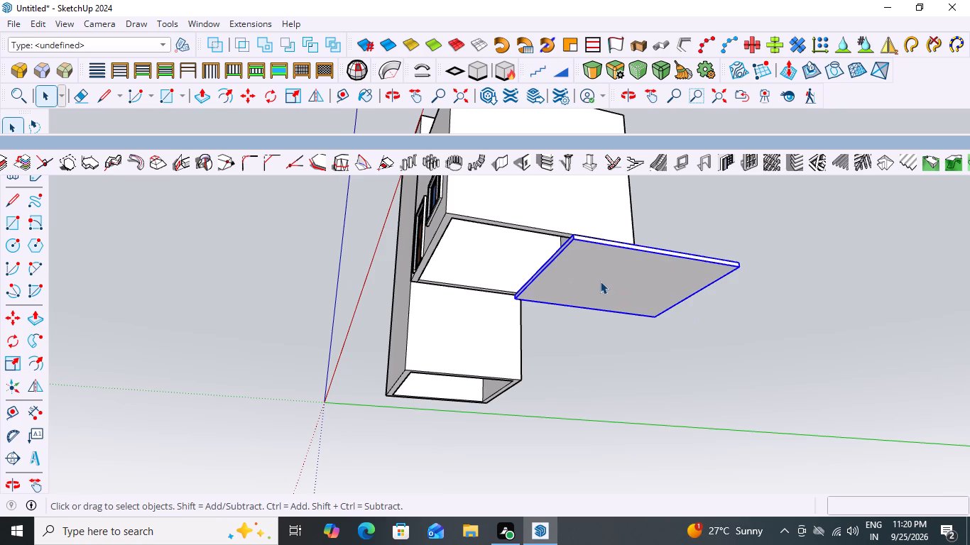
key(m)
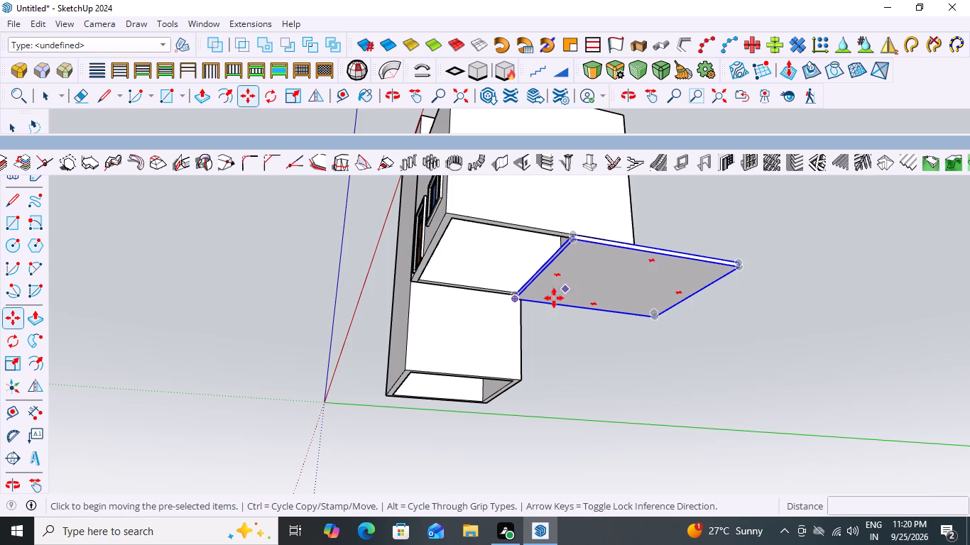
scroll(570, 207, up, 9)
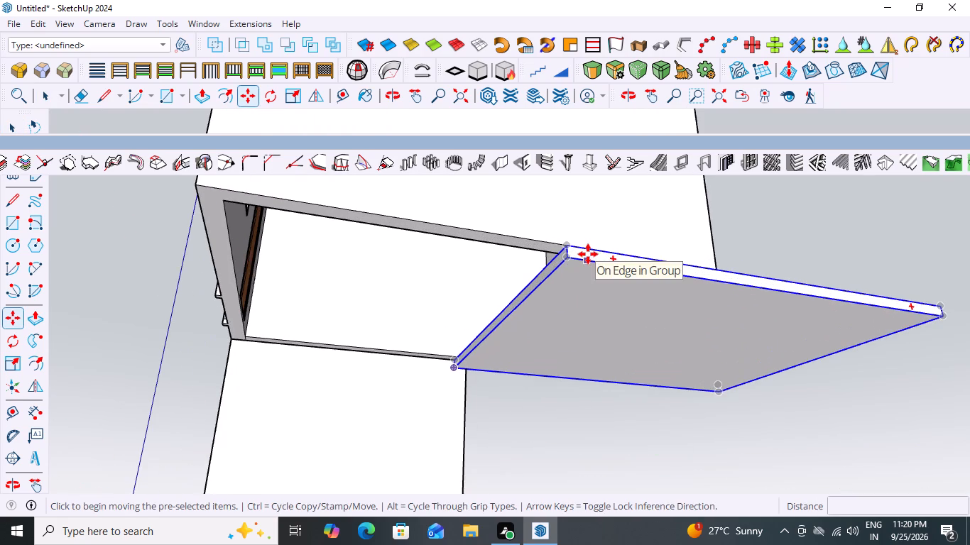
click(567, 259)
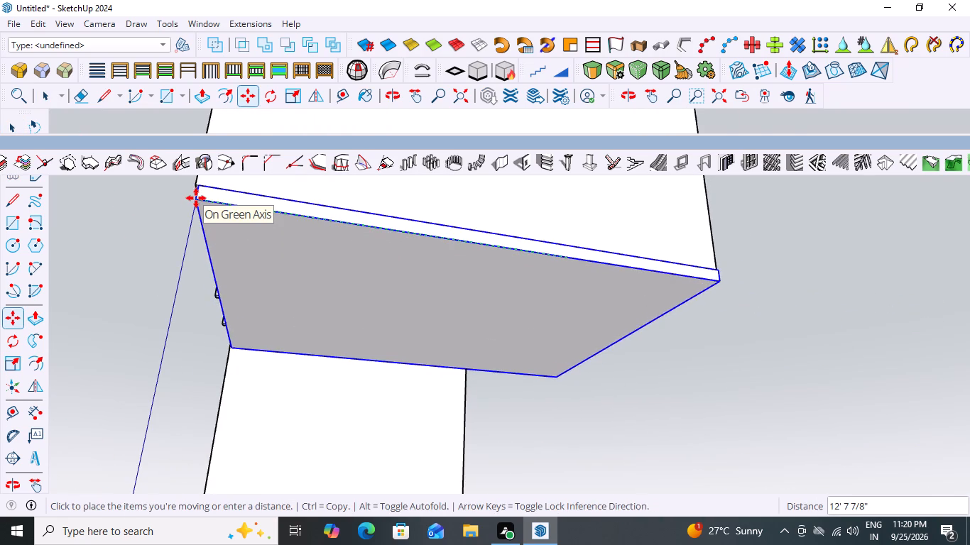
scroll(196, 198, up, 9)
scroll(189, 209, down, 4)
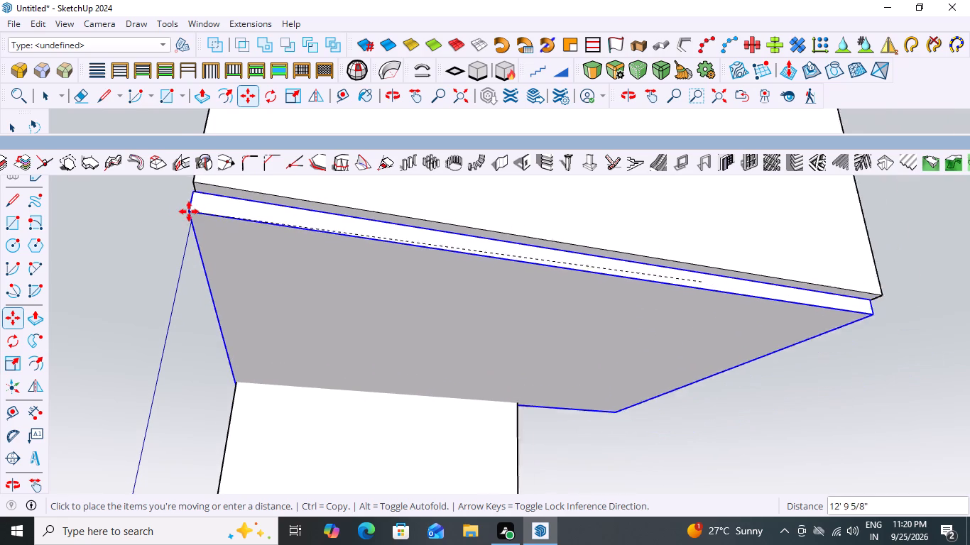
scroll(189, 211, down, 4)
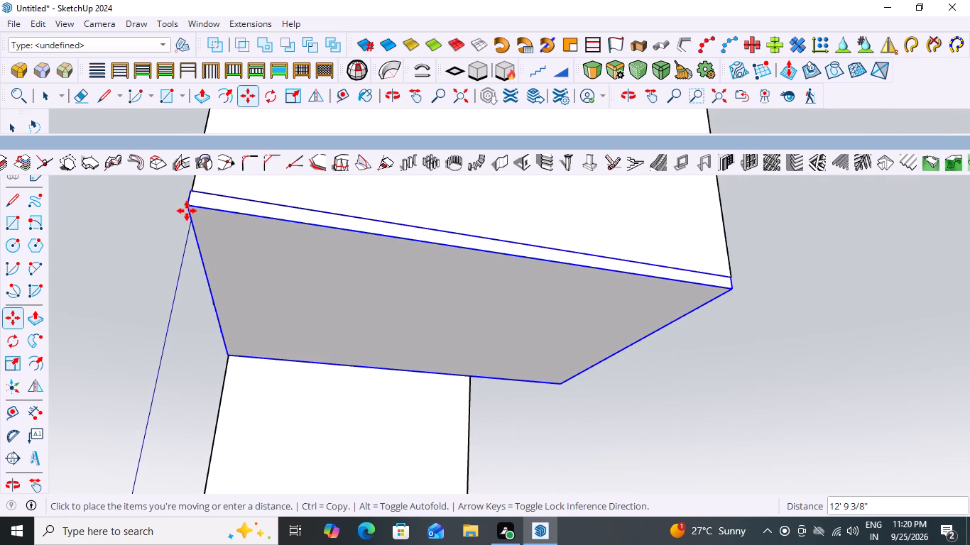
click(187, 211)
key(space)
drag(782, 246, 777, 257)
right_click(783, 246)
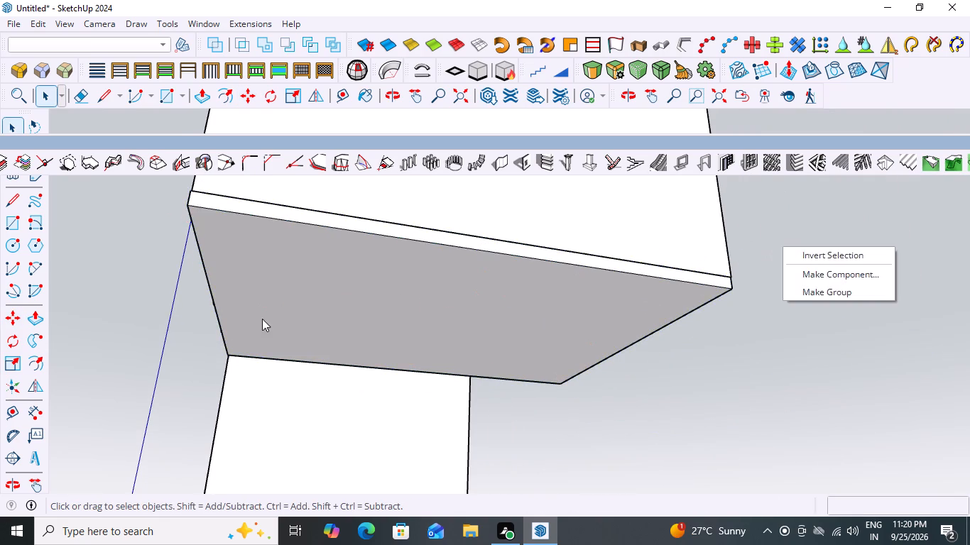
Examine the fit of the slab beneath the upper storey and against the tower from the front.
middle_drag(175, 293, 374, 379)
scroll(376, 385, down, 6)
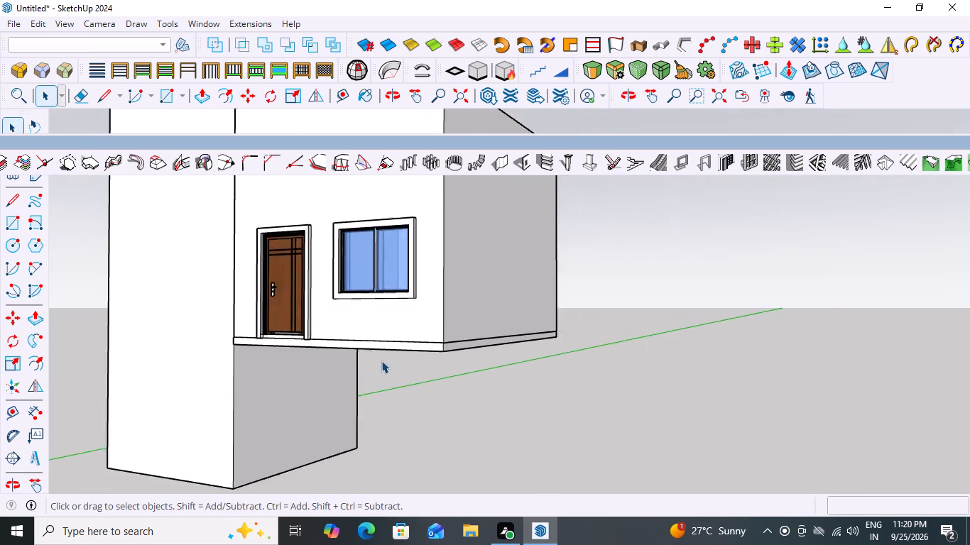
scroll(381, 360, down, 3)
middle_drag(379, 380, 486, 394)
scroll(418, 387, down, 1)
scroll(486, 392, down, 5)
scroll(356, 405, down, 3)
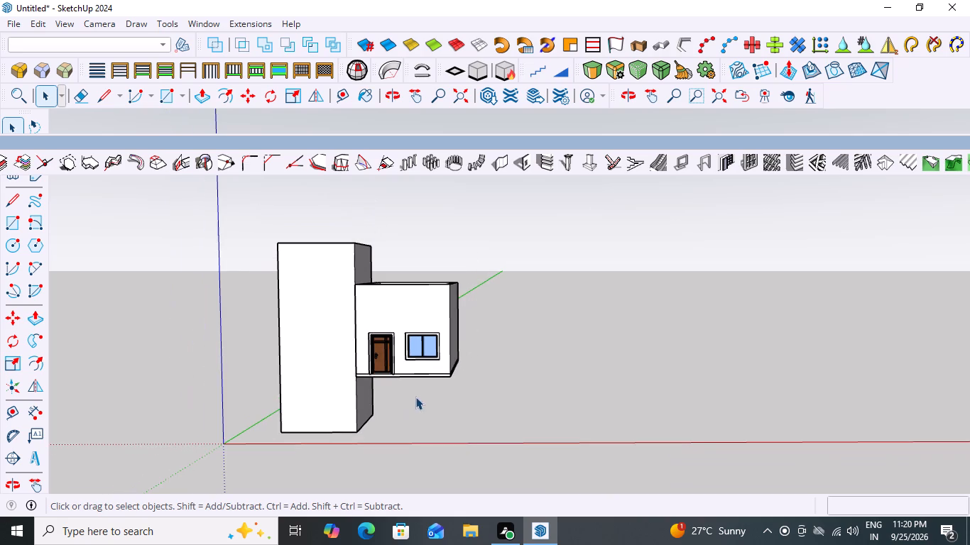
Examine the slab's front edge and underside, and how it meets the tower, from the front and from below.
scroll(329, 339, up, 10)
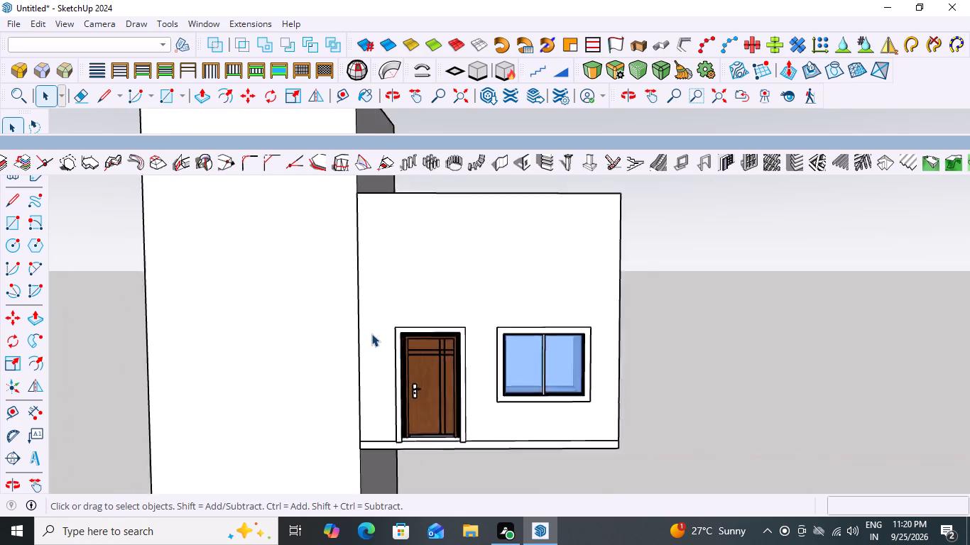
scroll(371, 334, up, 1)
scroll(431, 285, down, 9)
middle_drag(560, 363, 321, 349)
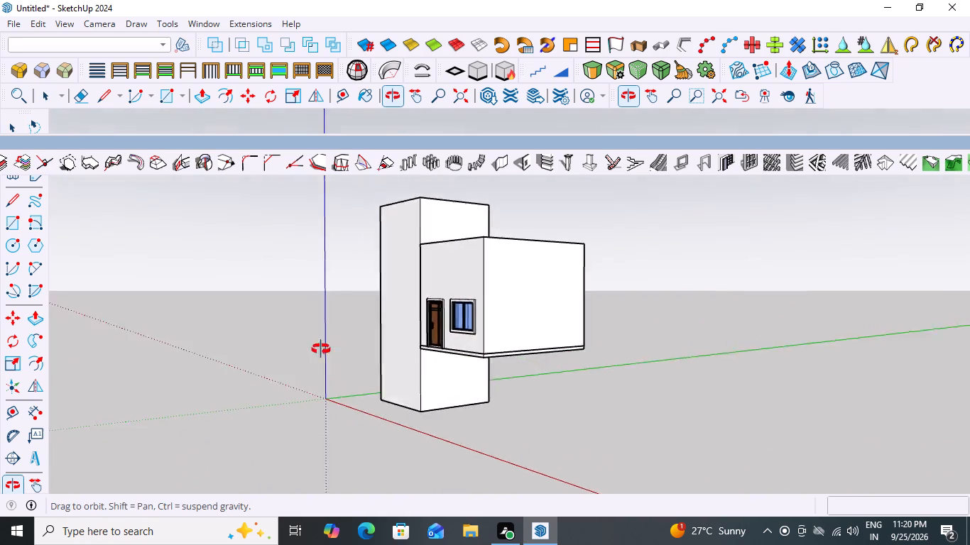
middle_drag(321, 349, 597, 280)
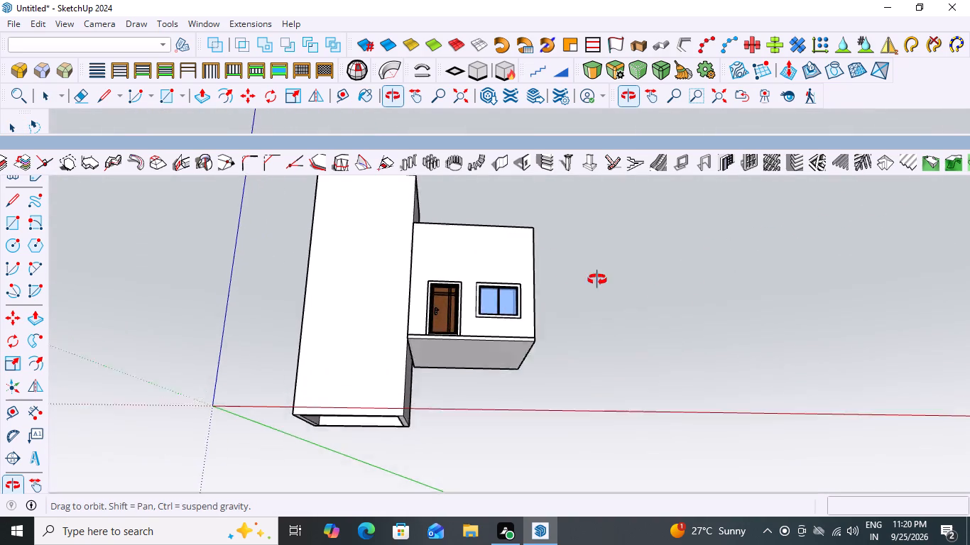
middle_drag(597, 280, 609, 222)
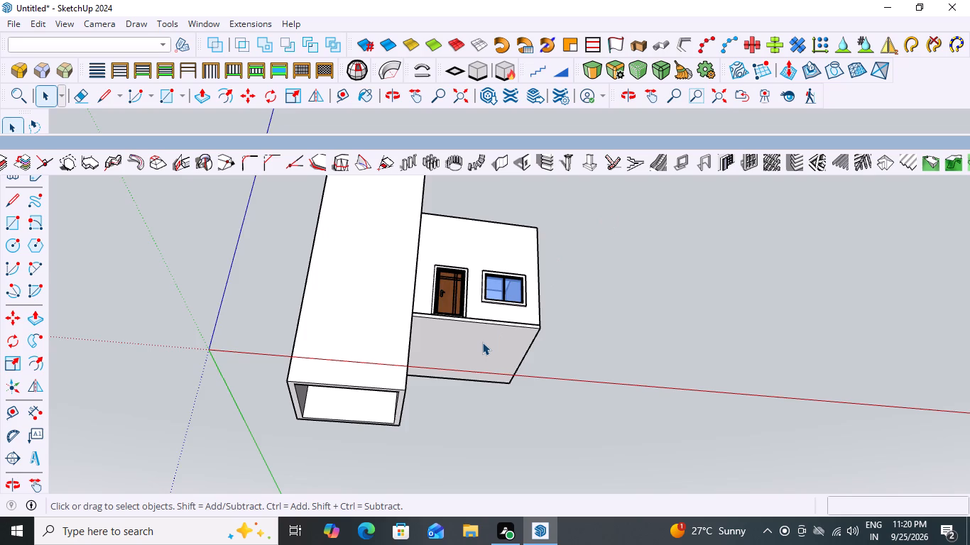
scroll(482, 342, up, 1)
middle_drag(462, 334, 354, 337)
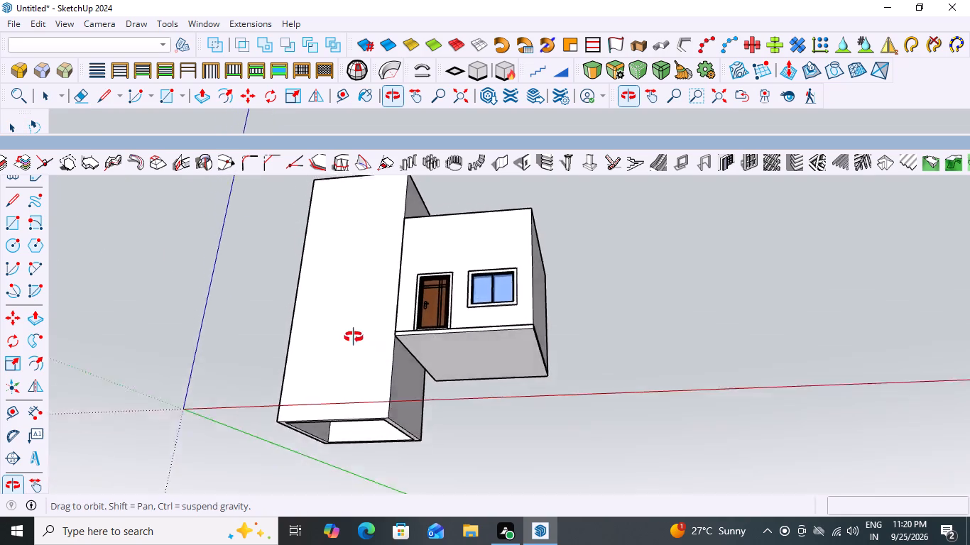
middle_drag(354, 337, 309, 268)
middle_drag(586, 338, 625, 240)
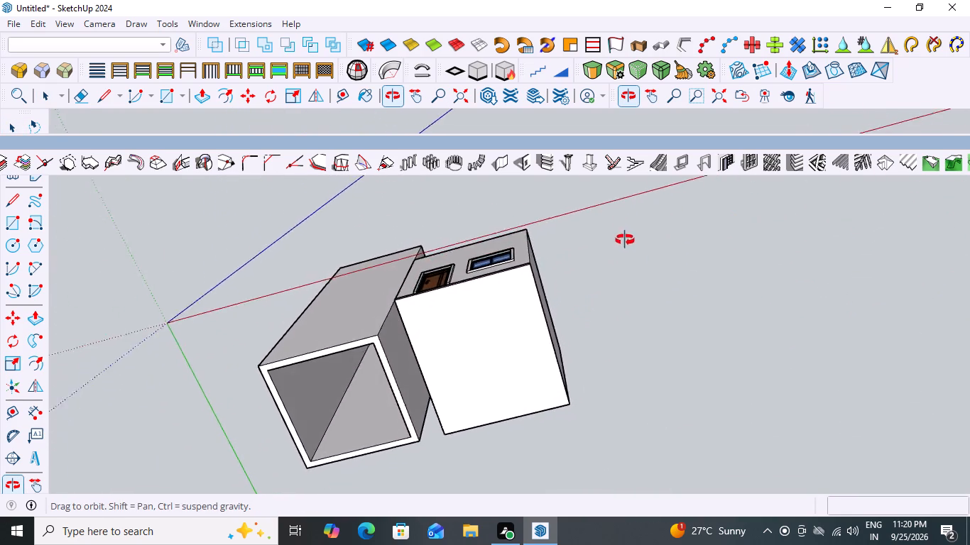
middle_drag(625, 240, 337, 239)
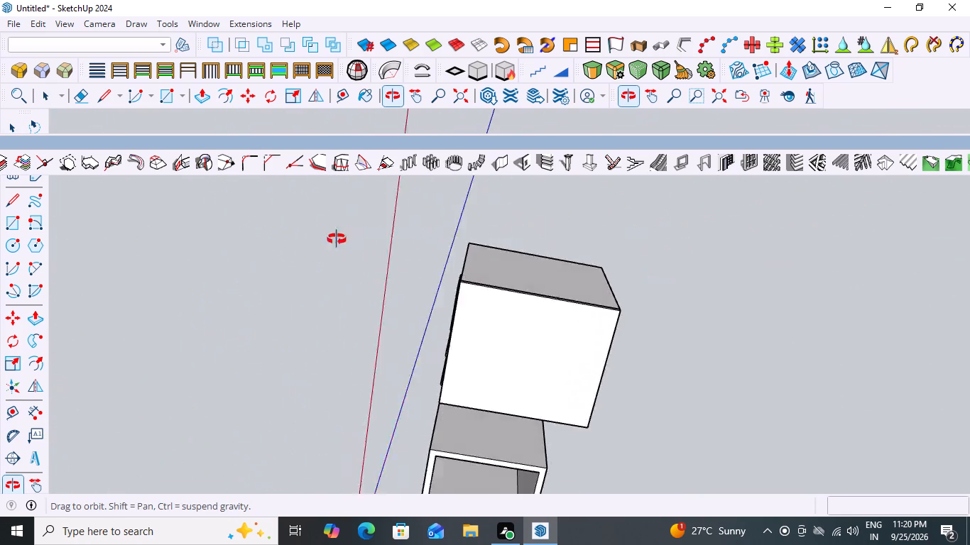
middle_drag(337, 239, 599, 477)
Examine the upper storey, slab and tower from the side and the rear.
scroll(523, 420, down, 1)
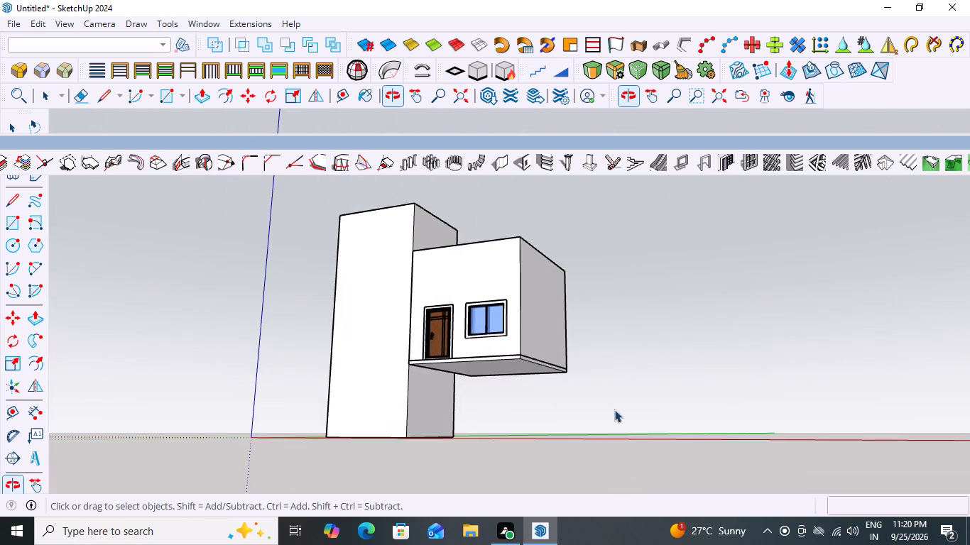
scroll(586, 329, down, 2)
middle_drag(626, 313, 227, 373)
middle_drag(766, 354, 749, 360)
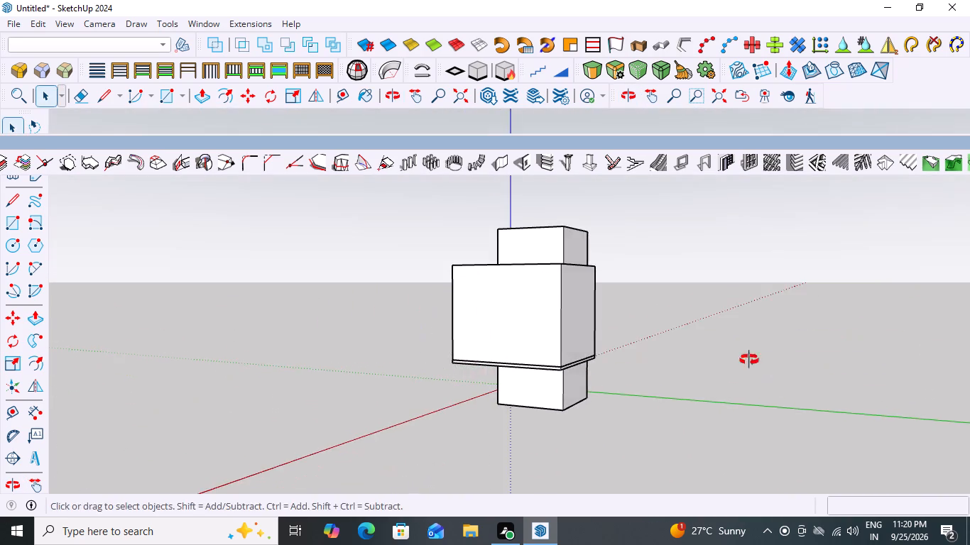
middle_drag(749, 360, 593, 467)
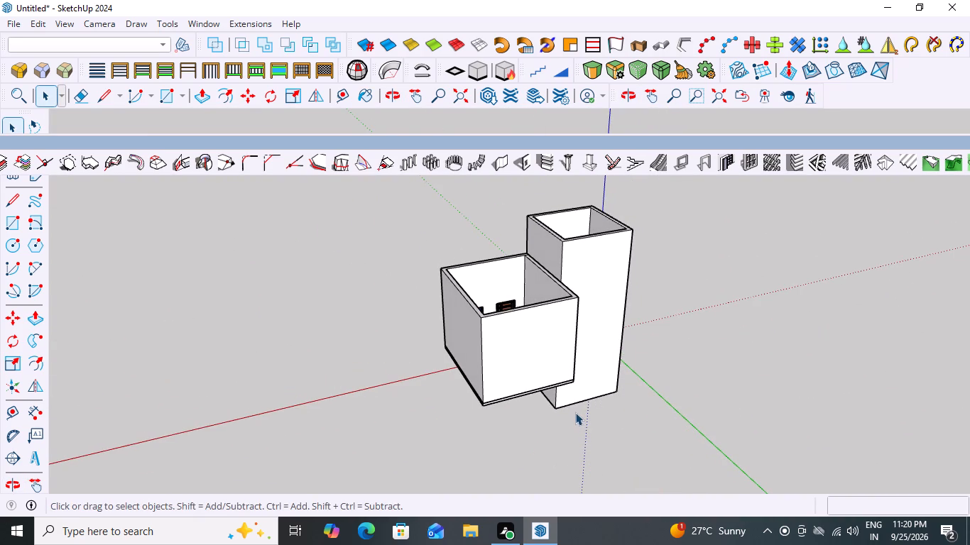
middle_drag(622, 400, 408, 422)
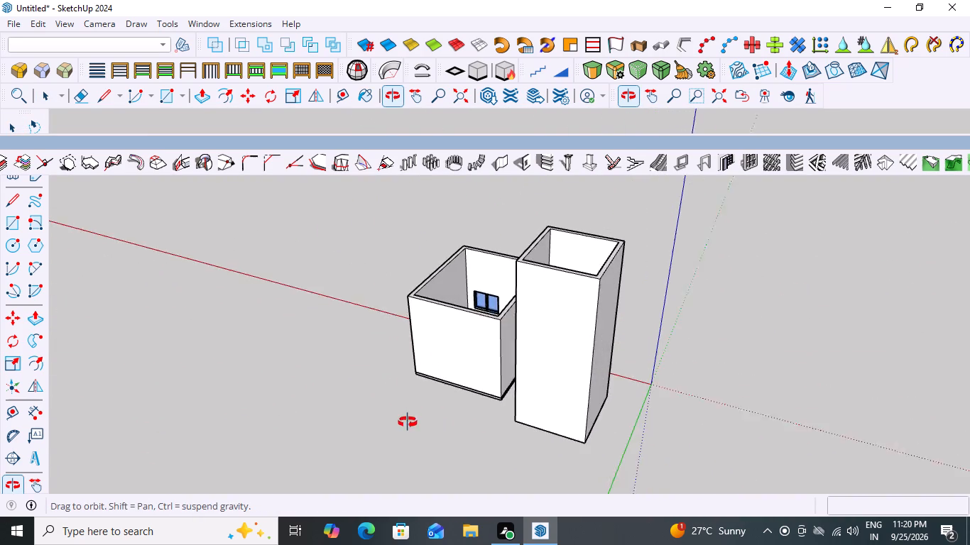
middle_drag(408, 422, 384, 421)
scroll(509, 419, up, 3)
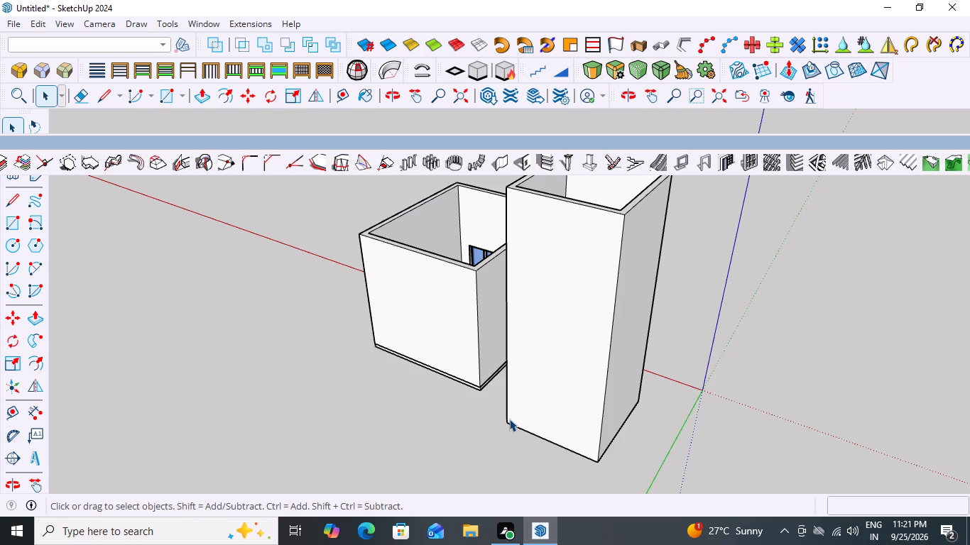
scroll(526, 329, down, 8)
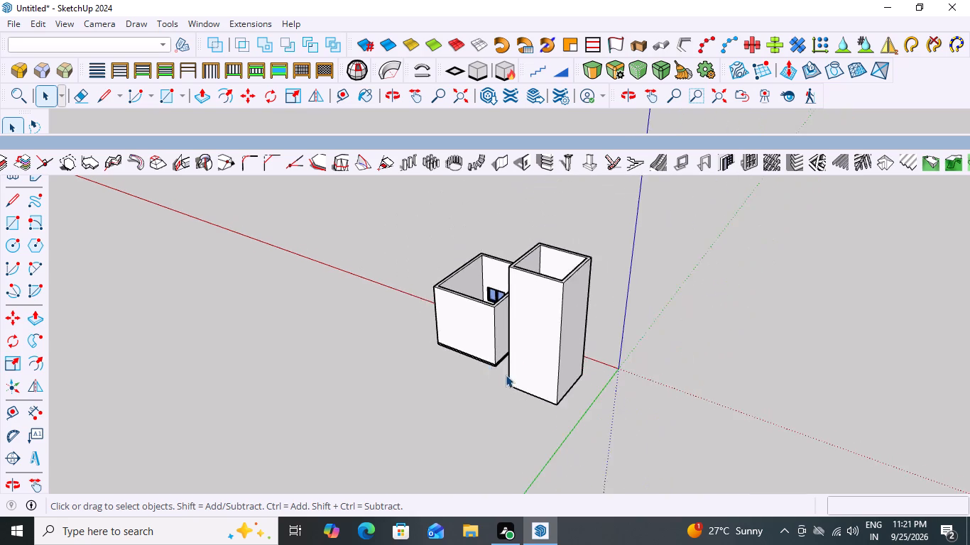
scroll(556, 378, down, 3)
middle_drag(629, 363, 685, 392)
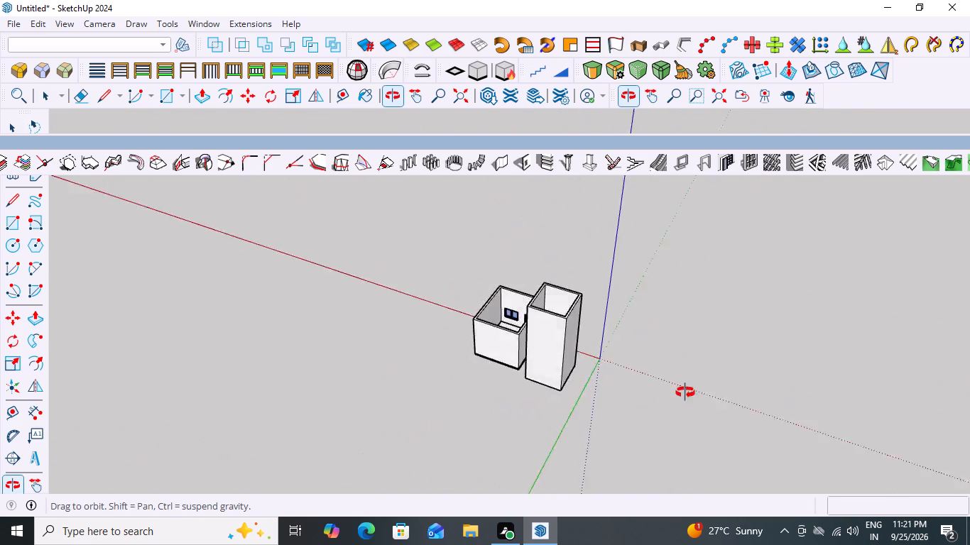
middle_drag(685, 392, 694, 322)
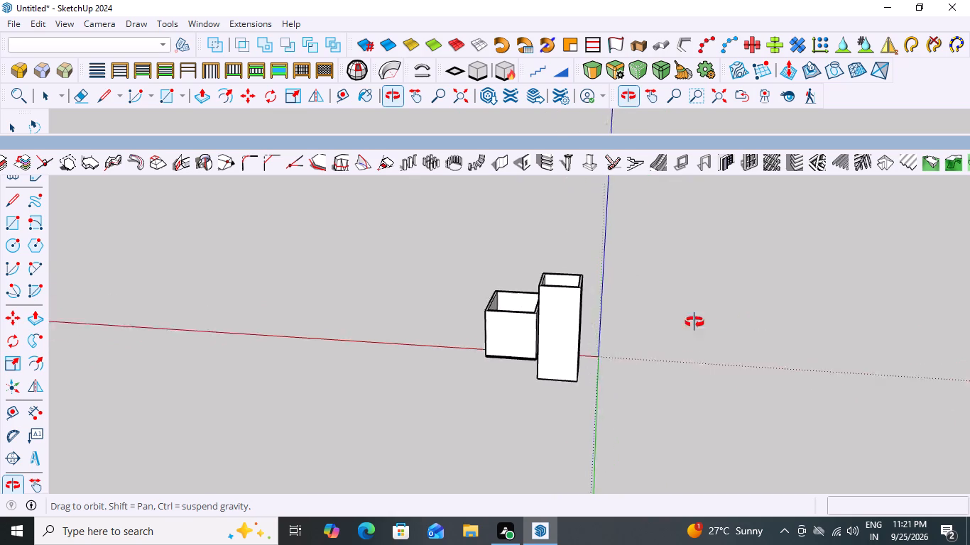
middle_drag(694, 322, 611, 319)
scroll(559, 382, up, 4)
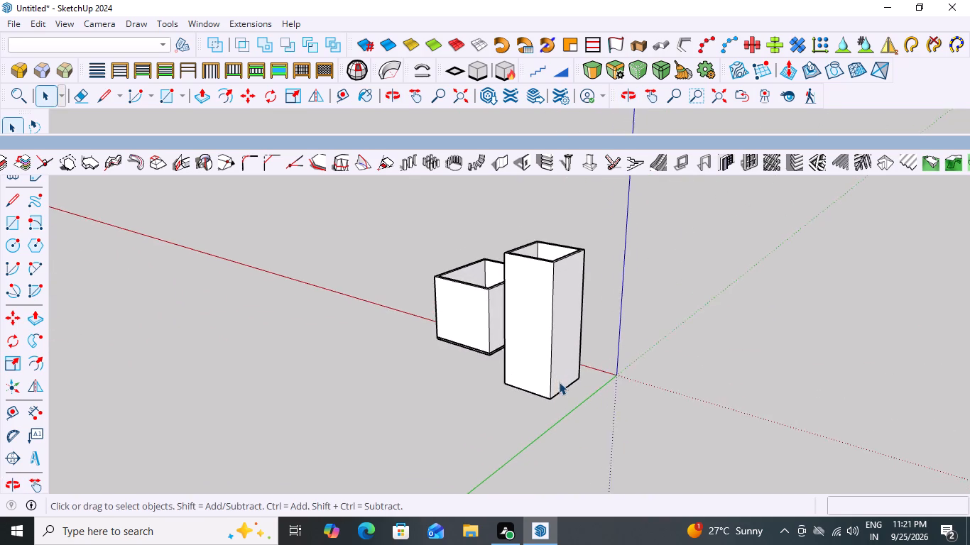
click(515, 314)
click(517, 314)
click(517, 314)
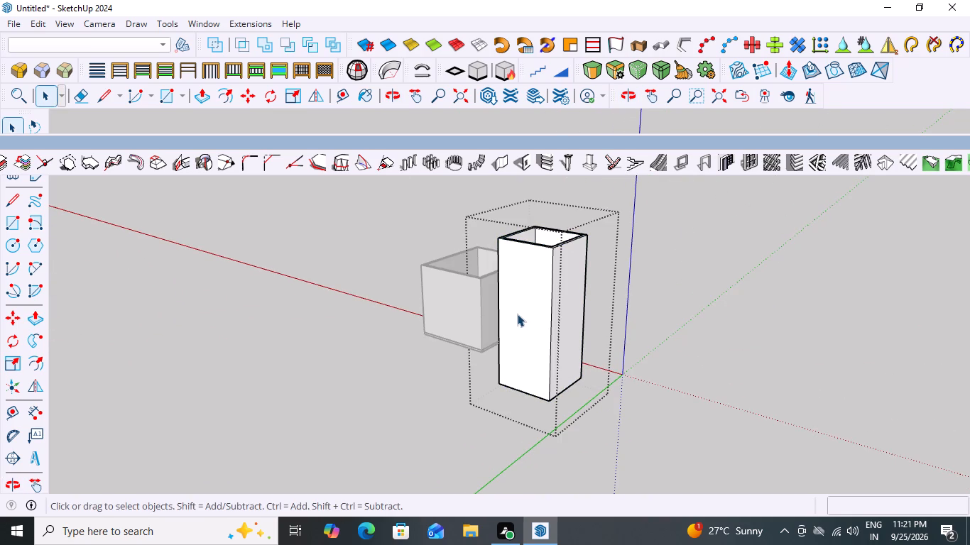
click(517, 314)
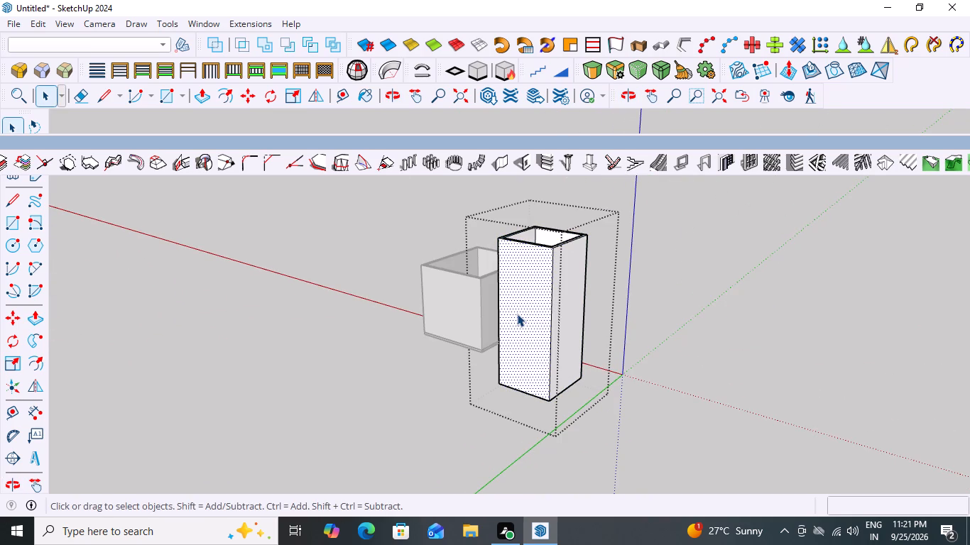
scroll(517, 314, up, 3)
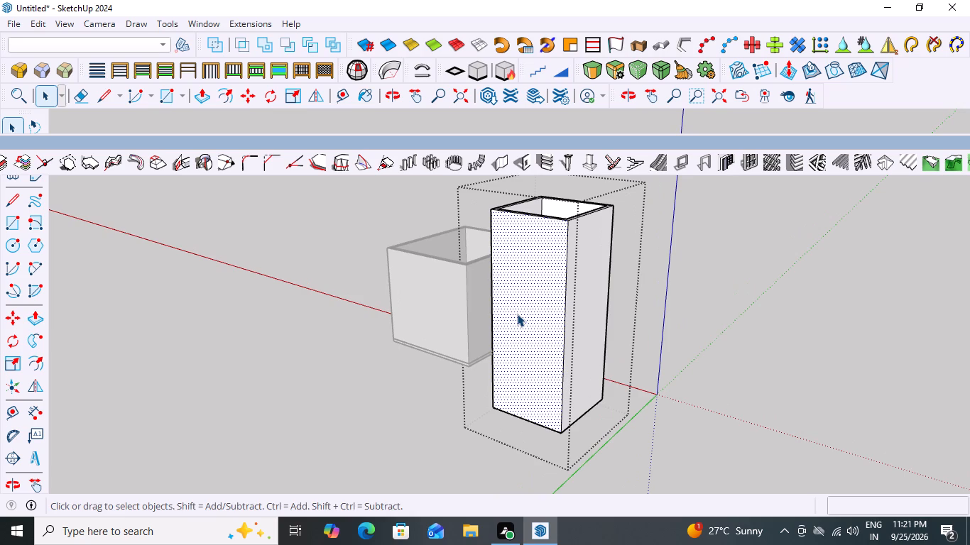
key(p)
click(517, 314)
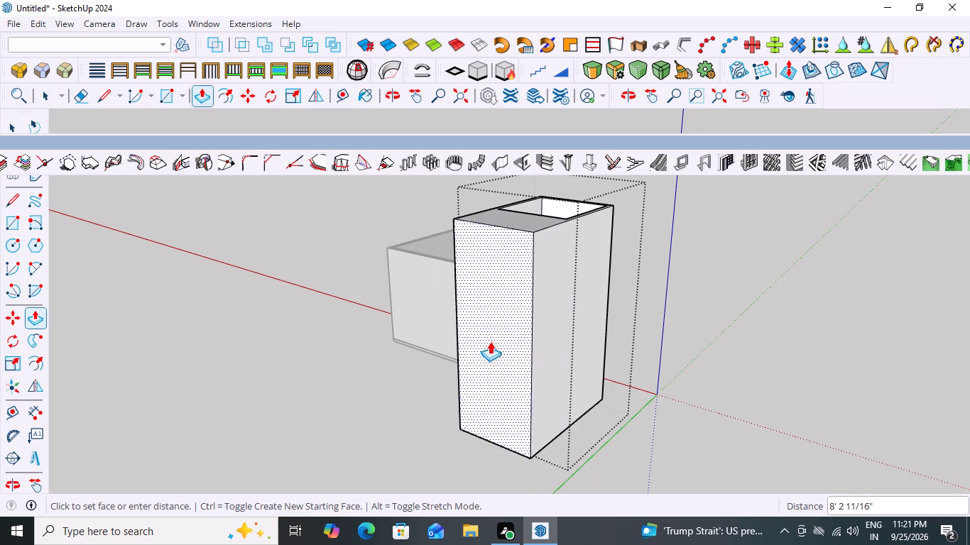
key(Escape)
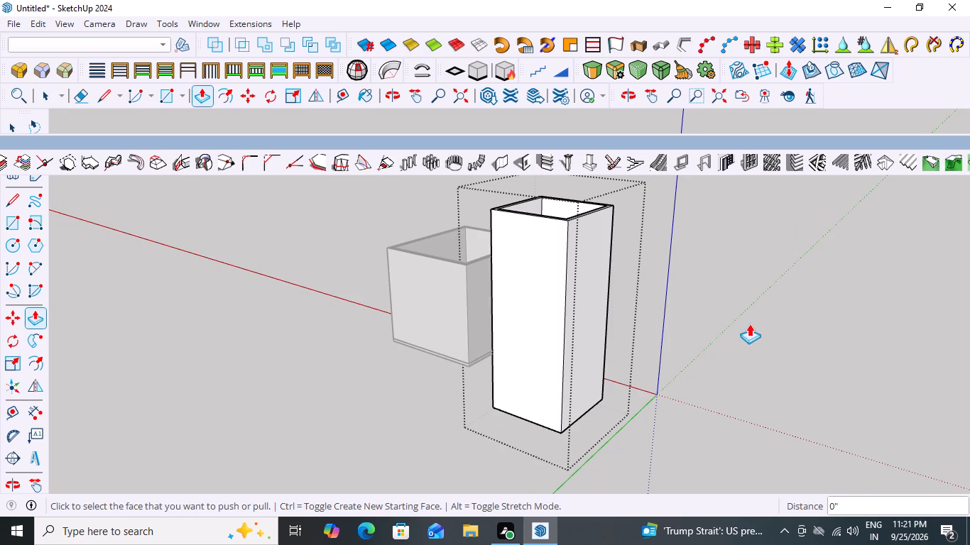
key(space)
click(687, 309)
Examine the whole model from the rear, side and front, including the open space beneath the raised storey.
scroll(674, 320, down, 5)
middle_drag(459, 349, 530, 375)
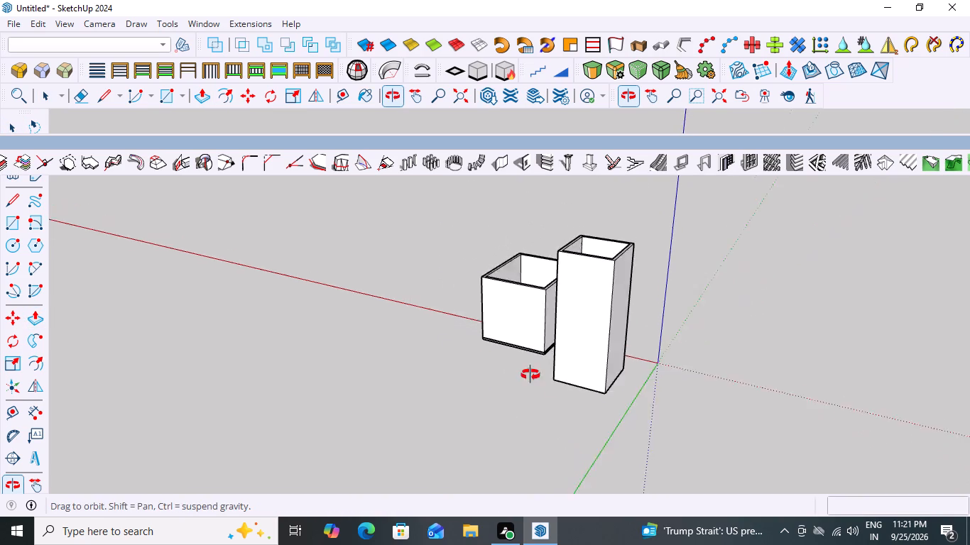
middle_drag(530, 375, 832, 380)
scroll(555, 369, up, 1)
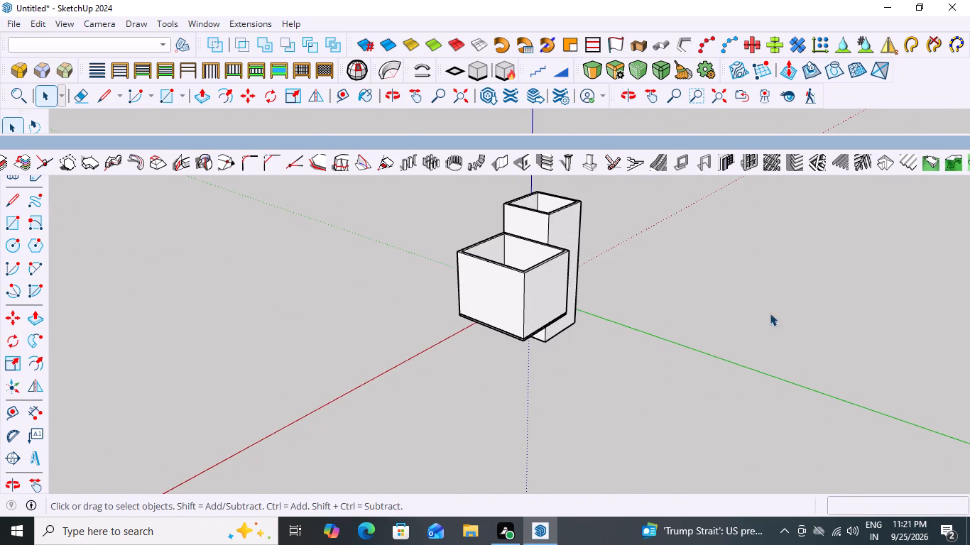
scroll(599, 325, down, 4)
middle_drag(486, 340, 868, 299)
middle_drag(418, 325, 665, 292)
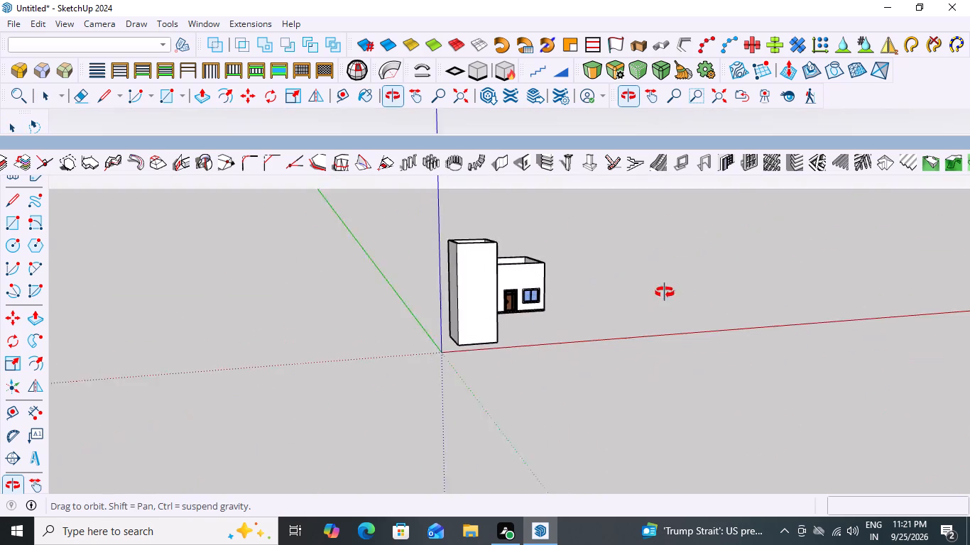
middle_drag(665, 292, 633, 242)
middle_drag(579, 294, 567, 378)
scroll(579, 303, down, 1)
scroll(514, 339, up, 3)
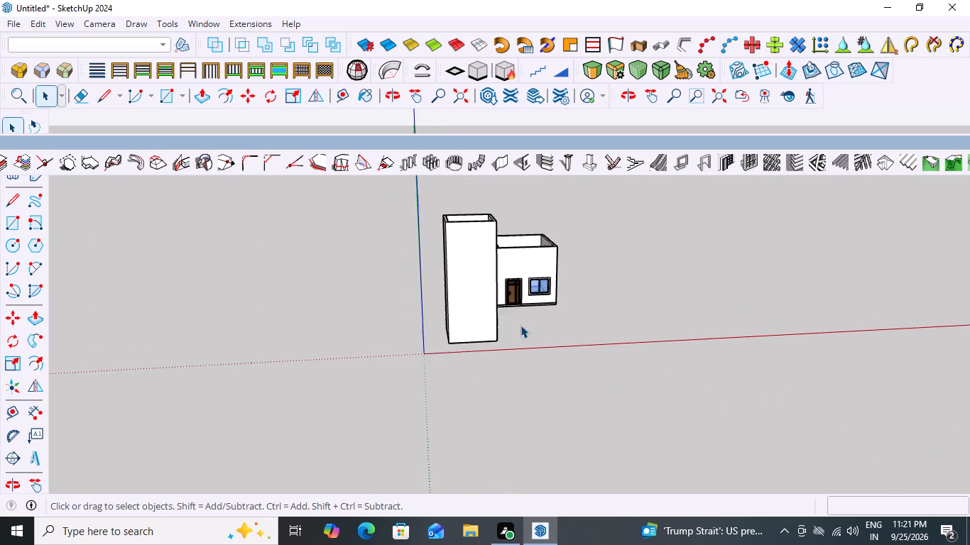
scroll(521, 325, up, 7)
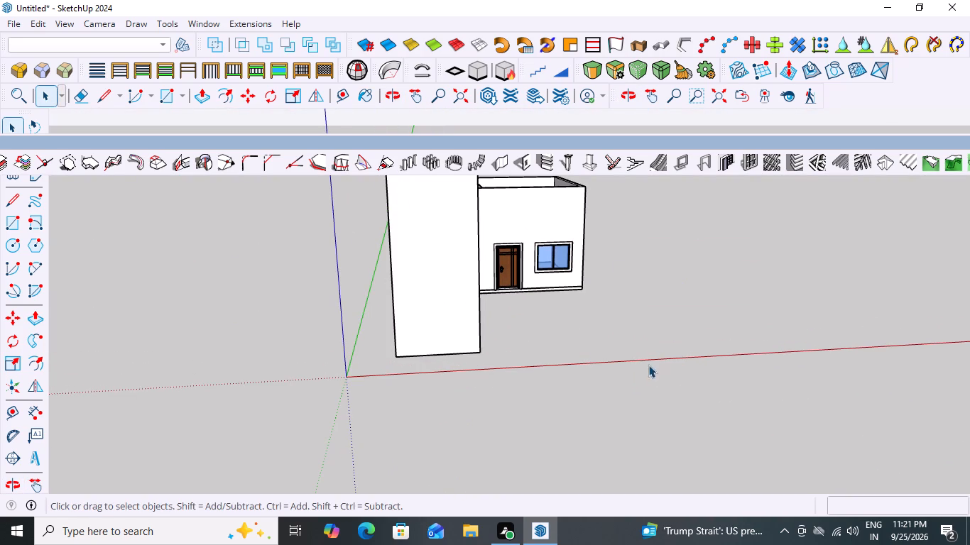
middle_drag(628, 189, 492, 425)
scroll(457, 267, up, 3)
scroll(698, 243, down, 7)
middle_drag(625, 326, 745, 177)
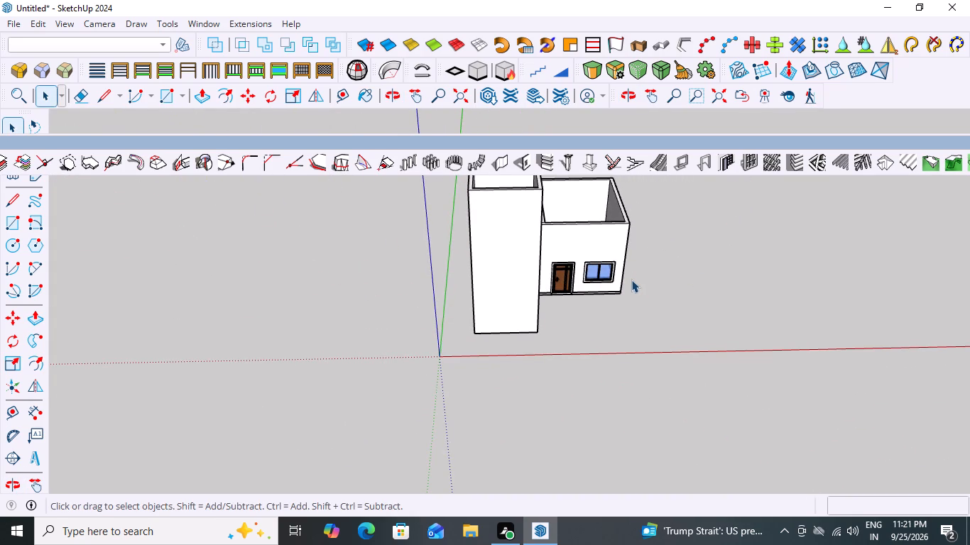
Start a construction guide on the slab's underside, parallel to its bottom edge along the tower.
middle_drag(618, 303, 616, 303)
middle_drag(616, 303, 544, 127)
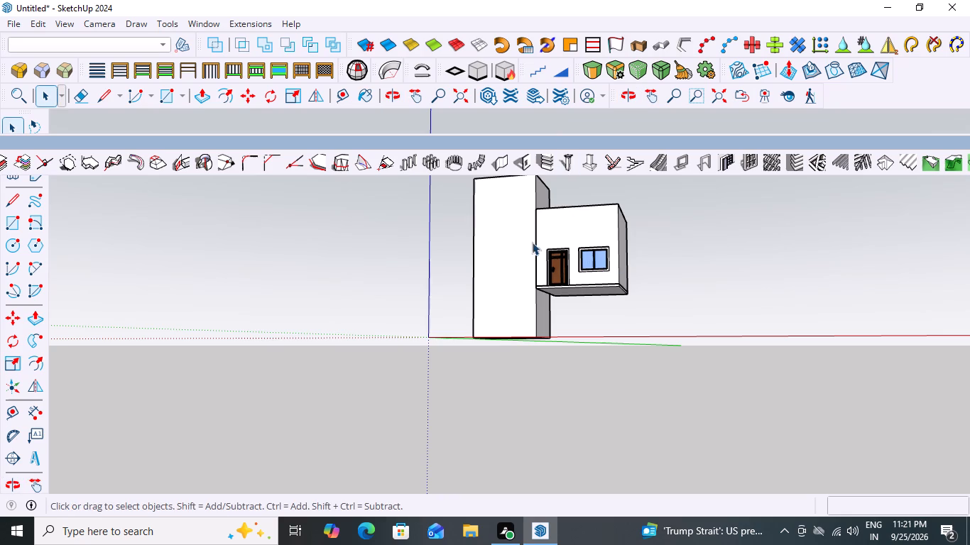
scroll(539, 285, down, 1)
middle_drag(631, 267, 430, 110)
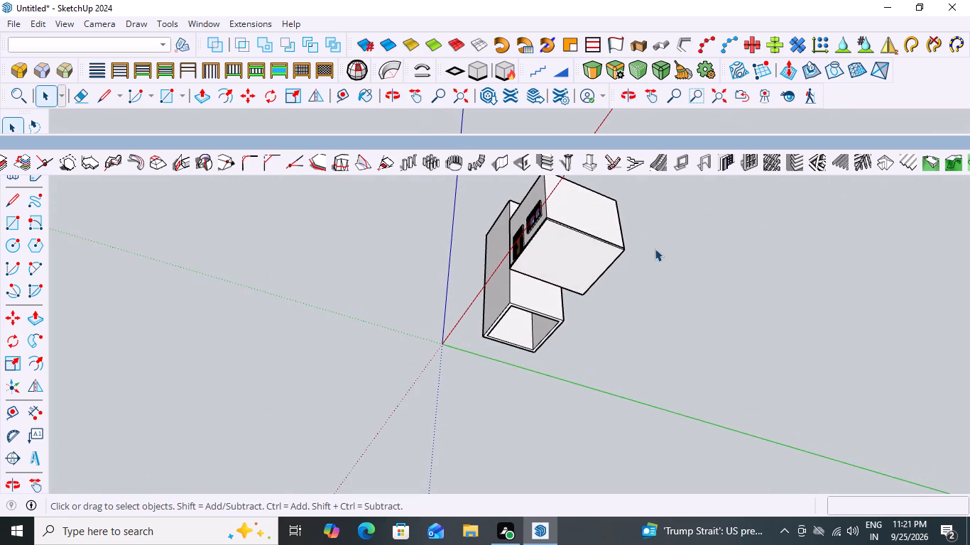
scroll(568, 252, up, 7)
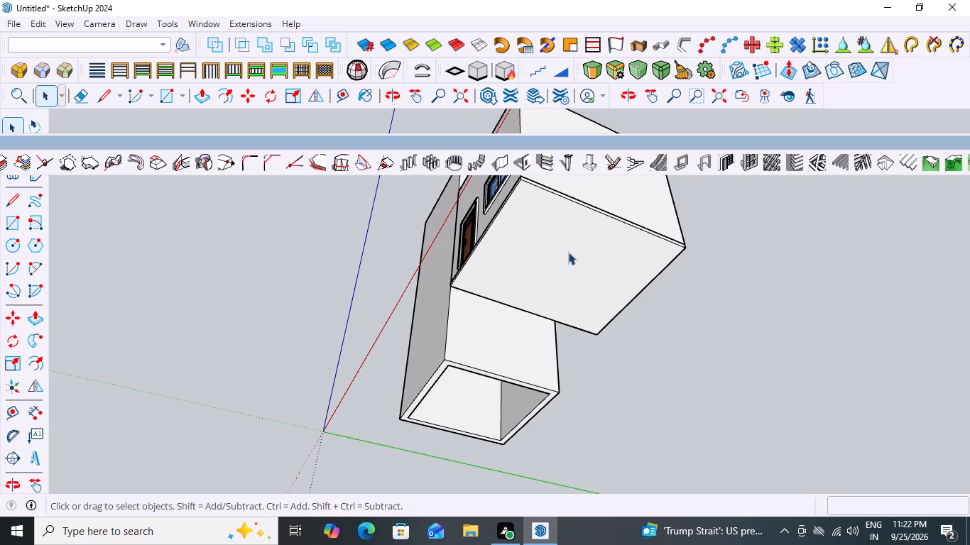
key(t)
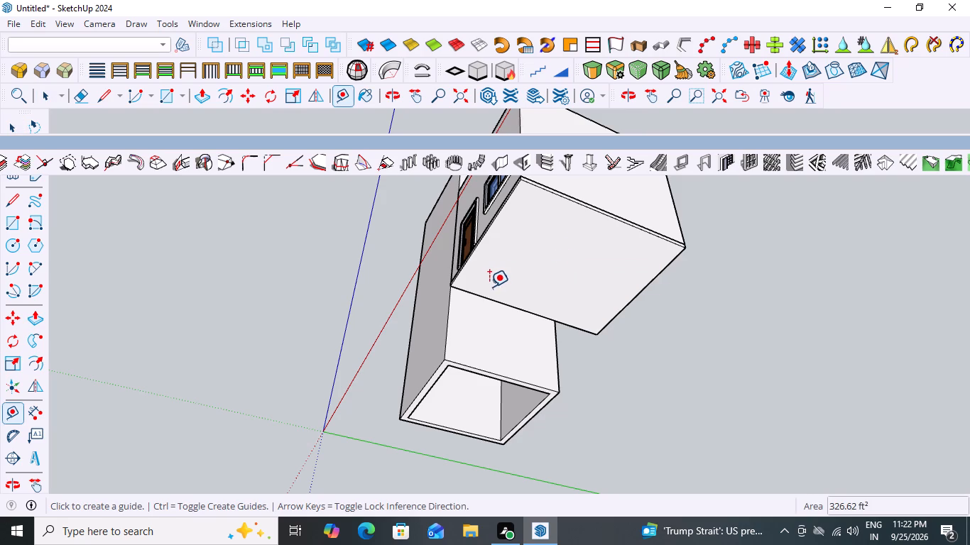
scroll(489, 287, up, 3)
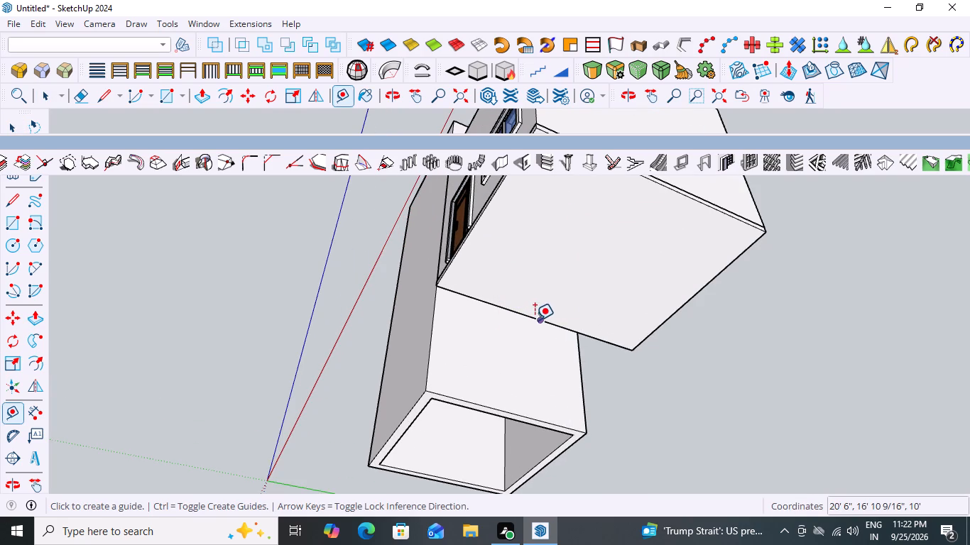
click(561, 326)
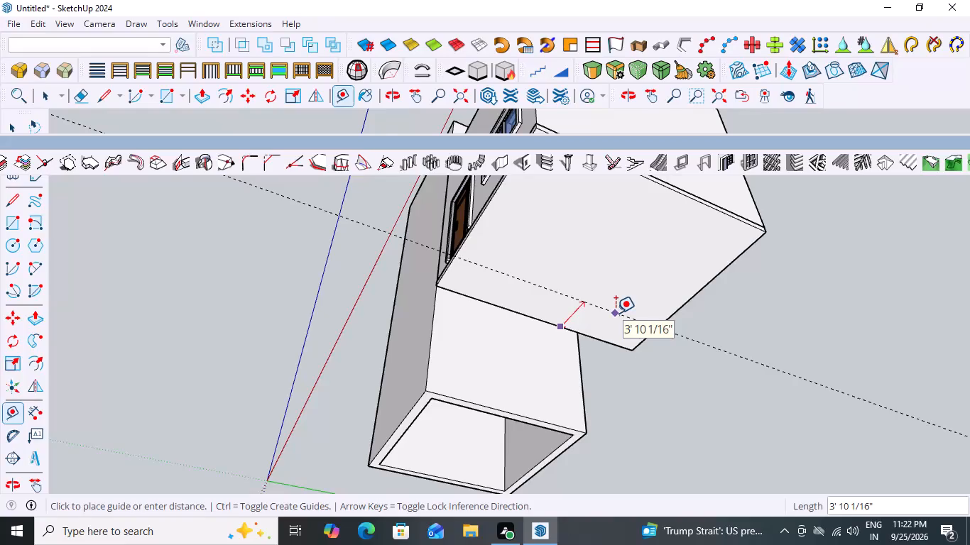
scroll(616, 313, up, 1)
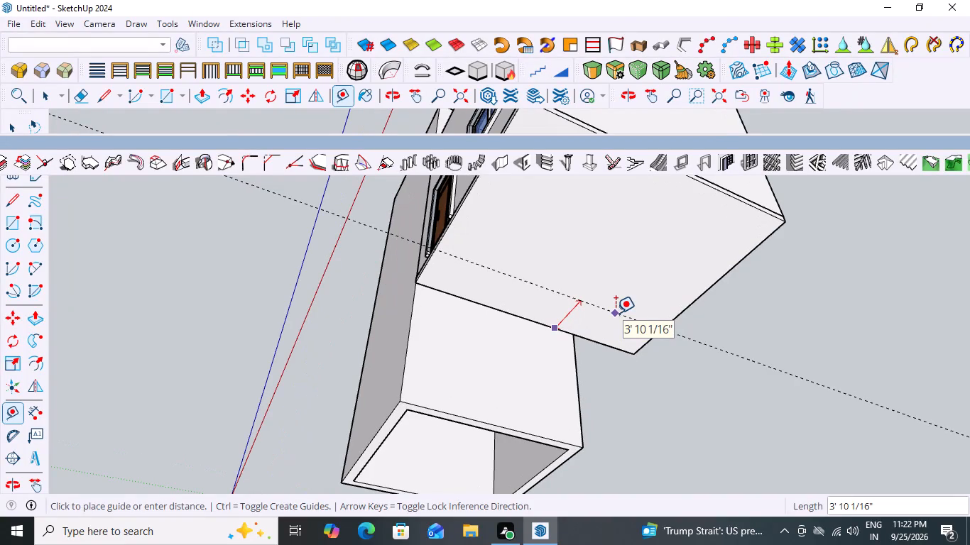
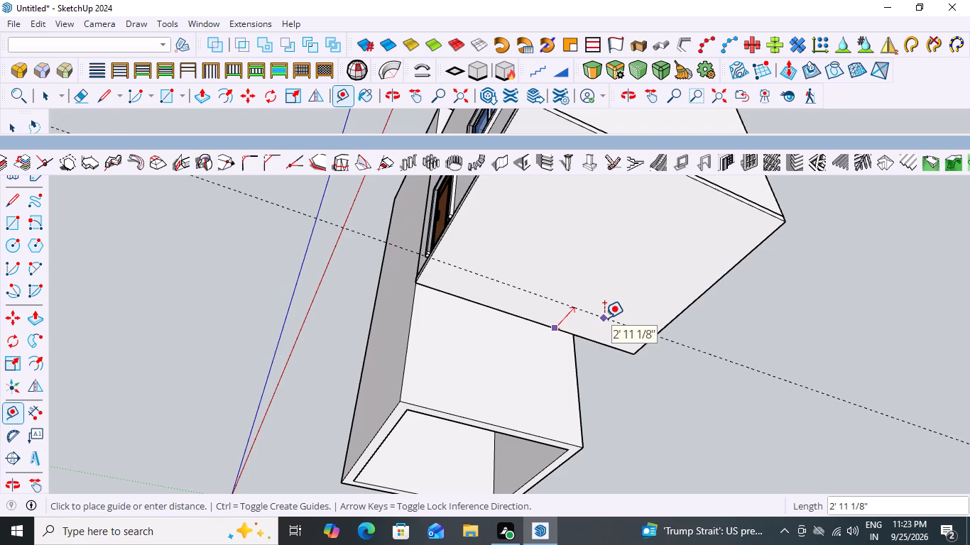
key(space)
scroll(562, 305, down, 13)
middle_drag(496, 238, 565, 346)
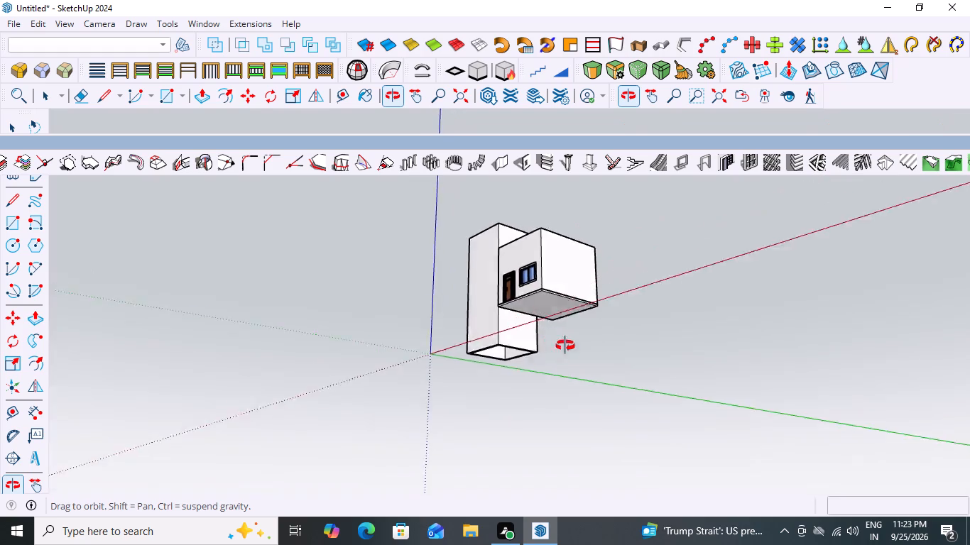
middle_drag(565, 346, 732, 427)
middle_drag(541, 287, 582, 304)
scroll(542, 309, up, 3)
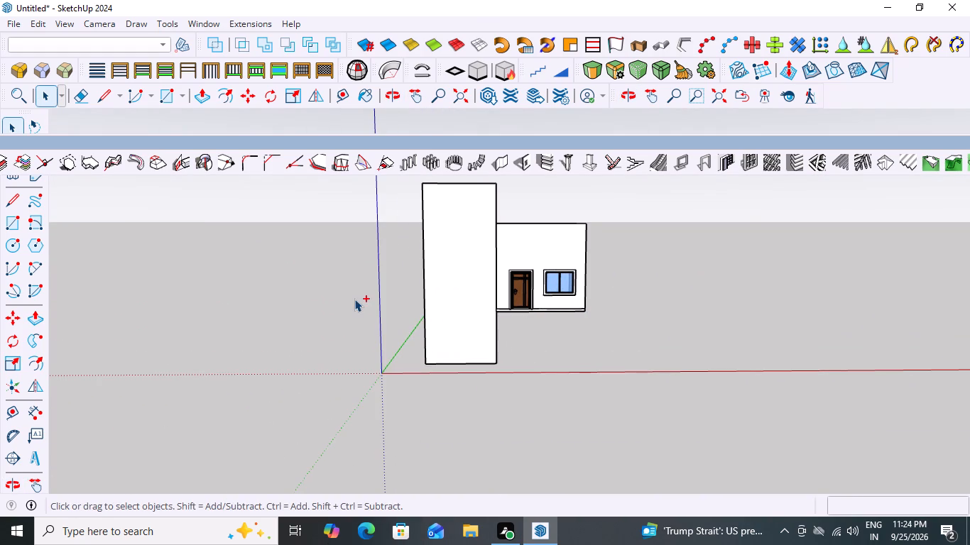
Save the model in the Documents folder as exterior6, replacing the existing file of that name.
key(ctrl+s)
double_click(159, 286)
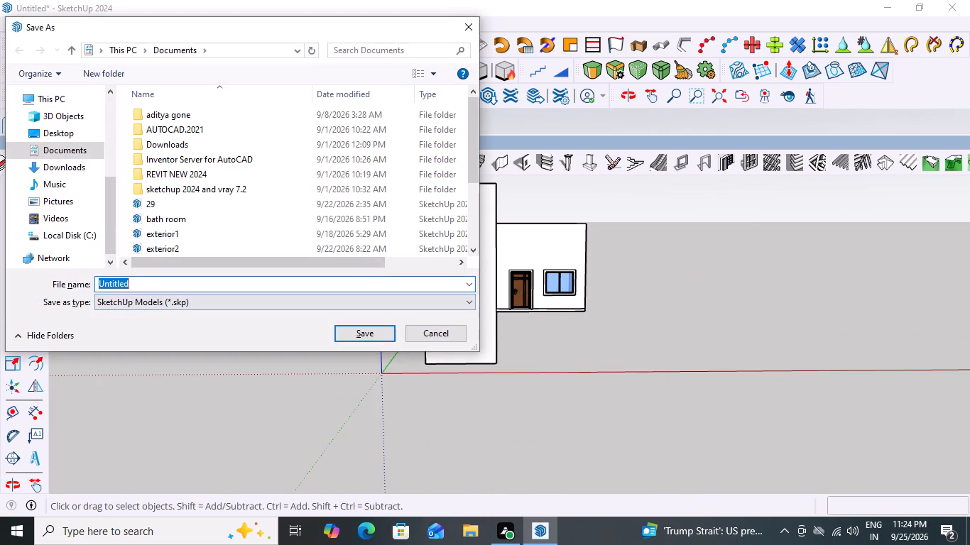
key(BackSpace)
key(BackSpace)
text(exterior)
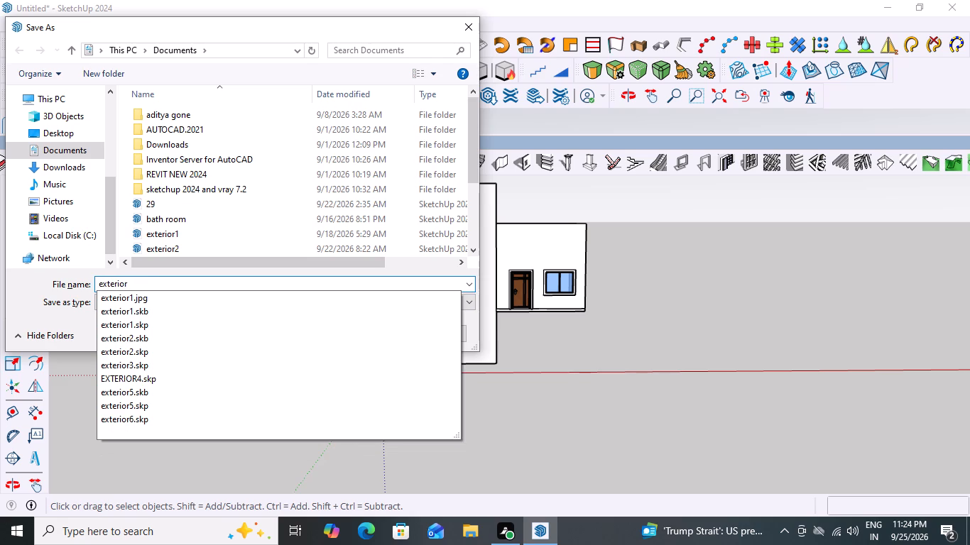
key(6)
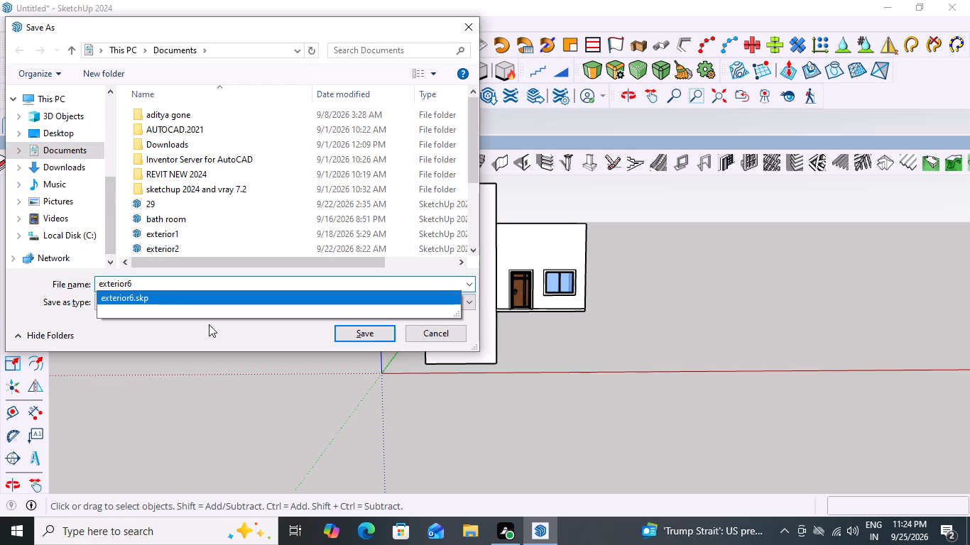
click(148, 288)
click(353, 334)
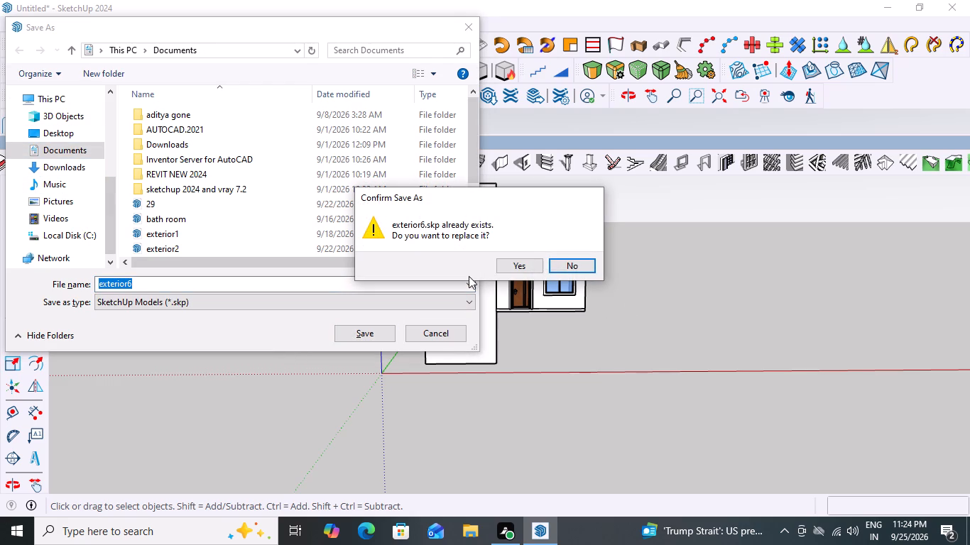
click(517, 268)
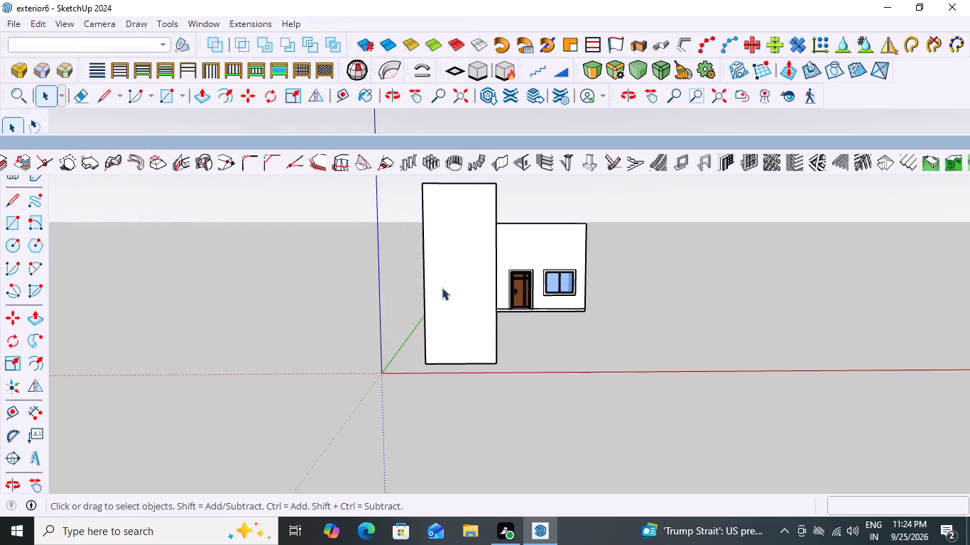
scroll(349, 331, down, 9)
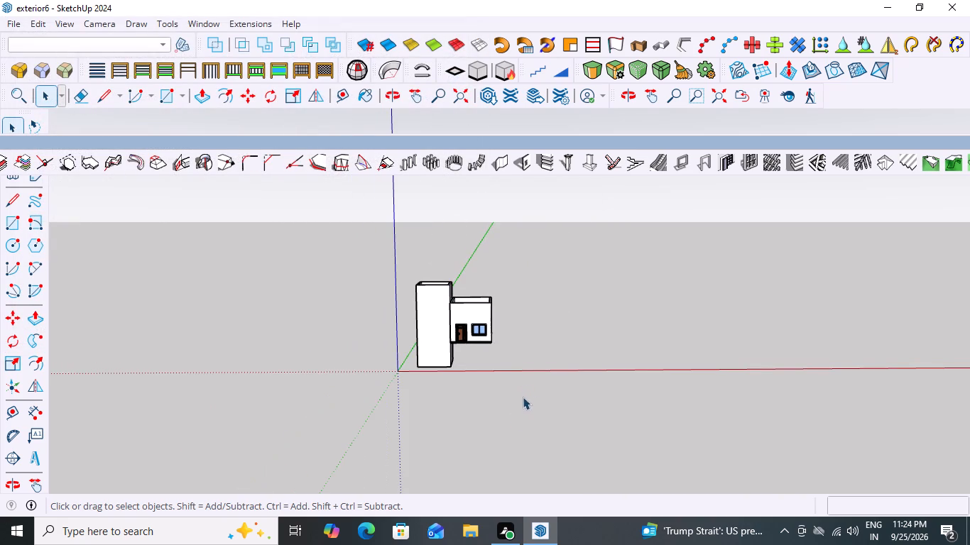
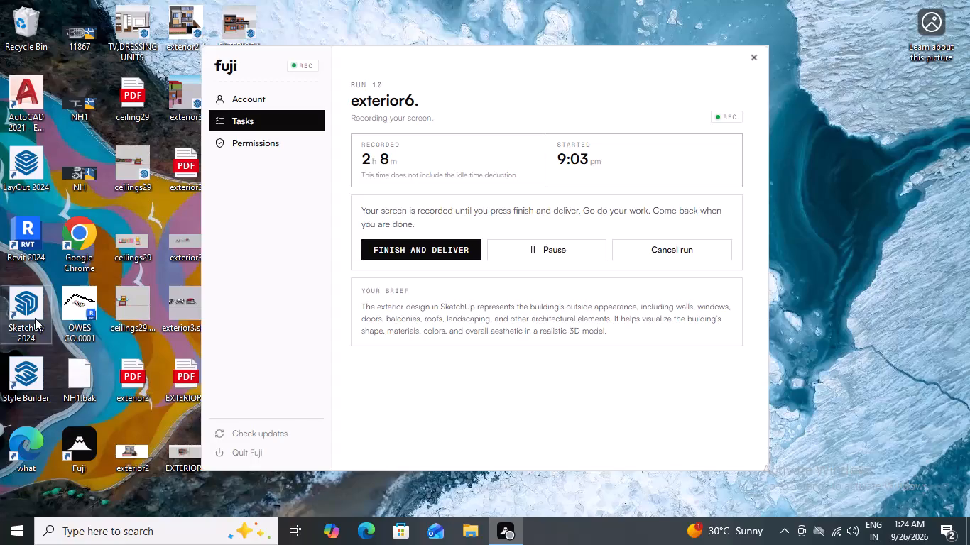
Launch SketchUp 2024 from the desktop.
double_click(34, 317)
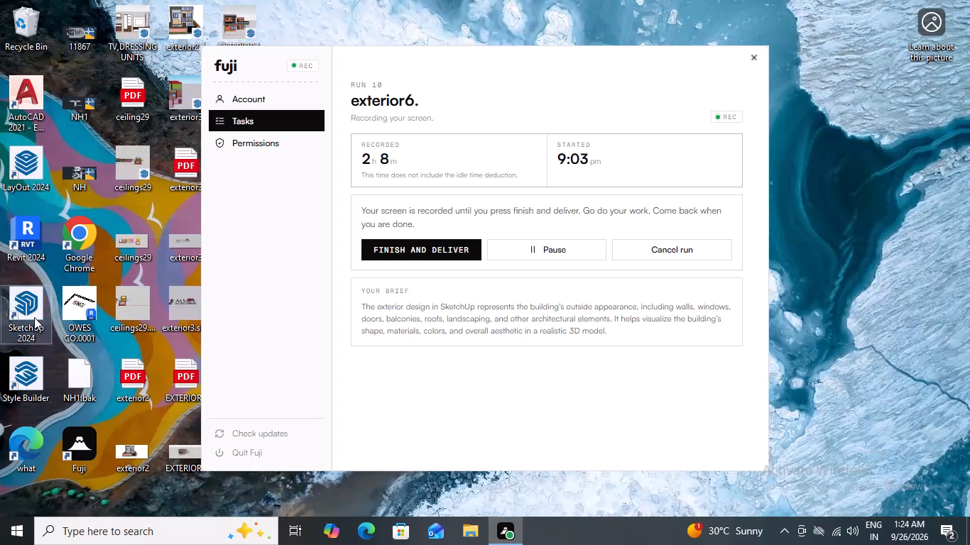
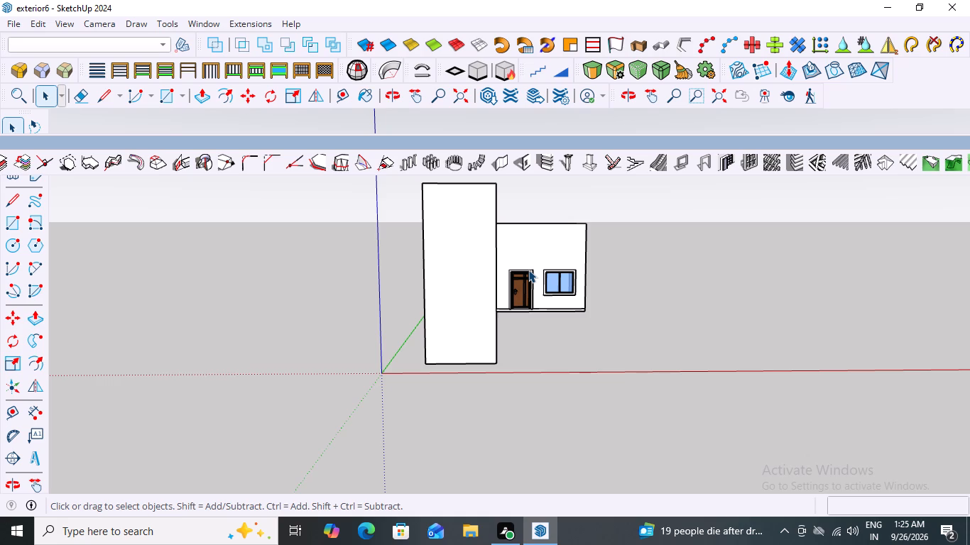
Place a guide on the underside of the upper storey's floor slab, about 2' 5" in from its front edge.
scroll(545, 359, down, 5)
scroll(588, 276, up, 1)
middle_drag(589, 302, 511, 313)
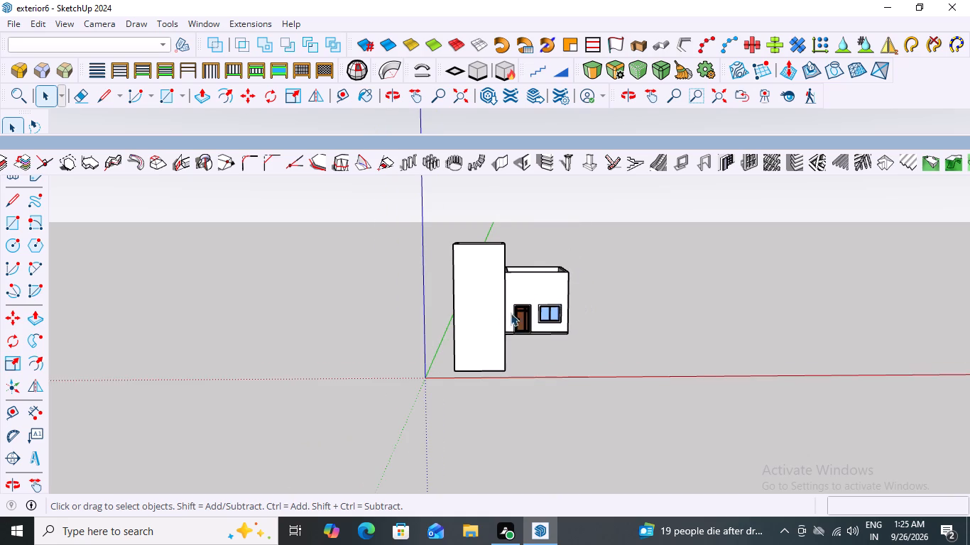
middle_drag(511, 313, 400, 322)
middle_drag(544, 345, 539, 334)
scroll(529, 346, up, 9)
scroll(537, 230, down, 1)
scroll(496, 299, down, 4)
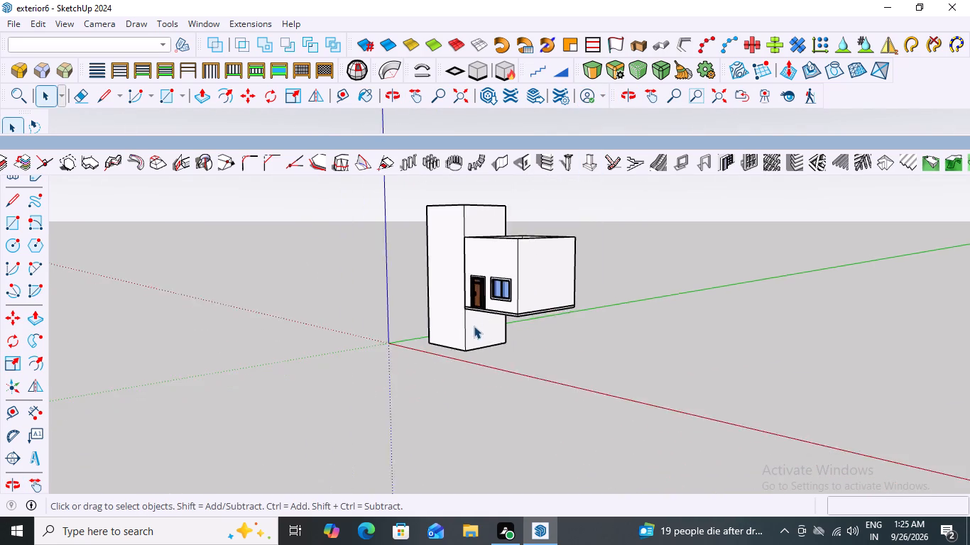
scroll(474, 326, down, 4)
middle_drag(640, 318, 552, 138)
middle_drag(511, 292, 526, 255)
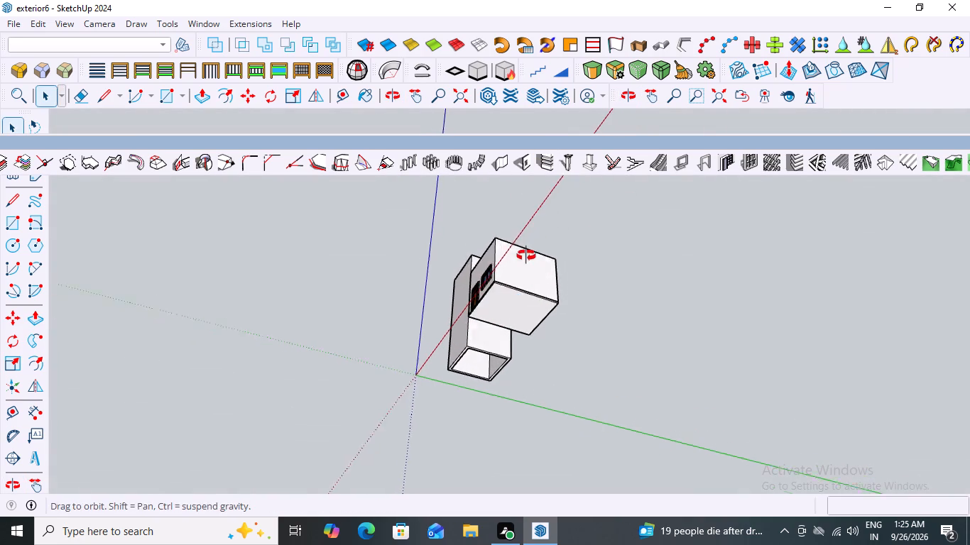
middle_drag(526, 255, 549, 235)
scroll(464, 309, up, 13)
scroll(489, 306, down, 4)
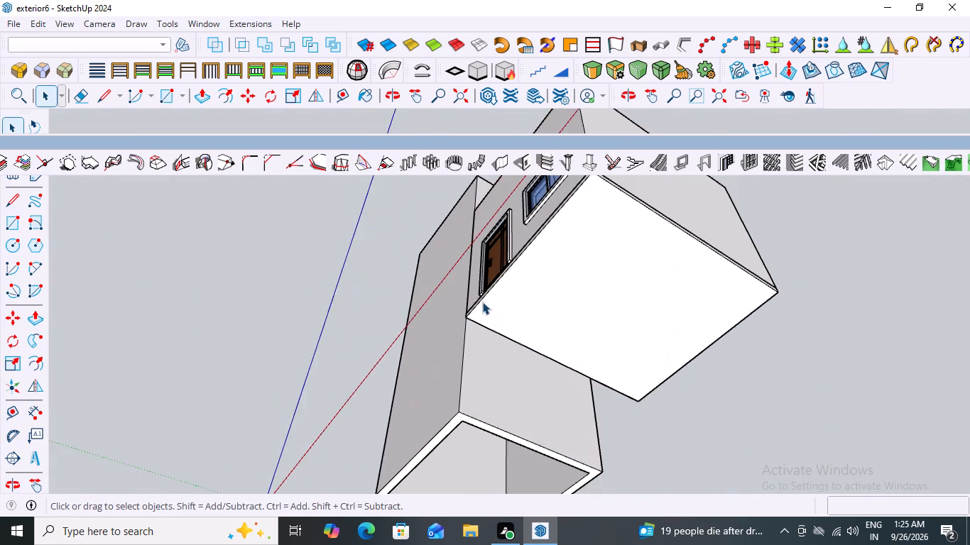
scroll(482, 302, down, 5)
scroll(527, 356, up, 3)
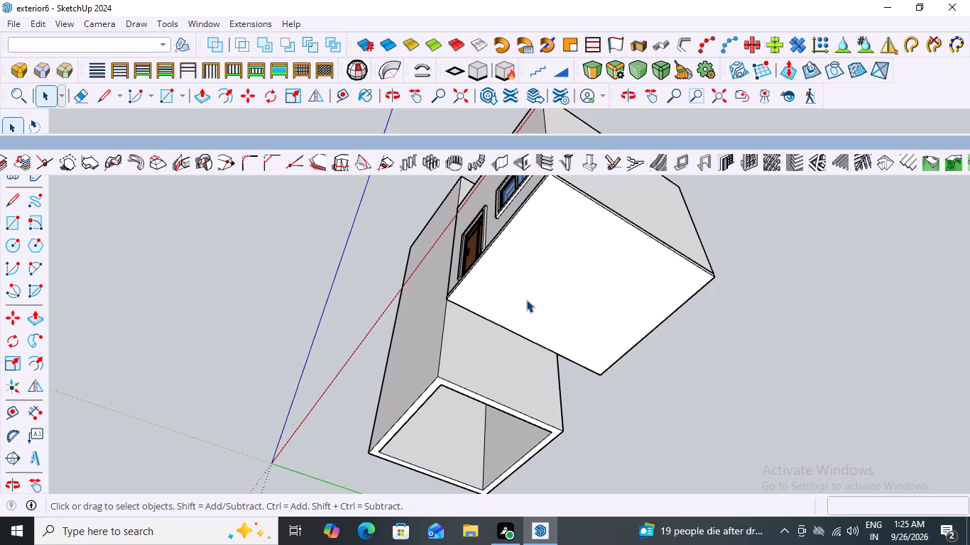
key(t)
scroll(504, 287, up, 3)
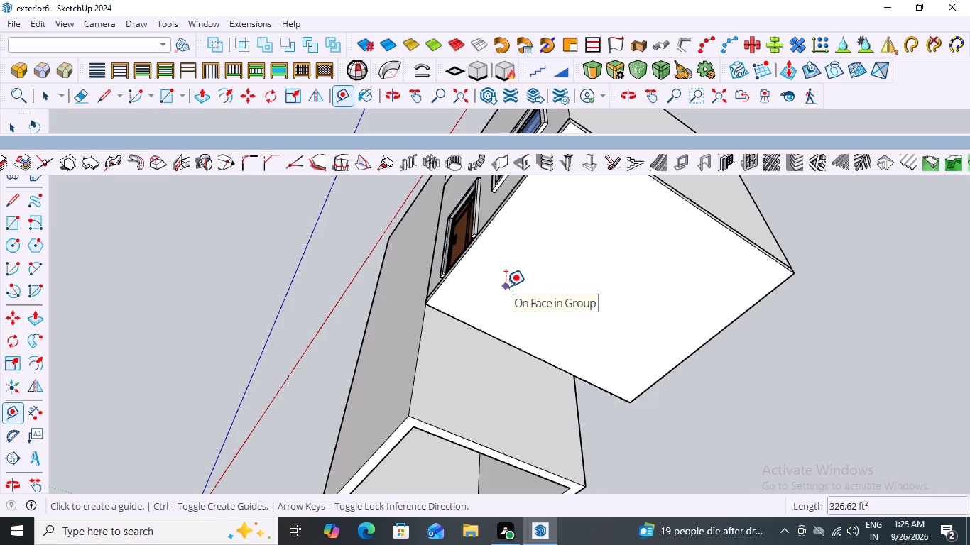
scroll(490, 234, up, 6)
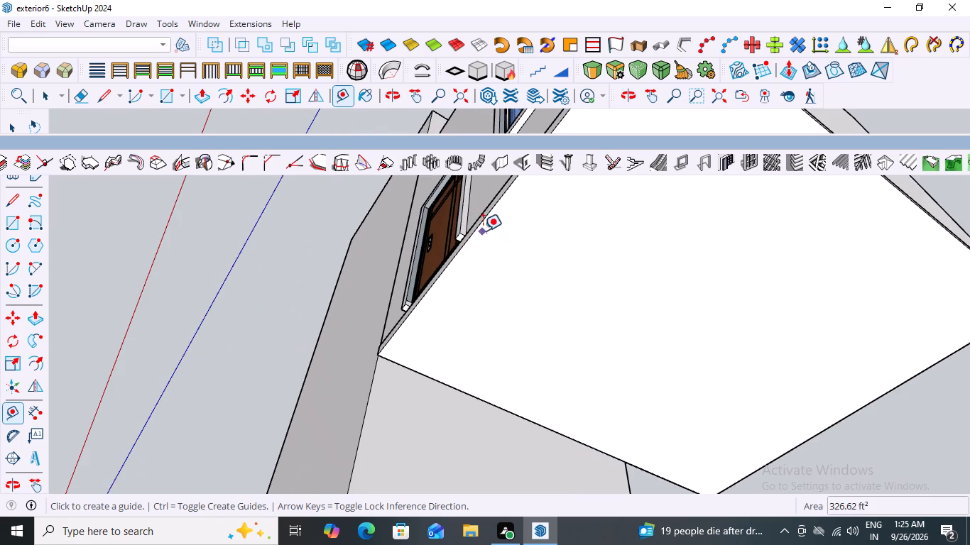
click(481, 230)
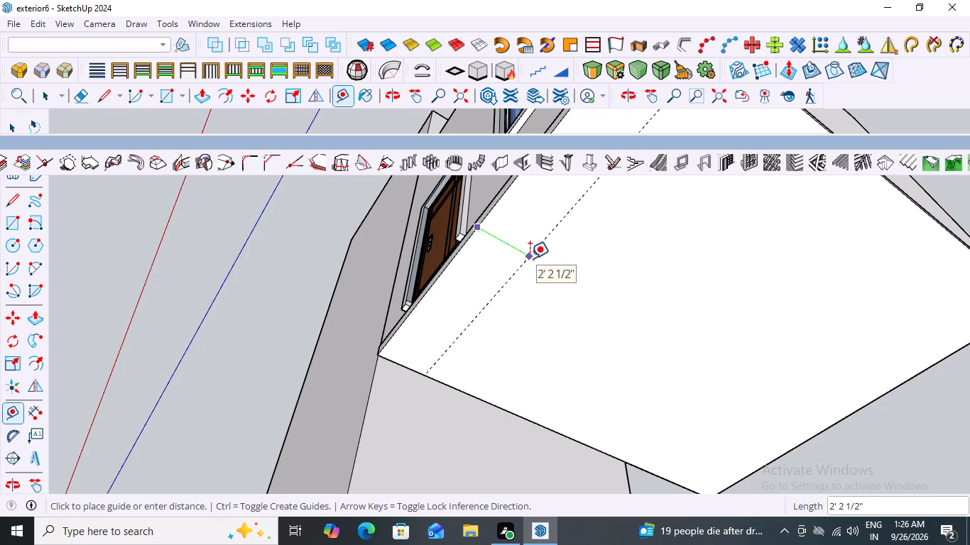
click(534, 261)
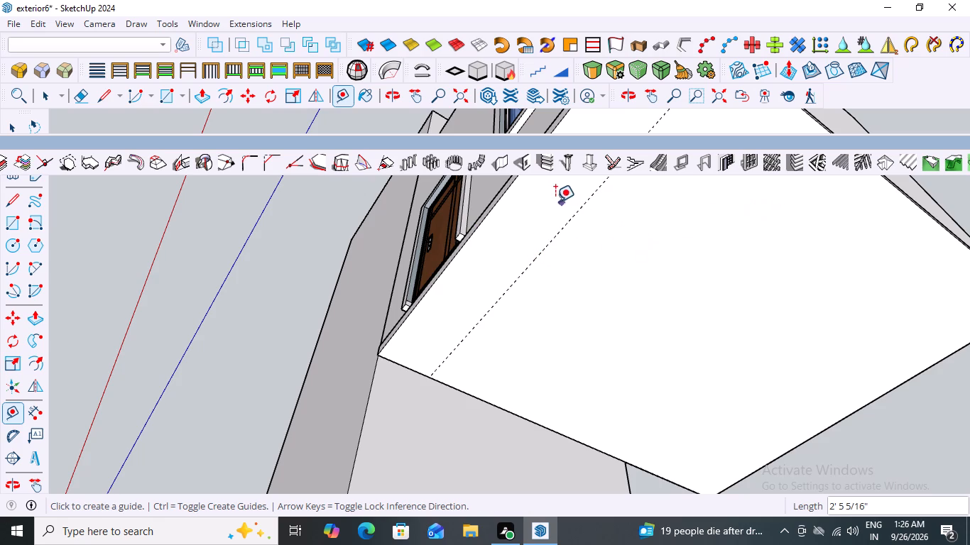
Place a second parallel guide 9" further in from the front guide on the slab's underside.
click(565, 224)
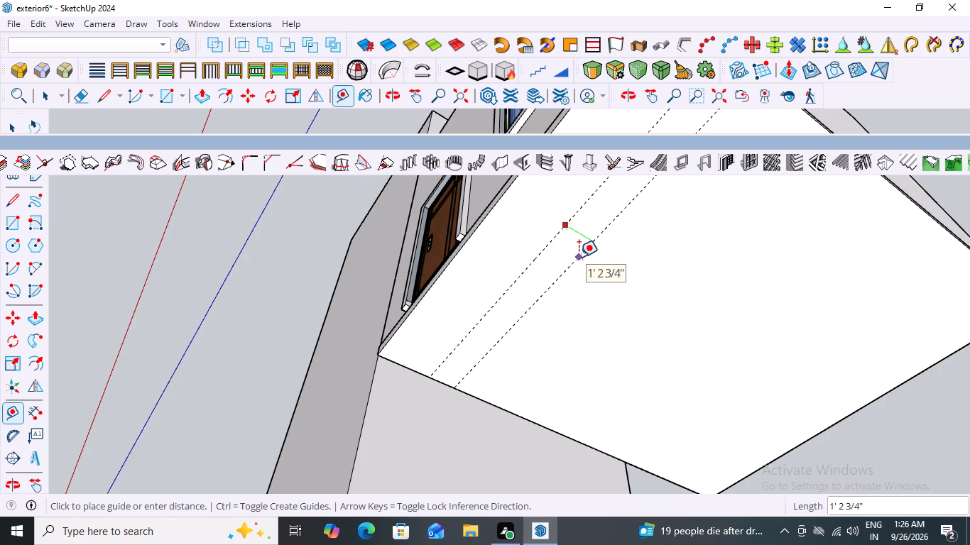
key(9)
key(shift+quotedbl)
key(Return)
Place a guide on the slab's underside, 9" in from the edge beside the tower.
scroll(587, 307, down, 5)
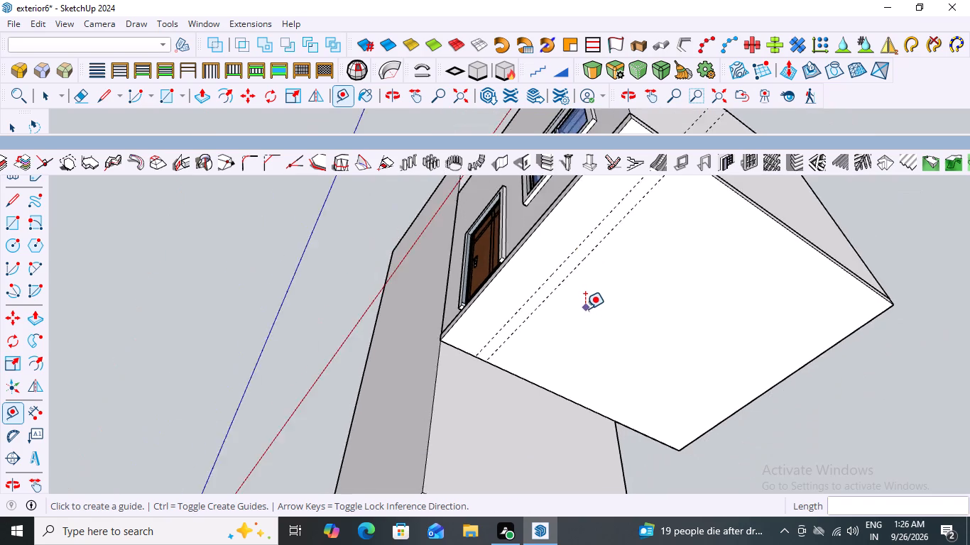
scroll(585, 309, down, 9)
middle_drag(725, 320, 765, 397)
scroll(748, 353, down, 1)
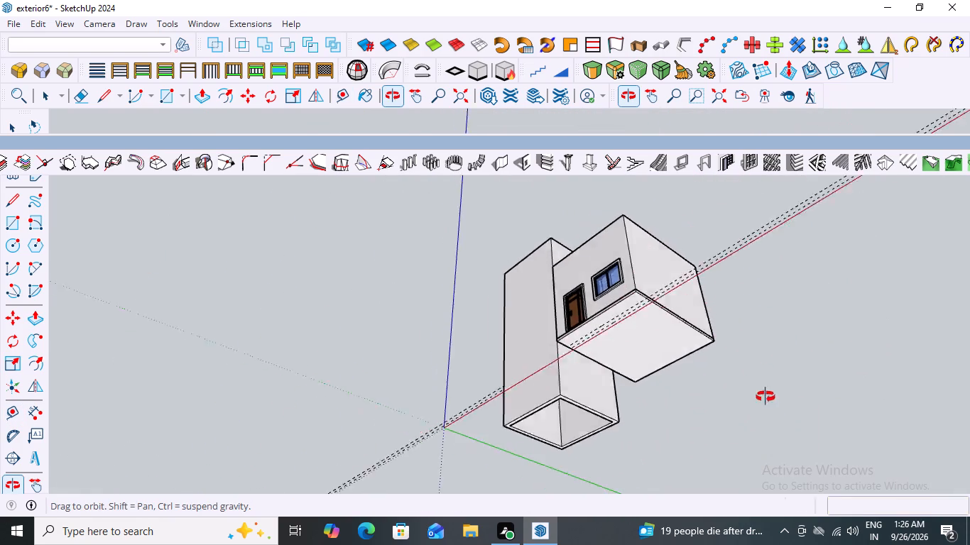
middle_drag(765, 397, 817, 504)
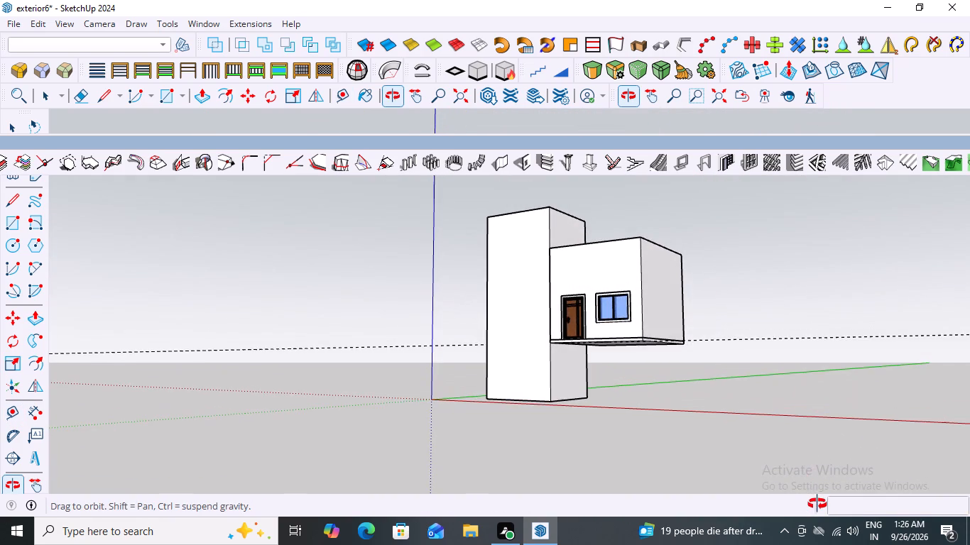
middle_drag(817, 504, 749, 265)
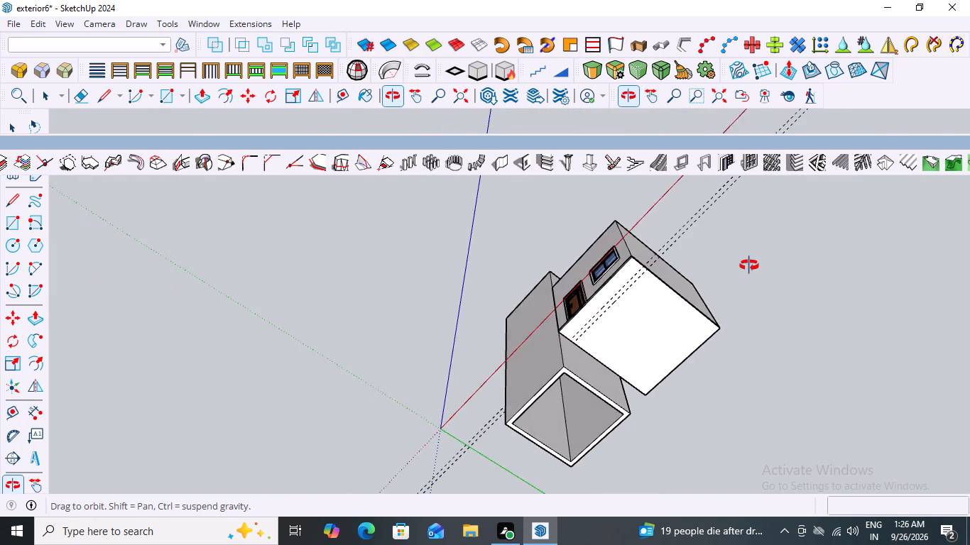
middle_drag(749, 265, 748, 271)
scroll(643, 378, up, 7)
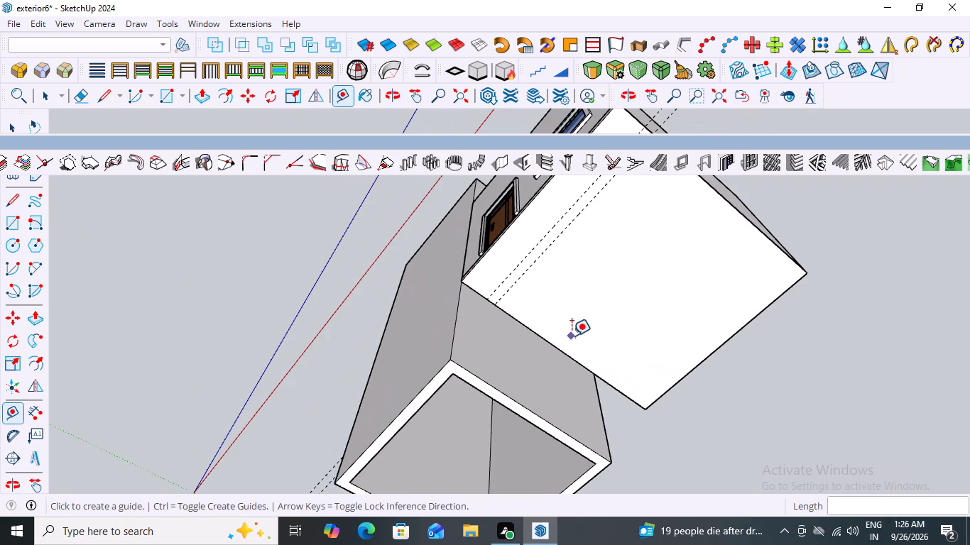
click(643, 407)
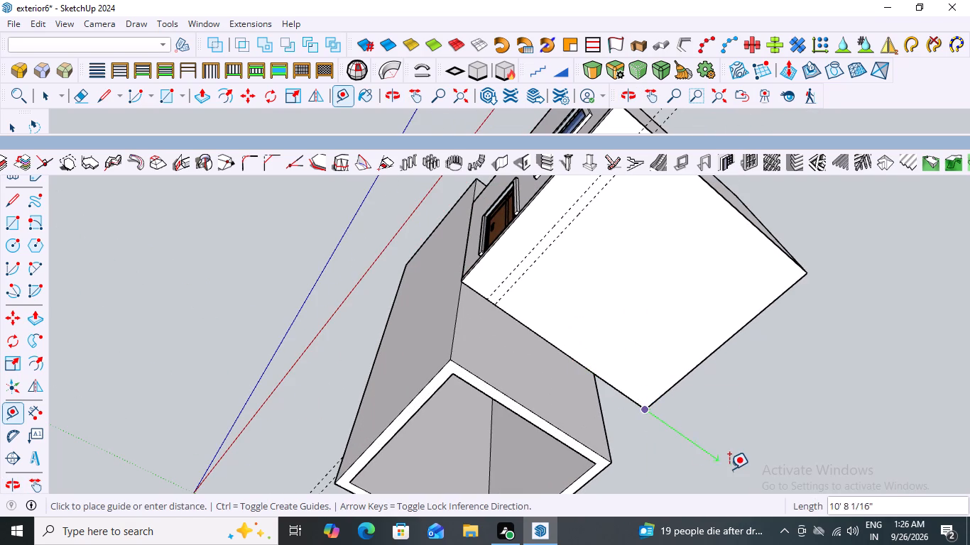
key(Escape)
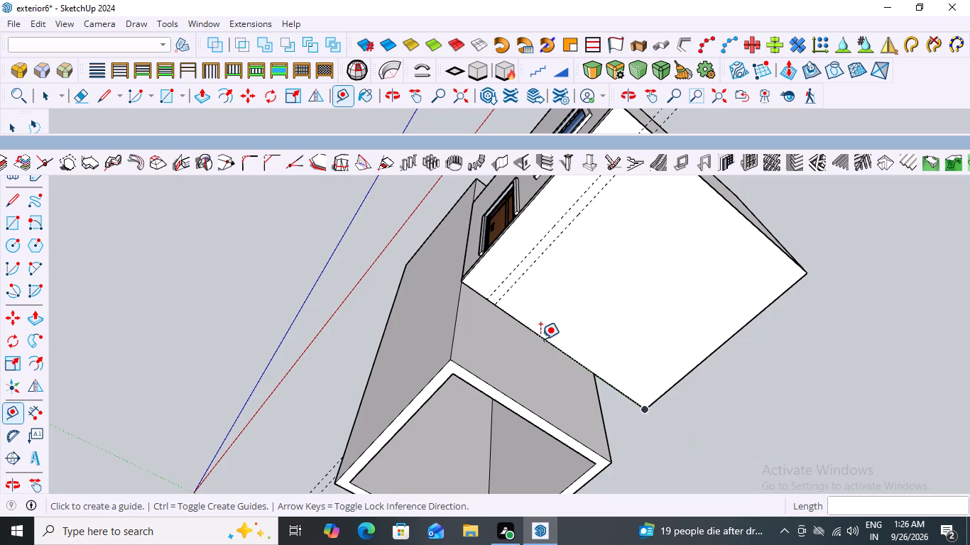
click(548, 343)
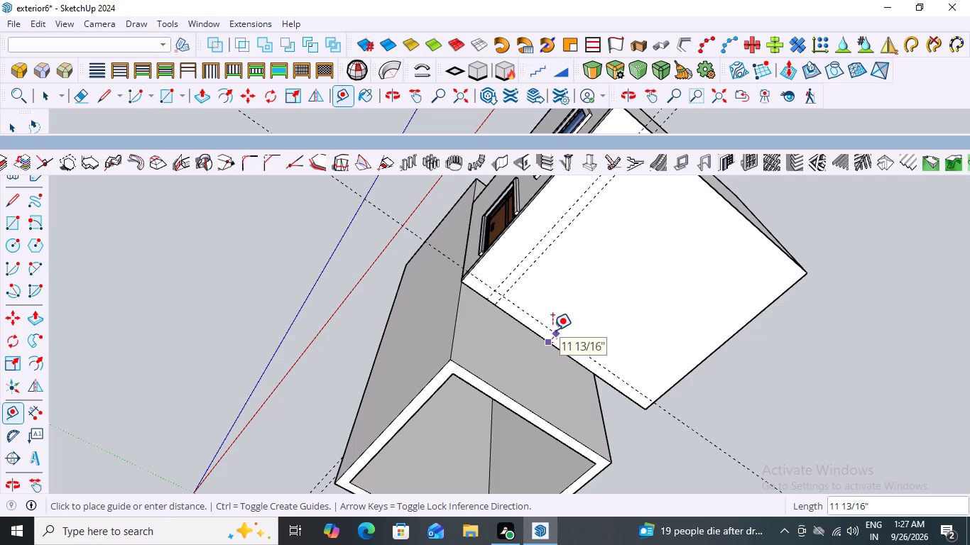
key(9)
key(shift+quotedbl)
key(shift+Return)
key(Return)
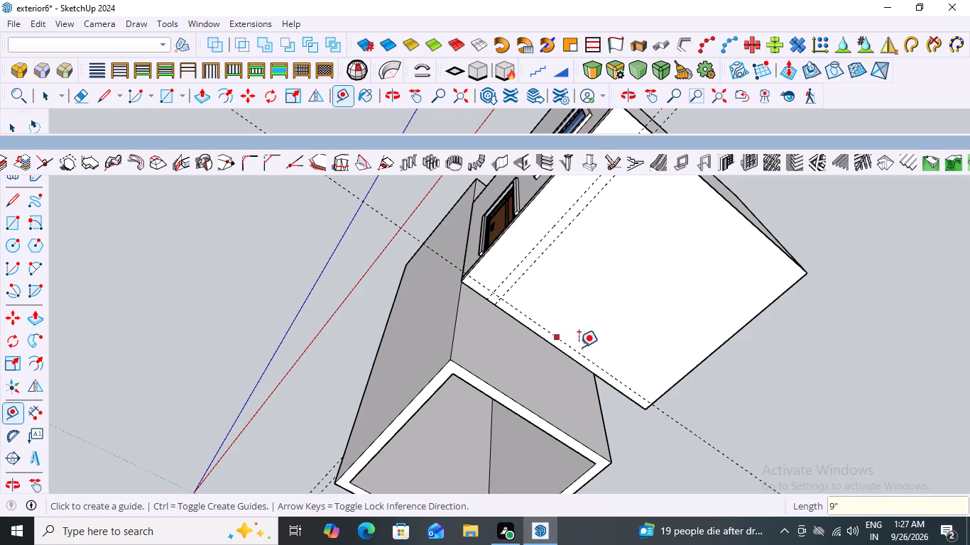
Place a guide on the slab's underside, 9" in from the rear edge.
click(732, 334)
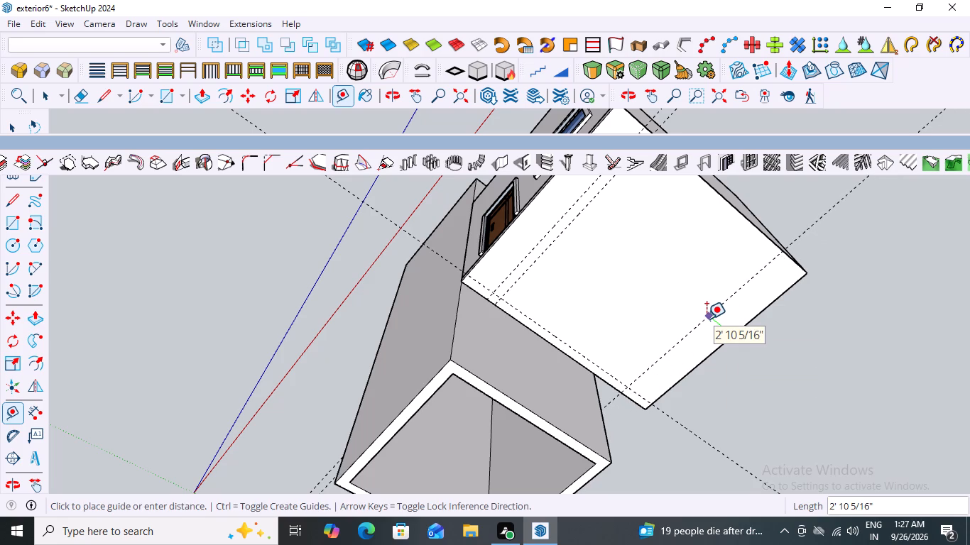
key(9)
key(shift+quotedbl)
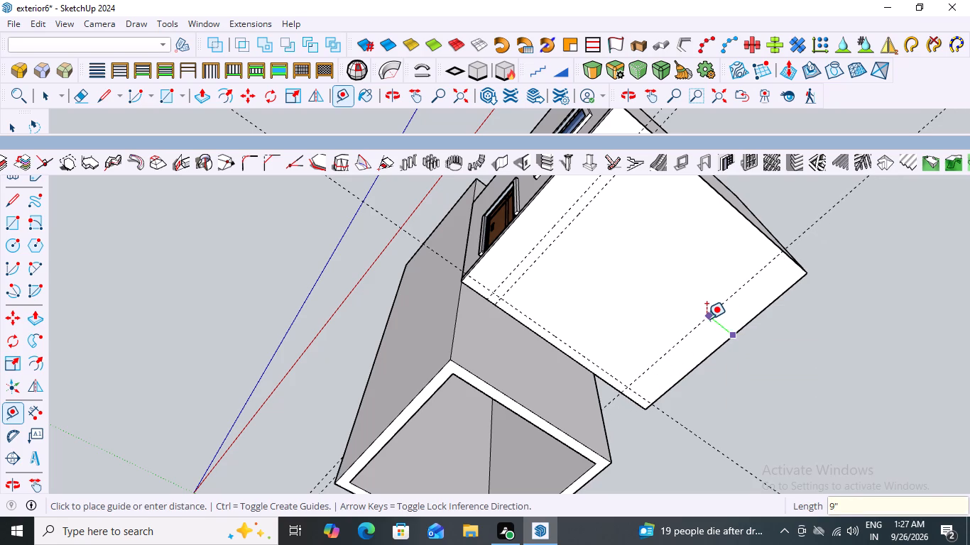
key(Return)
Place a guide on the slab's underside, 9" in from the side edge farthest from the tower.
middle_drag(826, 337, 730, 463)
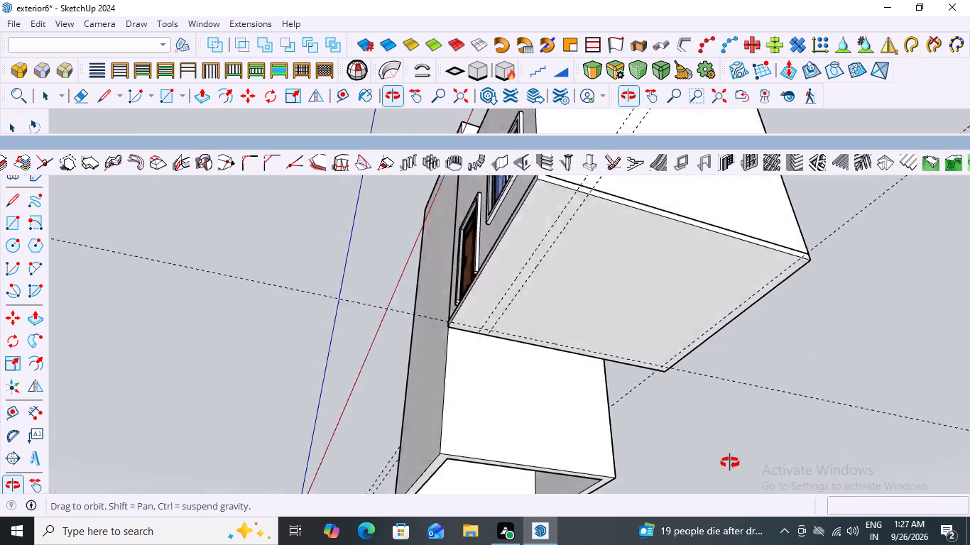
middle_drag(730, 463, 740, 405)
scroll(728, 397, down, 7)
scroll(714, 235, up, 4)
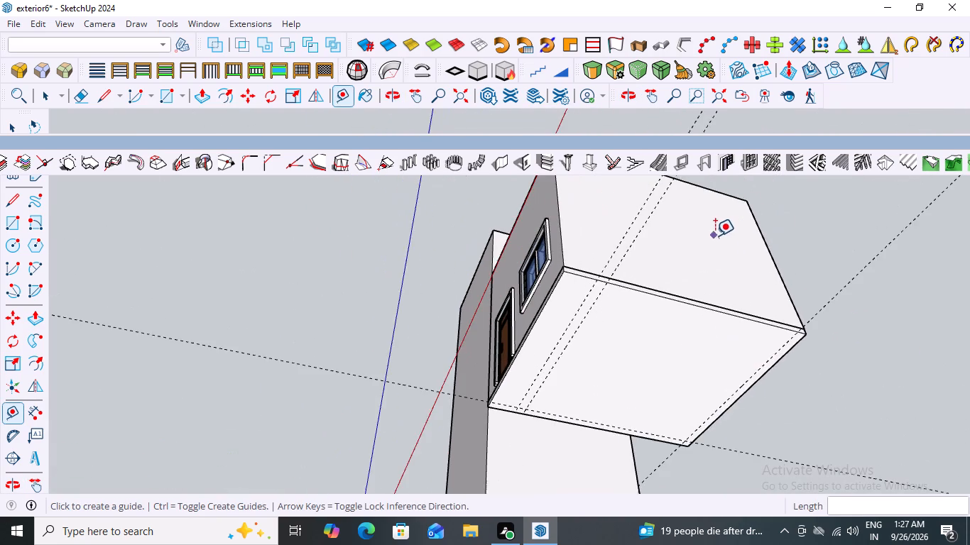
scroll(721, 290, up, 5)
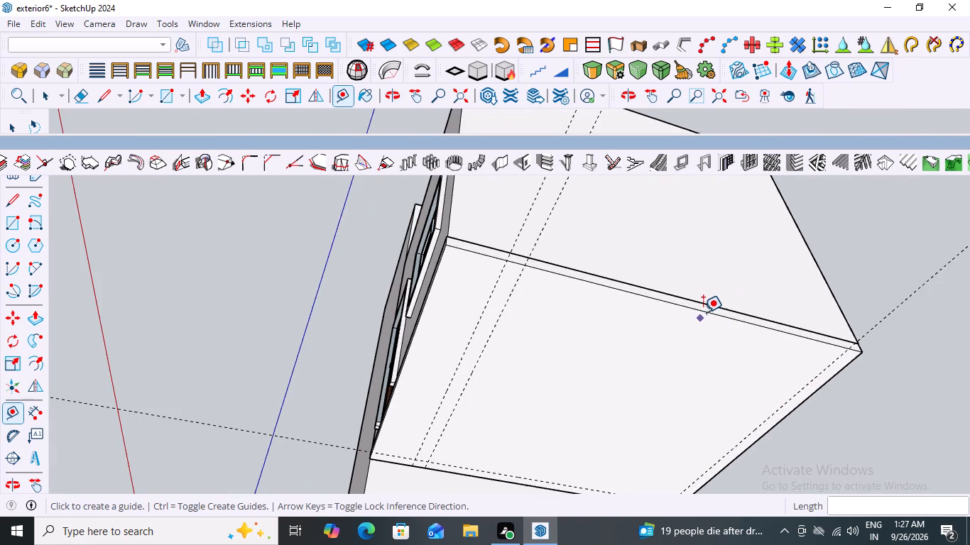
click(703, 310)
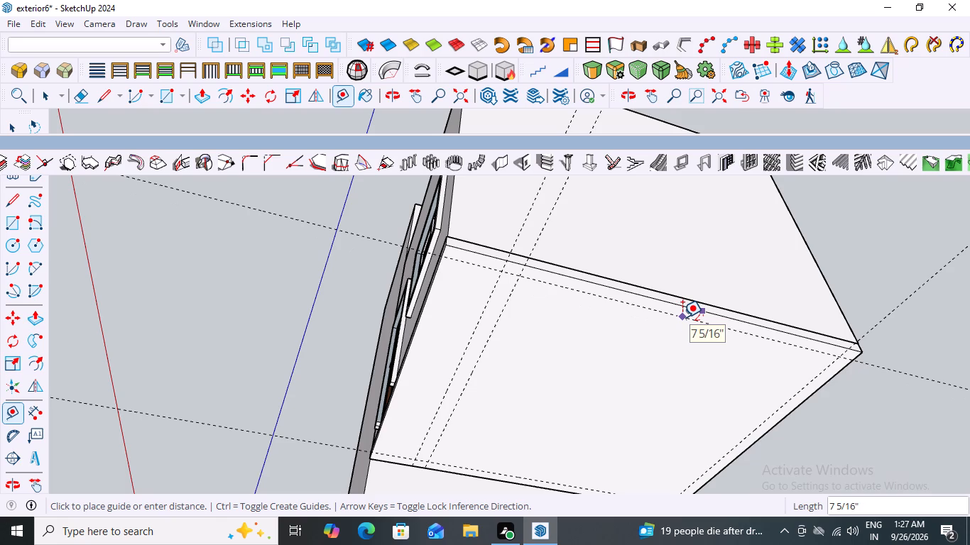
text(9")
key(Return)
scroll(420, 263, down, 3)
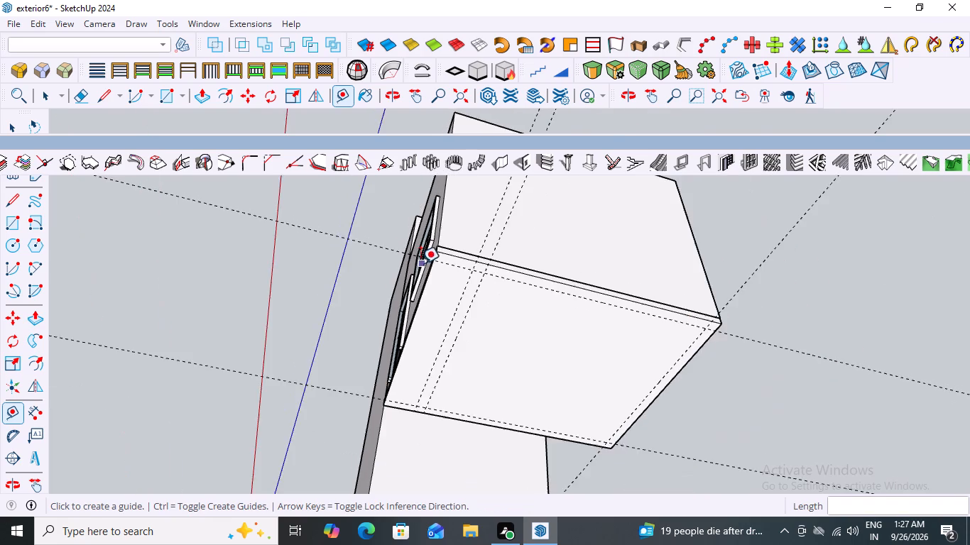
scroll(420, 263, down, 9)
key(space)
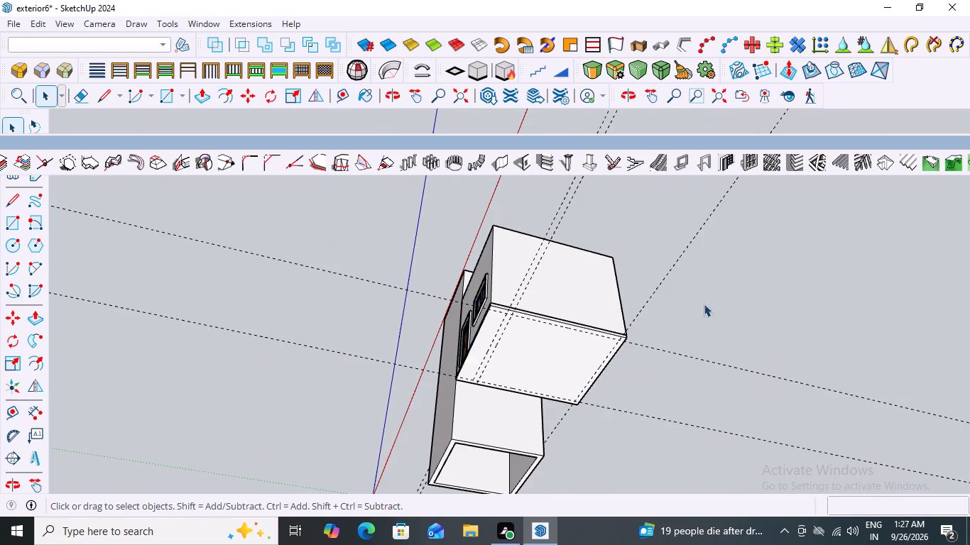
Examine the guide layout on the slab's underside relative to the front facade and the tower.
scroll(607, 231, down, 3)
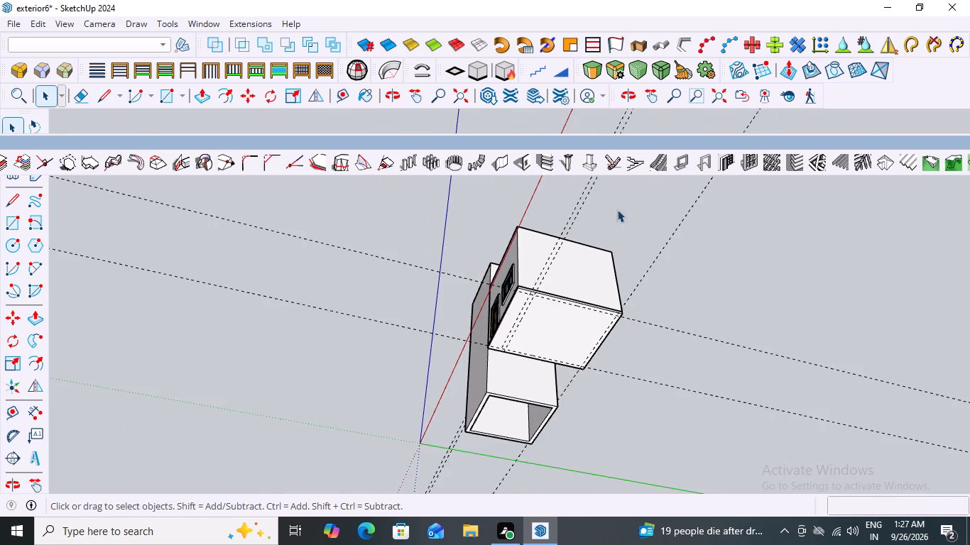
middle_drag(617, 209, 885, 366)
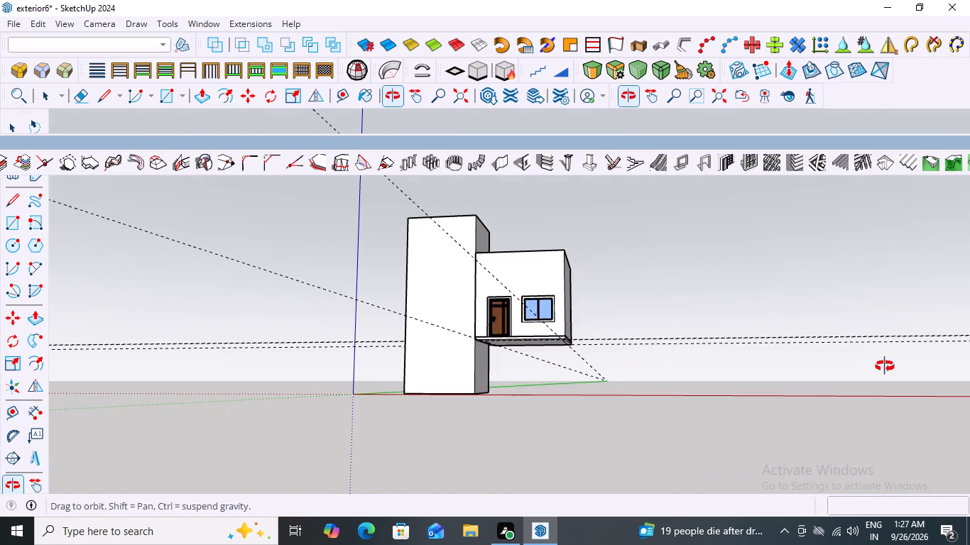
middle_drag(885, 366, 772, 219)
scroll(600, 338, up, 3)
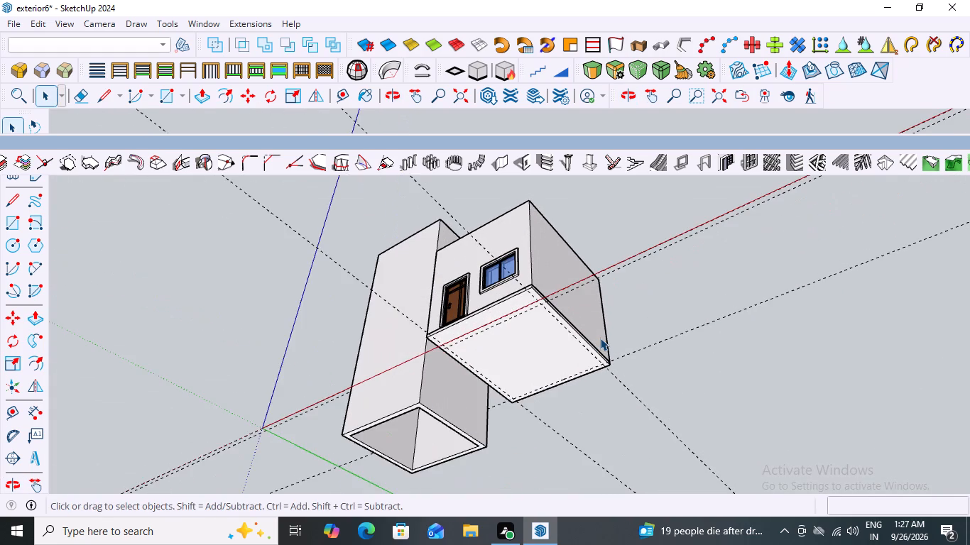
scroll(600, 338, up, 1)
scroll(558, 301, down, 2)
middle_drag(562, 304, 611, 312)
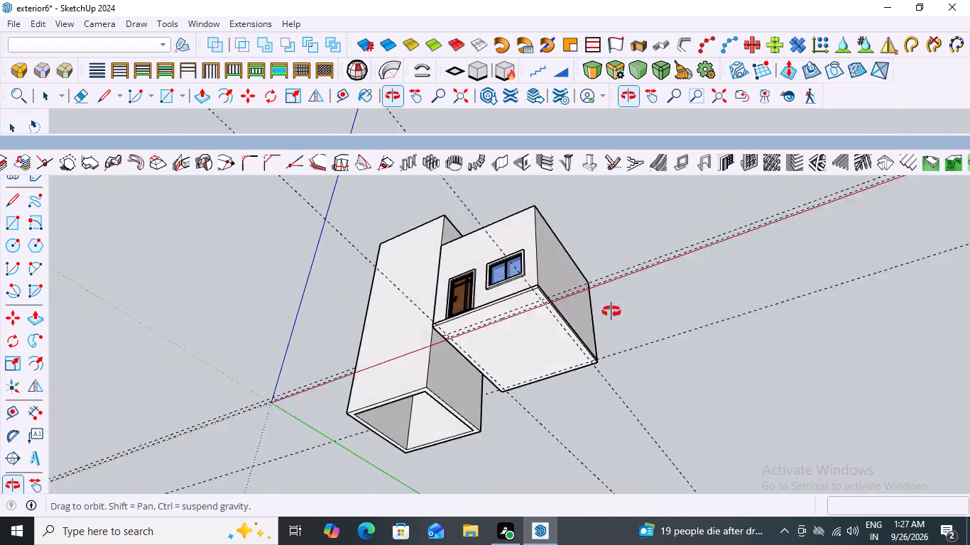
middle_drag(611, 312, 738, 270)
scroll(475, 316, up, 4)
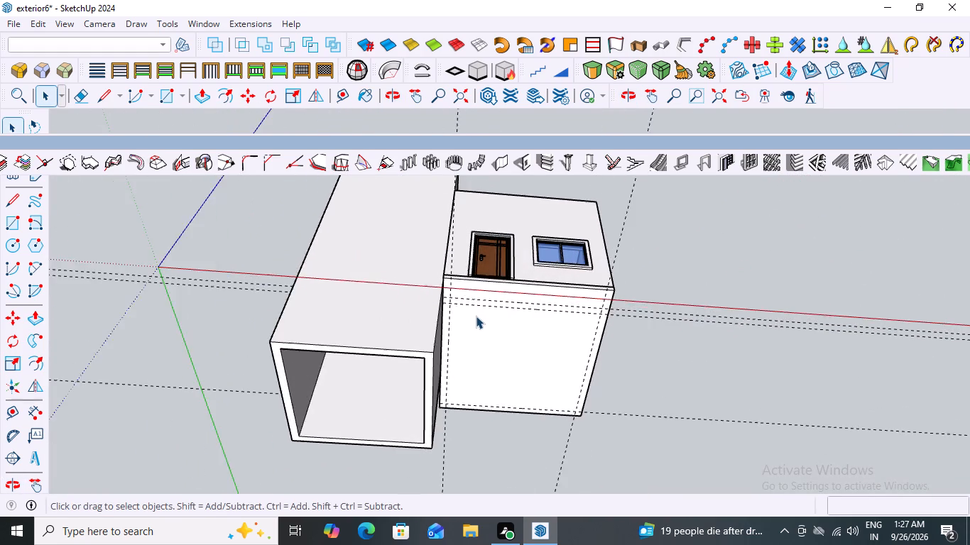
scroll(476, 316, up, 2)
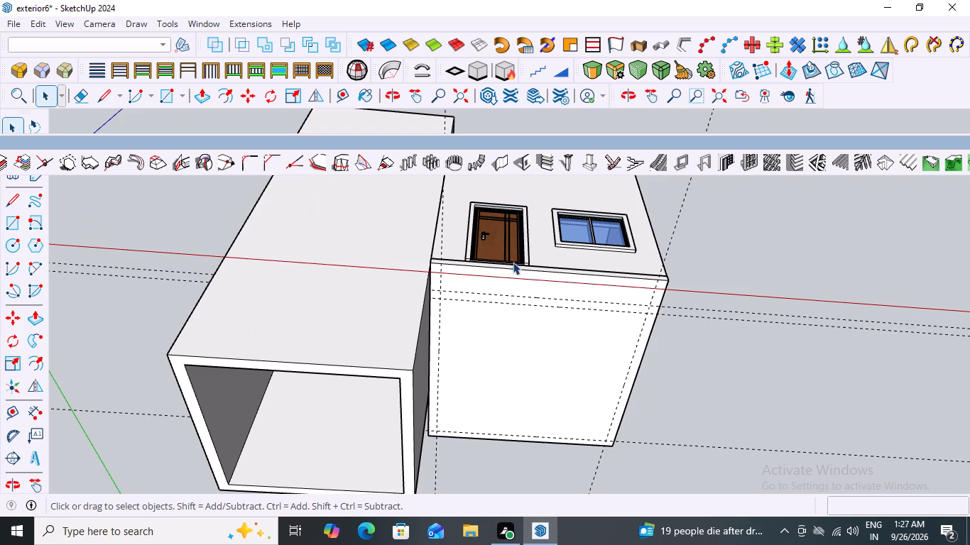
Examine the house and tower from all sides and from below, including the guide layout on the slab's underside.
scroll(498, 308, down, 5)
middle_drag(497, 331, 240, 448)
middle_drag(663, 353, 249, 429)
middle_drag(814, 242, 504, 307)
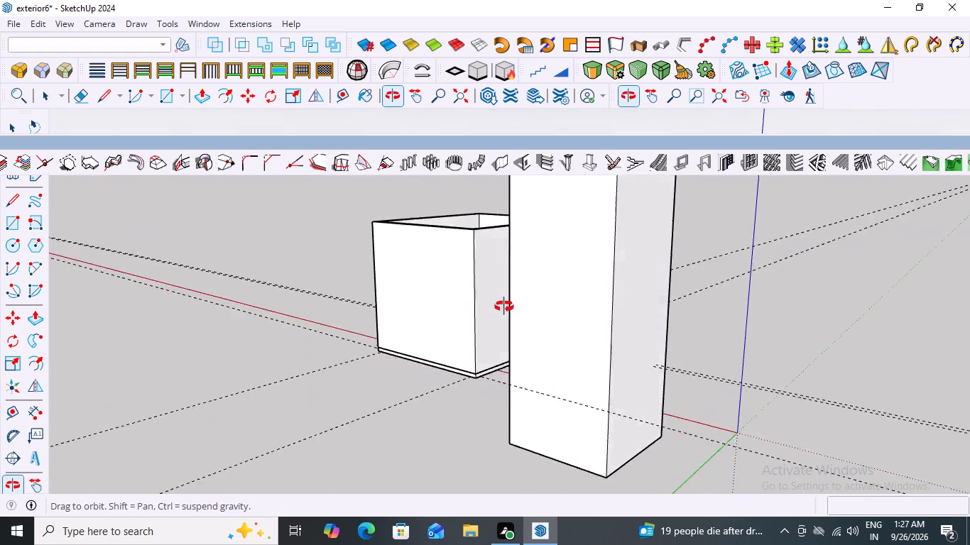
middle_drag(504, 307, 511, 326)
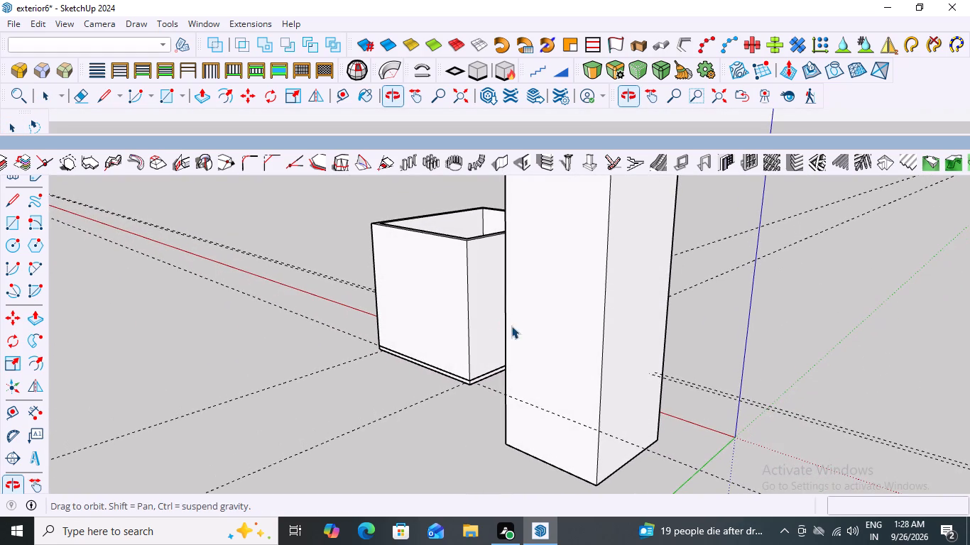
middle_drag(445, 324, 519, 354)
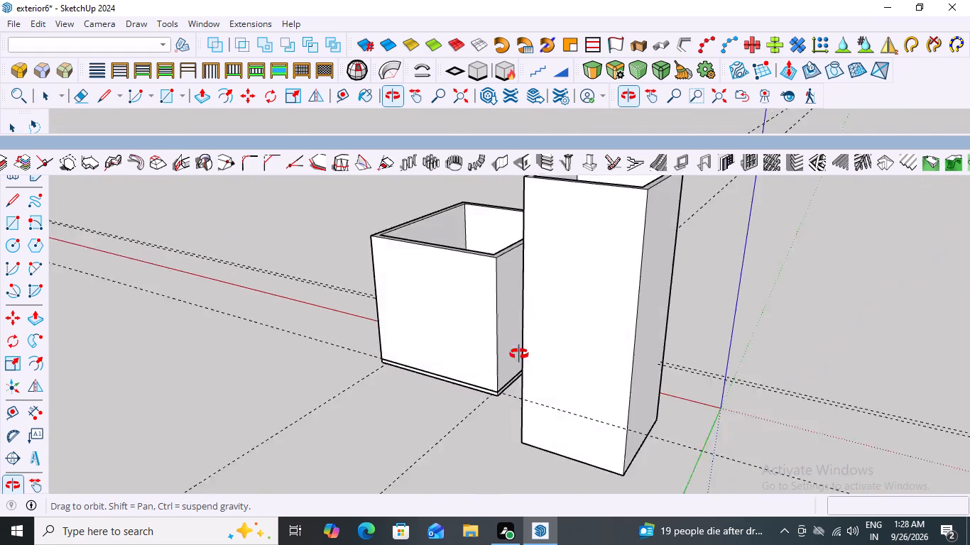
middle_drag(519, 354, 553, 354)
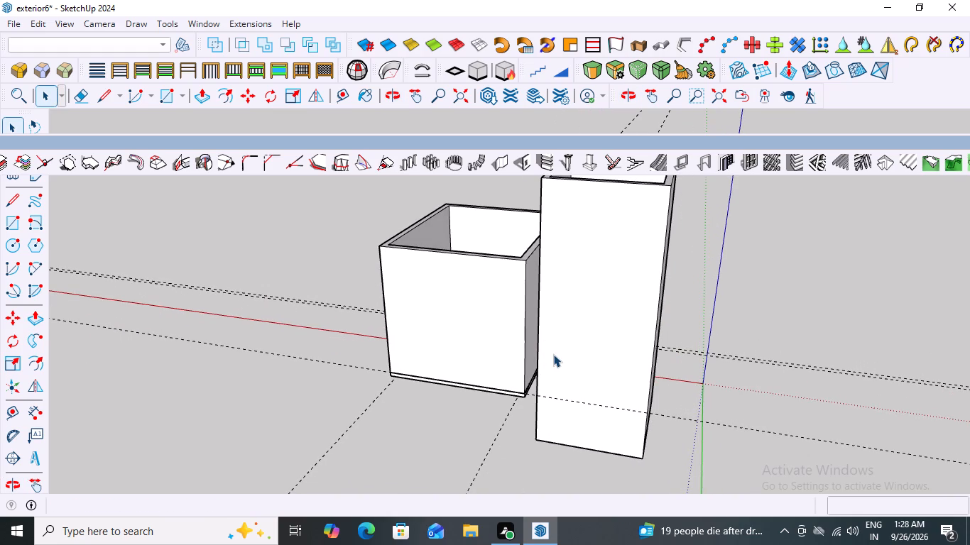
middle_drag(483, 354, 592, 365)
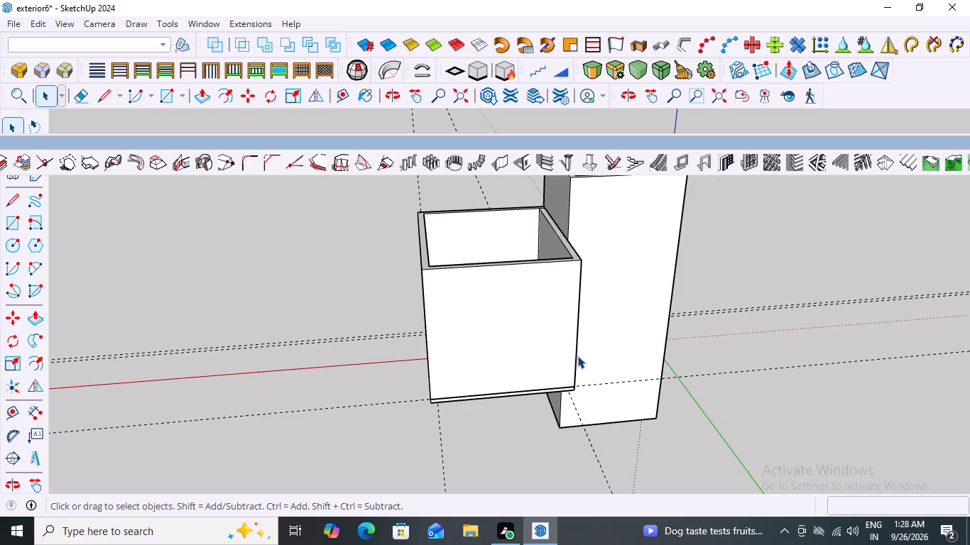
scroll(528, 325, down, 6)
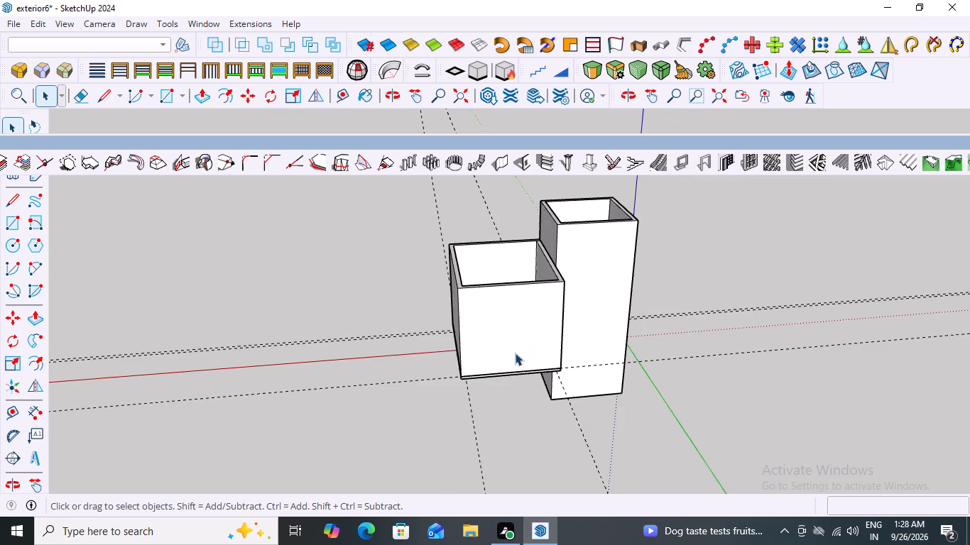
scroll(515, 353, down, 3)
middle_drag(432, 336, 707, 333)
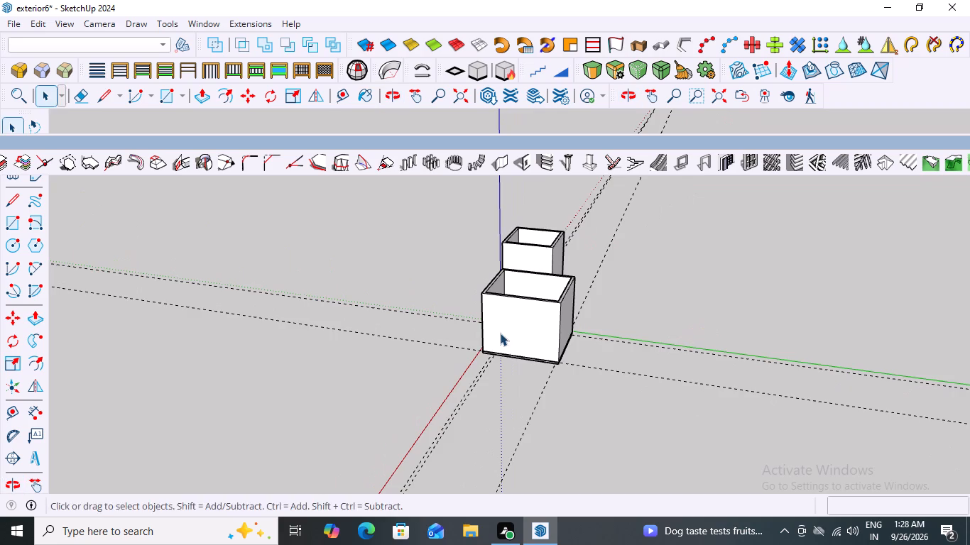
middle_drag(501, 333, 829, 312)
scroll(467, 356, up, 6)
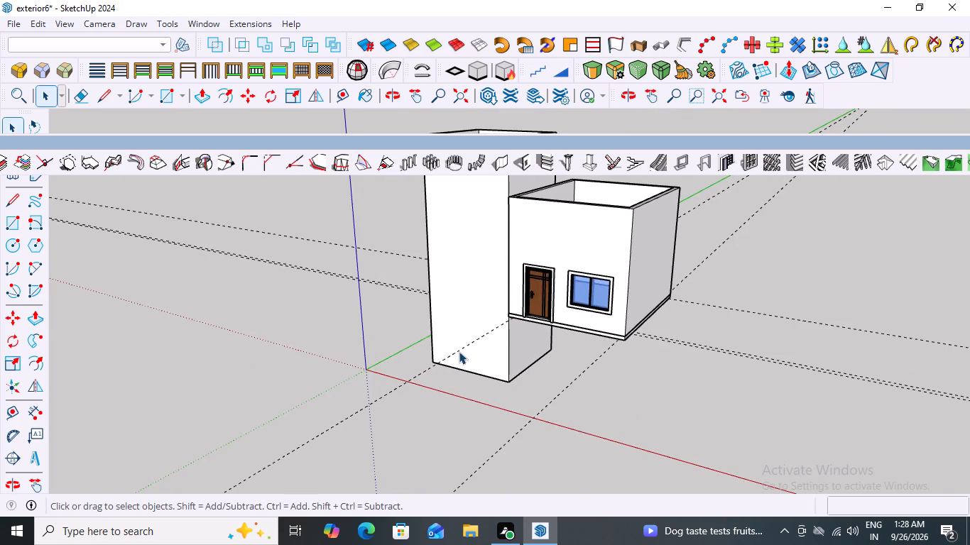
scroll(353, 353, down, 7)
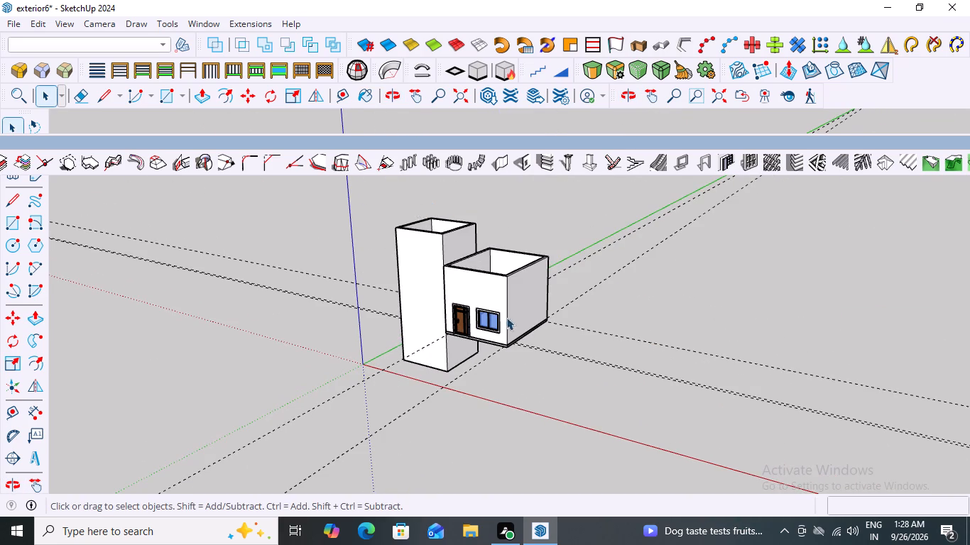
scroll(506, 317, down, 6)
middle_drag(484, 346, 463, 260)
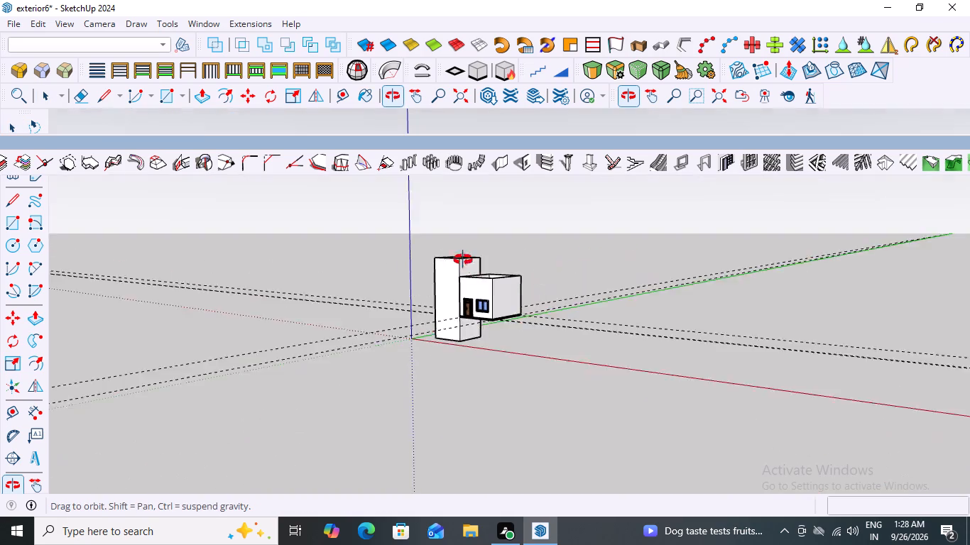
middle_drag(463, 260, 467, 179)
scroll(535, 280, down, 3)
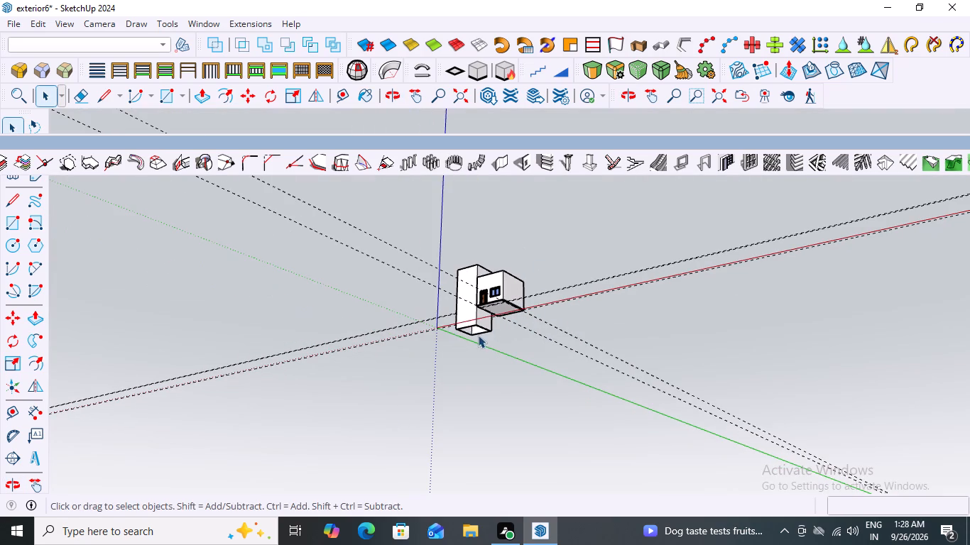
scroll(516, 236, down, 2)
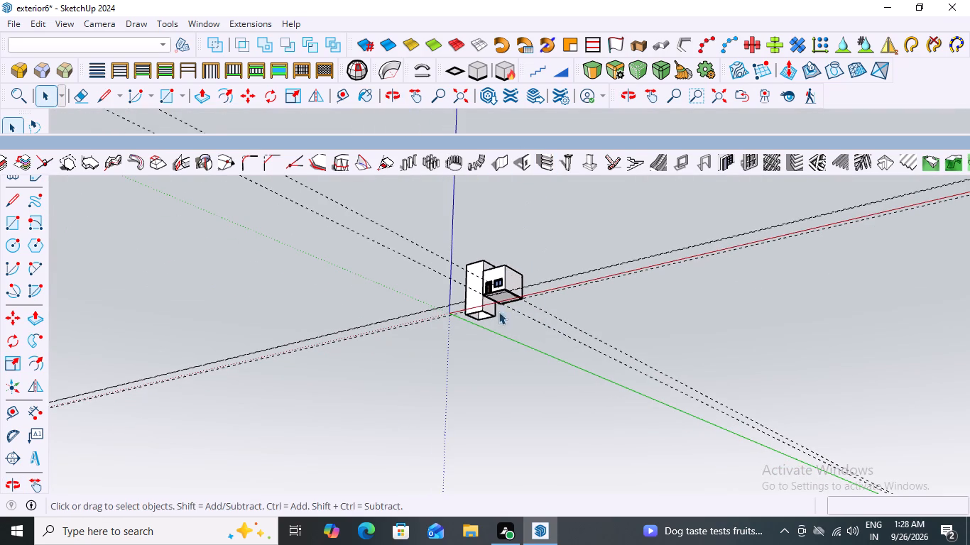
scroll(511, 363, down, 6)
scroll(508, 363, up, 10)
scroll(549, 264, up, 2)
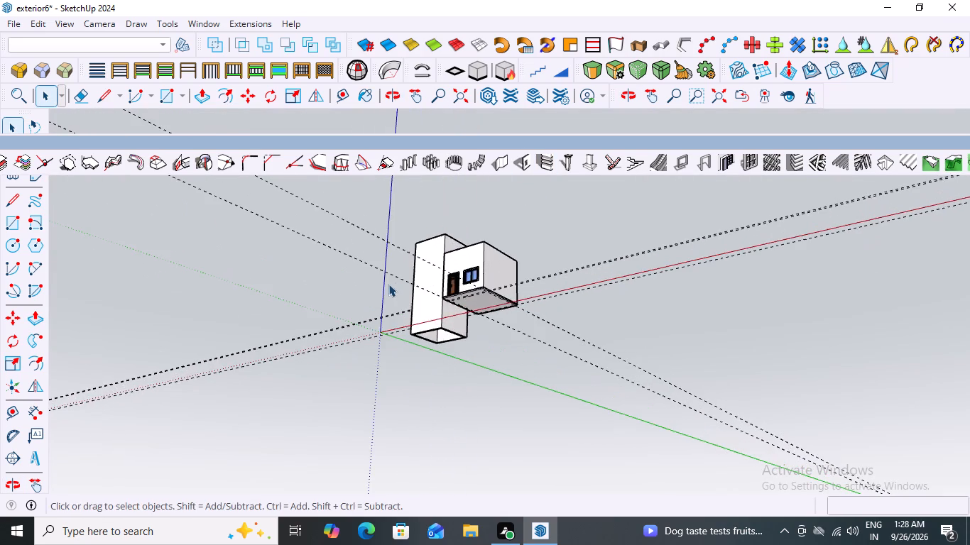
scroll(388, 284, up, 6)
middle_drag(535, 273, 553, 116)
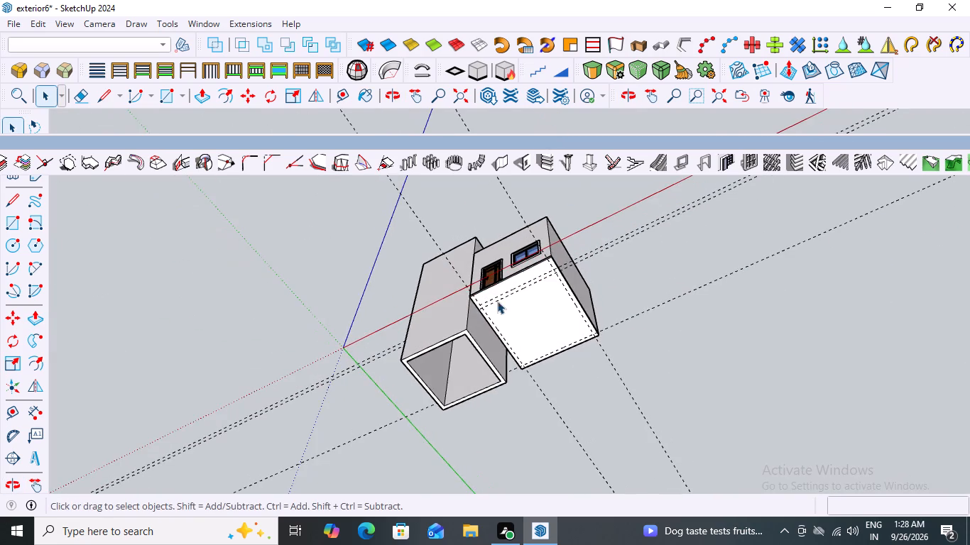
Set up a 1001bit type 1 vertical wall with 9" thickness and 10' height, right-aligned and built as a group.
scroll(497, 301, up, 7)
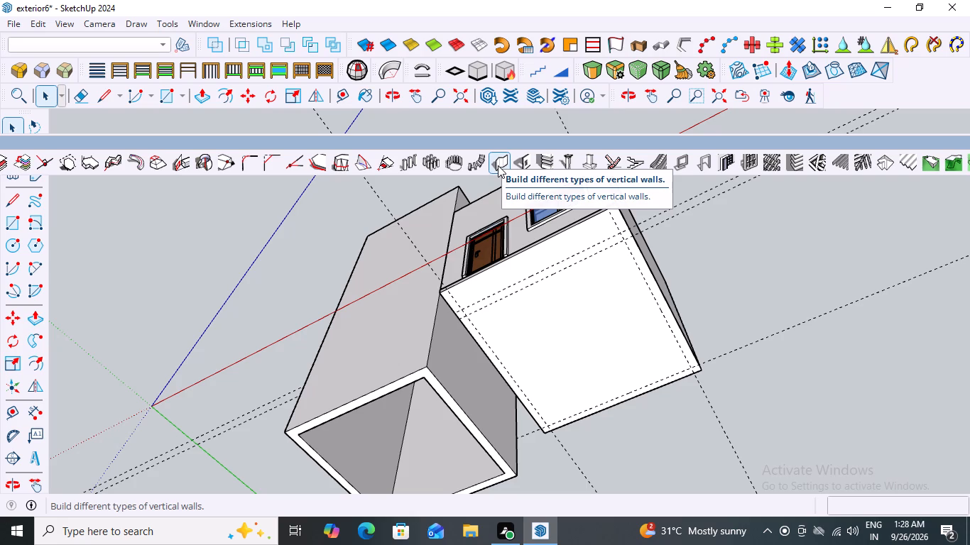
click(498, 165)
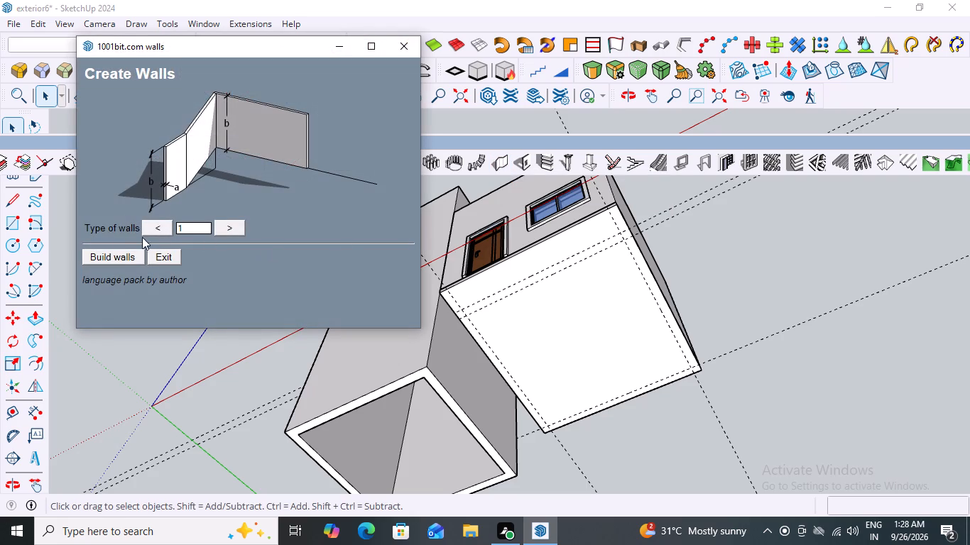
click(120, 256)
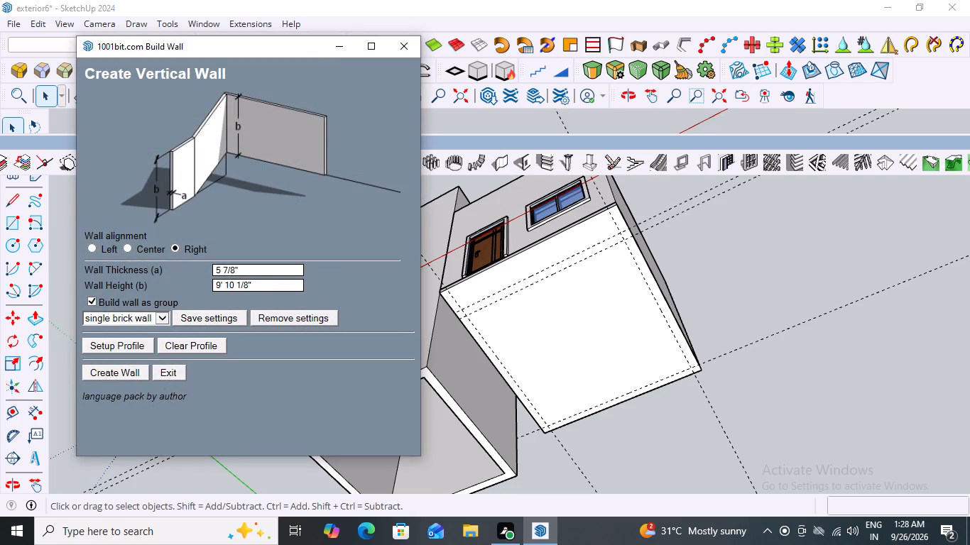
click(248, 272)
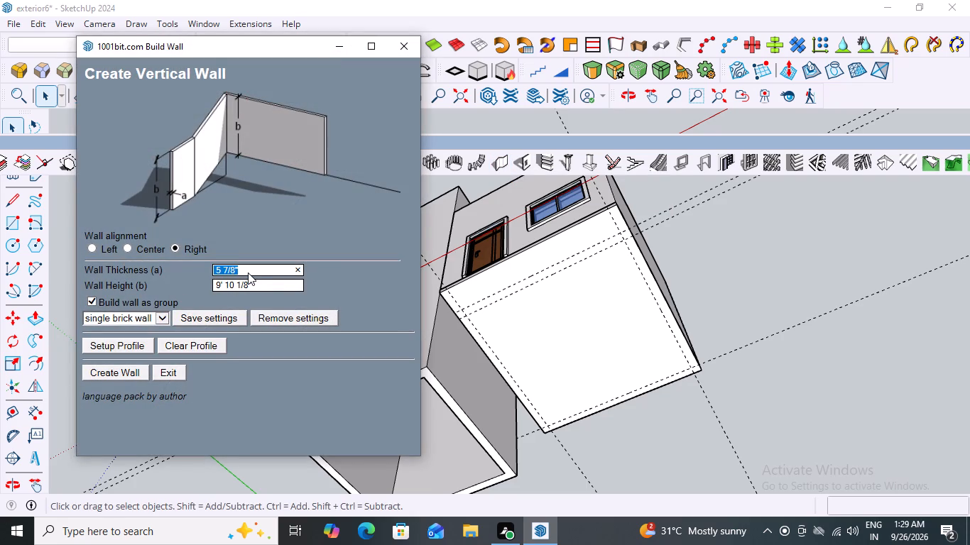
key(BackSpace)
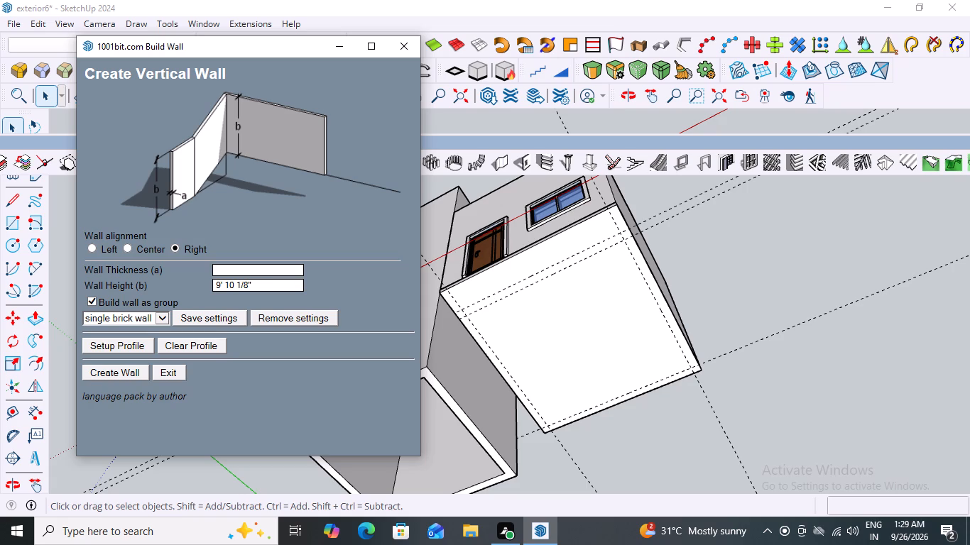
key(9)
key(shift+quotedbl)
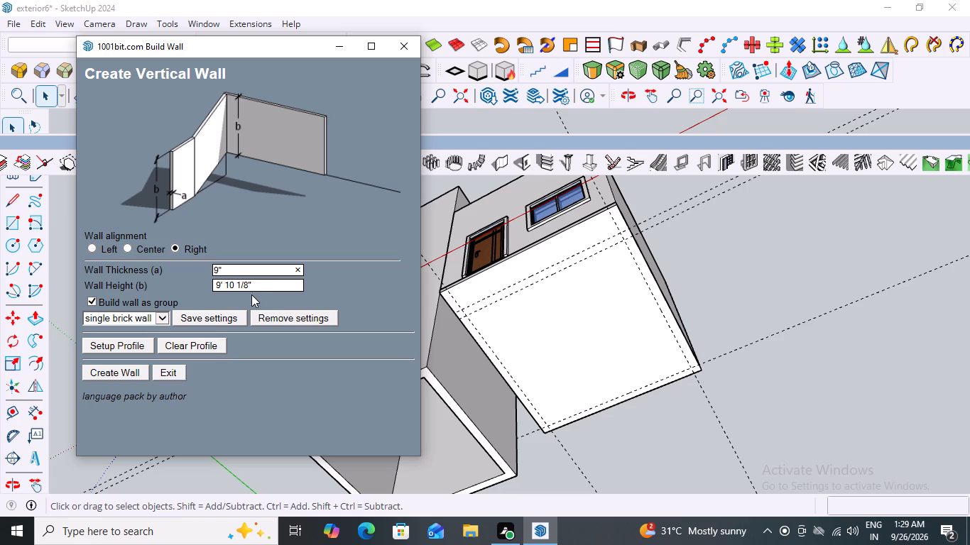
click(259, 287)
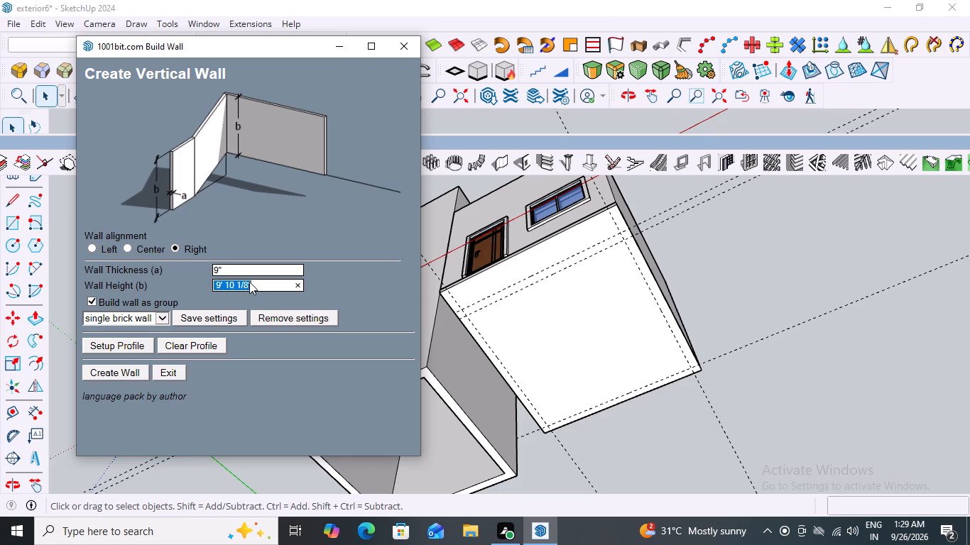
key(BackSpace)
text(10')
click(104, 373)
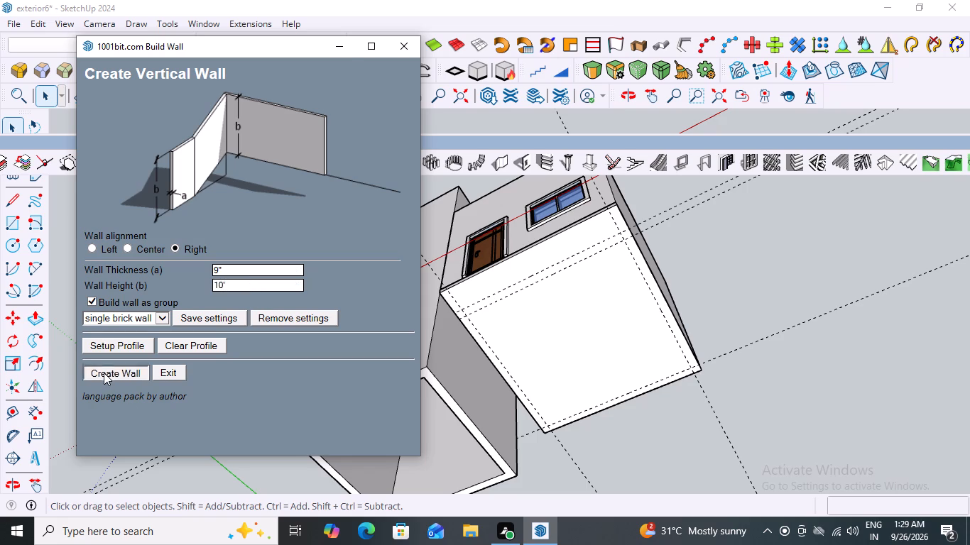
Draw a 16' wall between the paired front guides on the slab's underside, from the tower-side edge to the far side guide.
scroll(457, 296, up, 5)
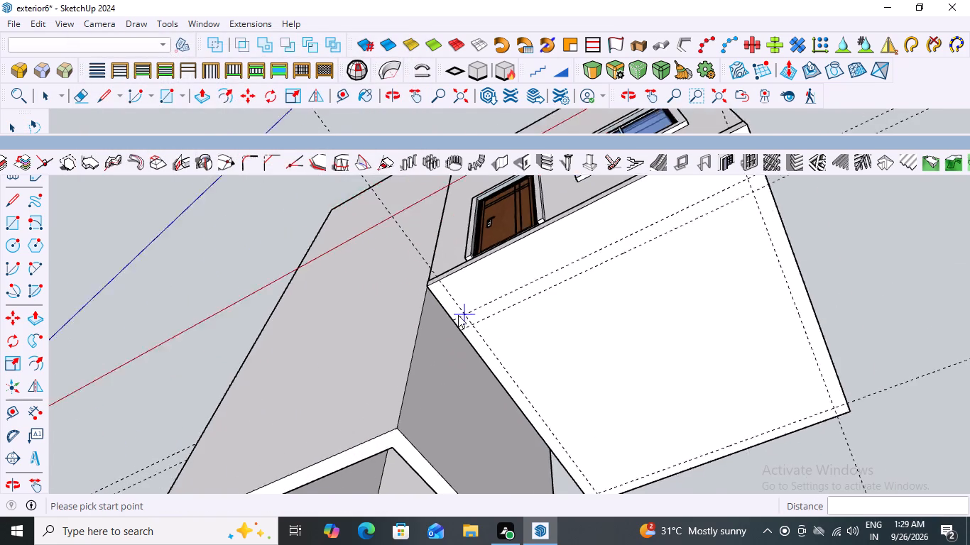
scroll(458, 315, up, 1)
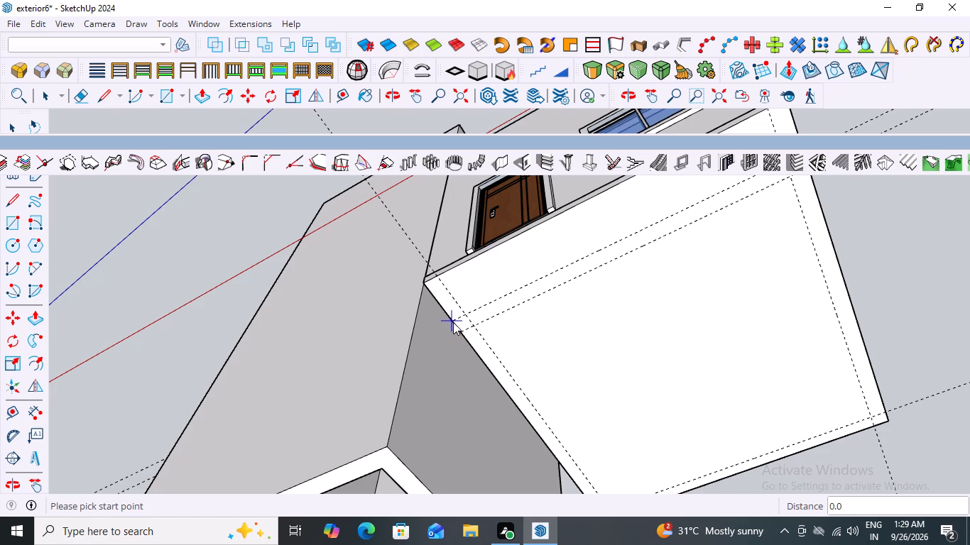
click(451, 321)
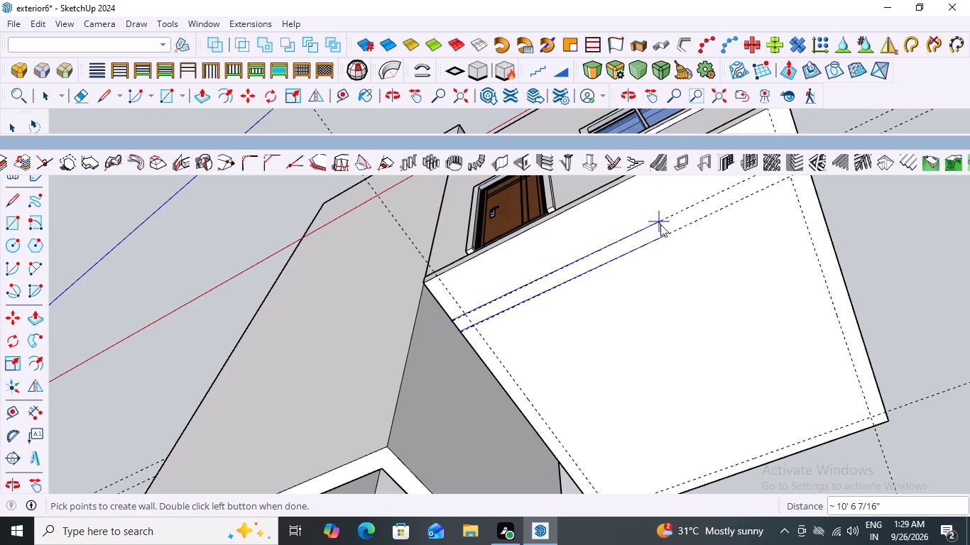
scroll(600, 251, down, 9)
scroll(692, 216, up, 5)
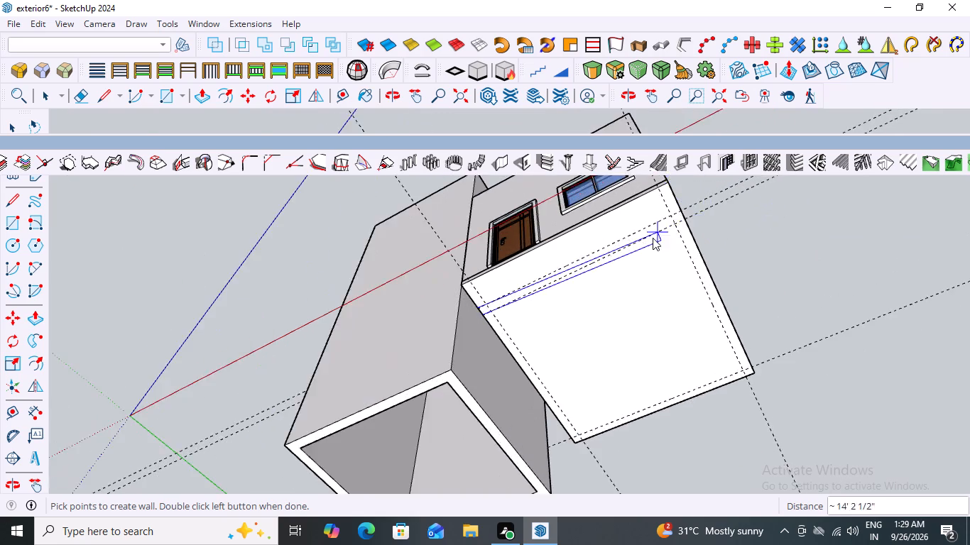
scroll(653, 238, up, 8)
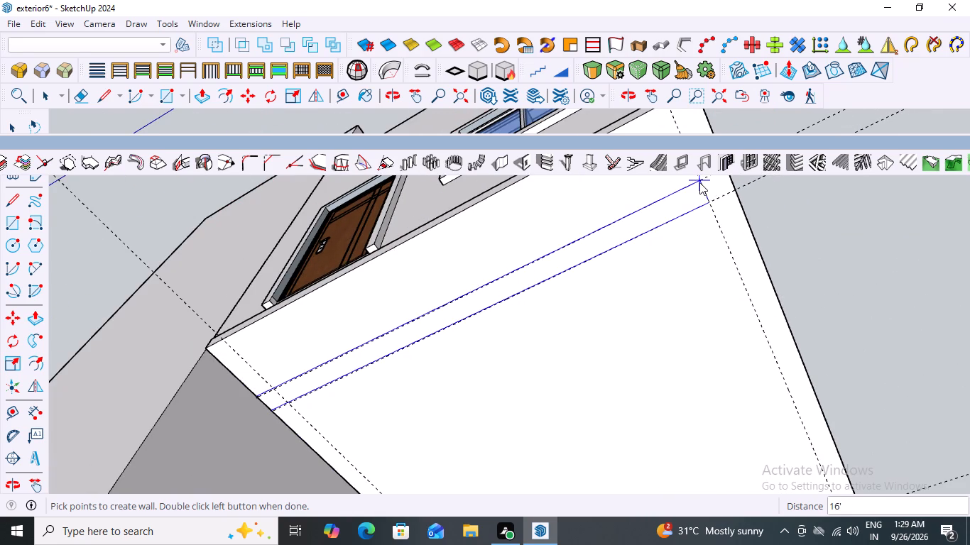
double_click(699, 182)
right_click(699, 182)
scroll(558, 288, down, 10)
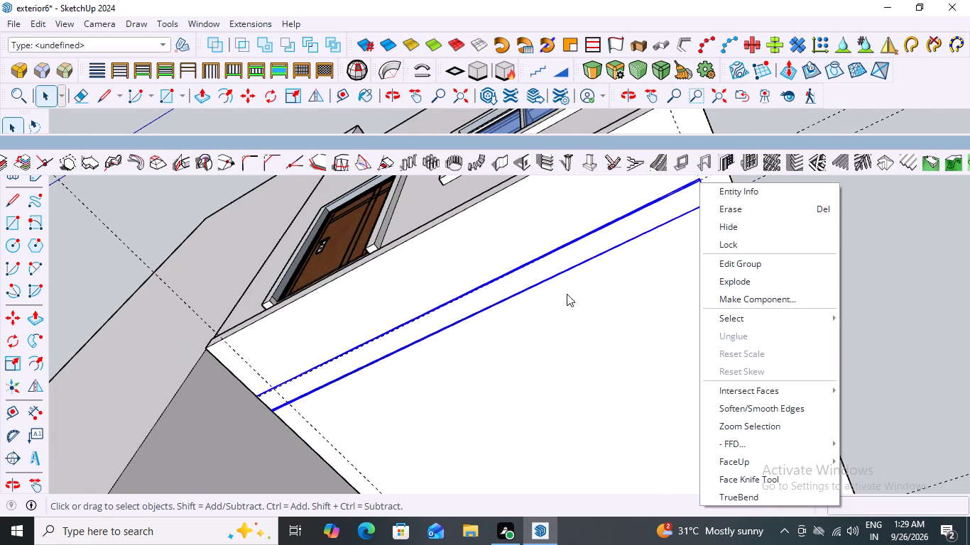
scroll(843, 236, down, 4)
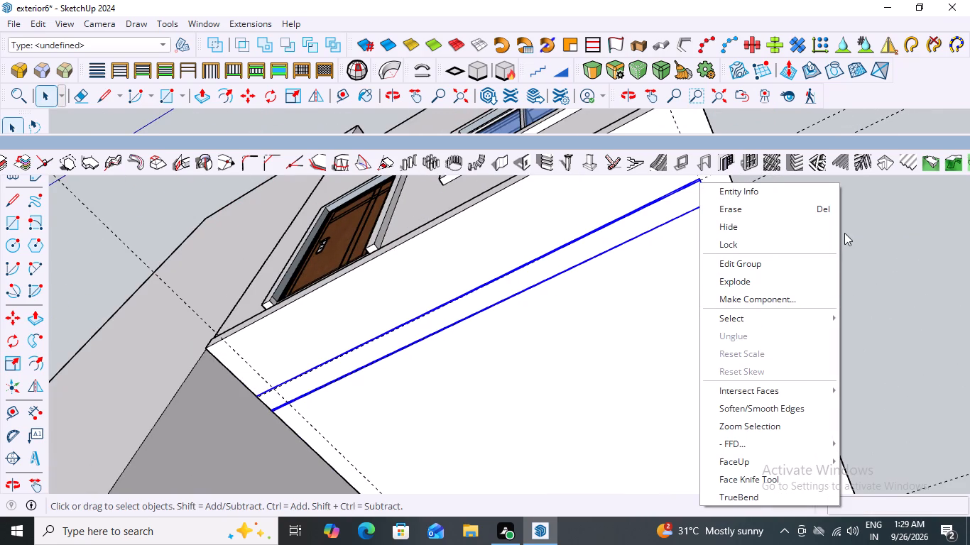
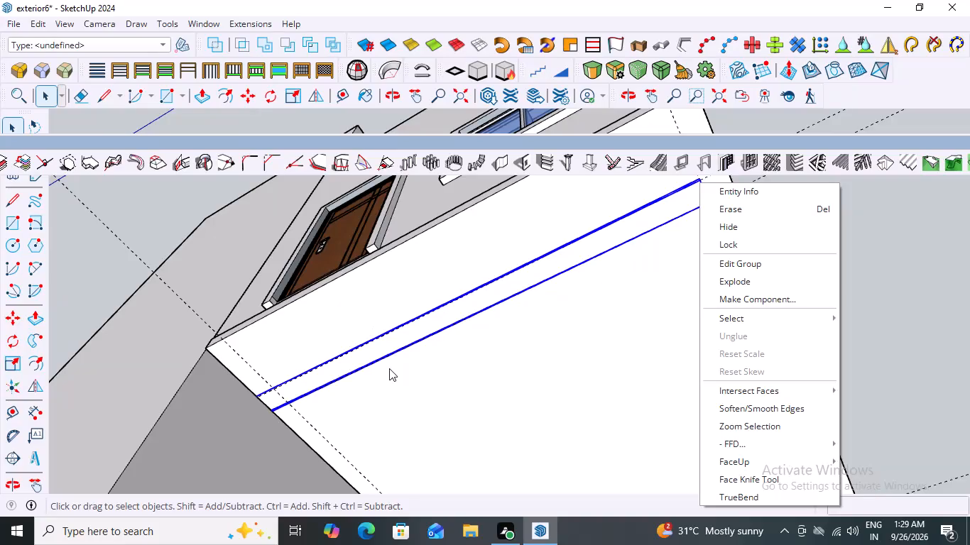
Delete the narrow wall group lying between the two parallel guides on the slab in front of the door.
key(ctrl+z)
click(908, 220)
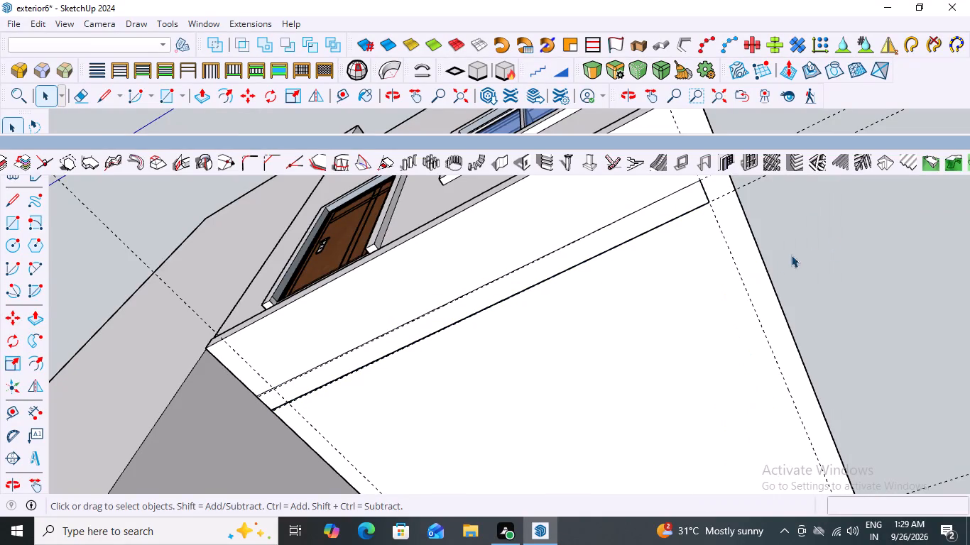
key(ctrl+z)
key(ctrl+z)
scroll(613, 299, down, 6)
middle_drag(623, 255, 643, 414)
scroll(613, 394, up, 10)
click(620, 282)
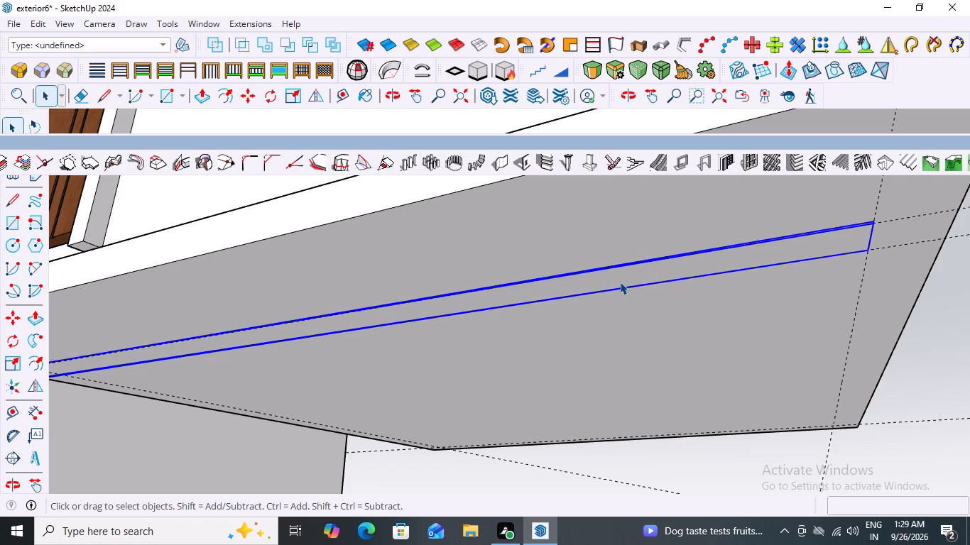
key(Delete)
Set up a right-aligned vertical wall with the 1001bit wall tool, 9" thick and 10' high, built as a group.
scroll(620, 282, down, 10)
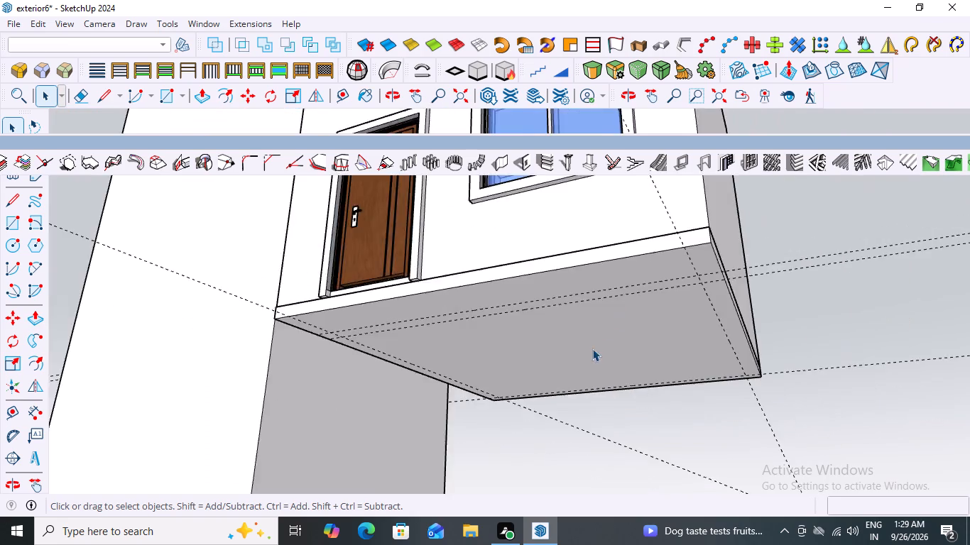
scroll(592, 348, down, 4)
middle_drag(540, 305, 582, 153)
scroll(438, 270, up, 4)
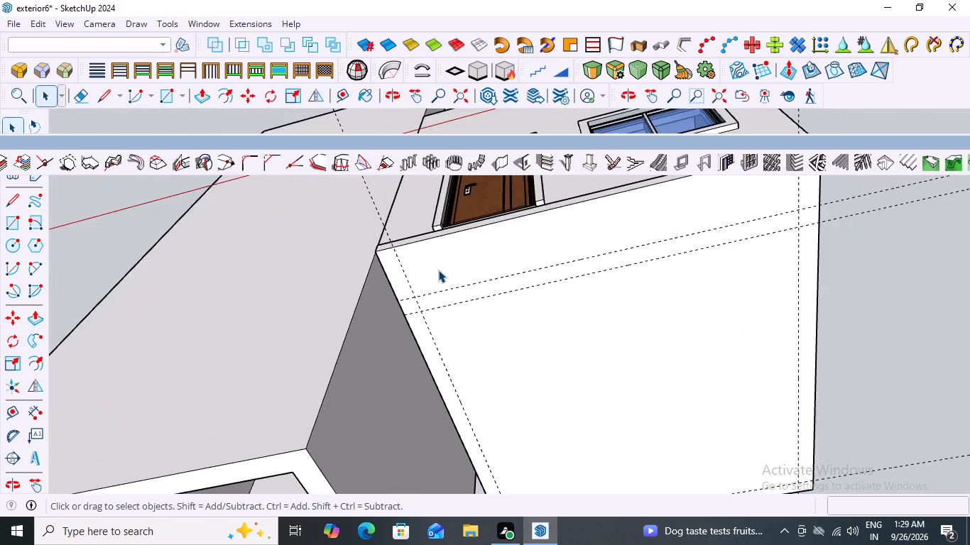
scroll(438, 270, up, 2)
scroll(438, 270, down, 8)
scroll(610, 277, up, 3)
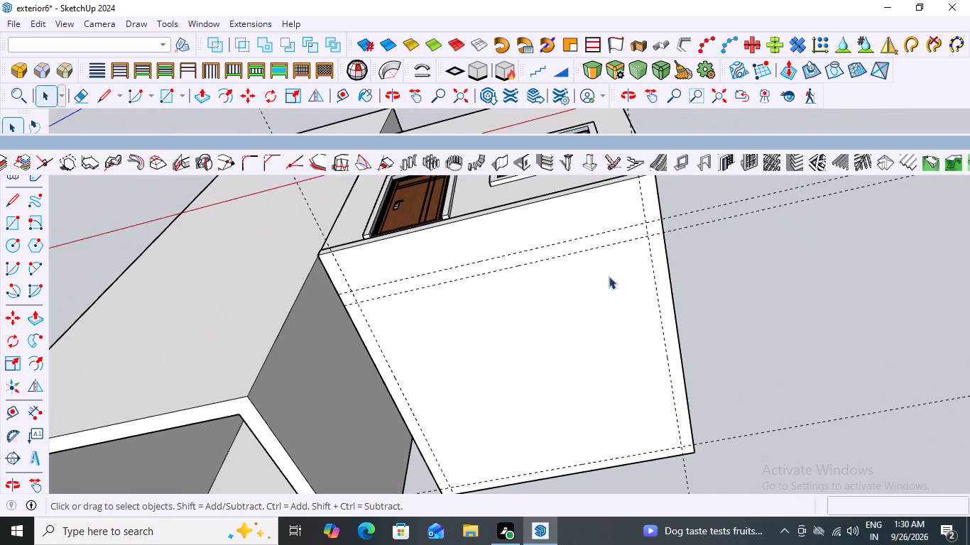
scroll(604, 272, down, 4)
scroll(535, 517, up, 3)
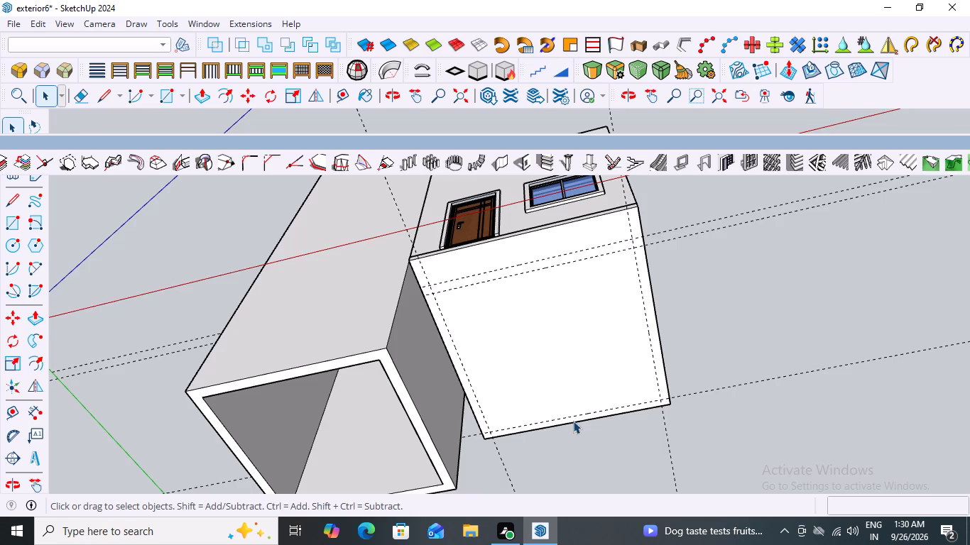
scroll(573, 421, up, 3)
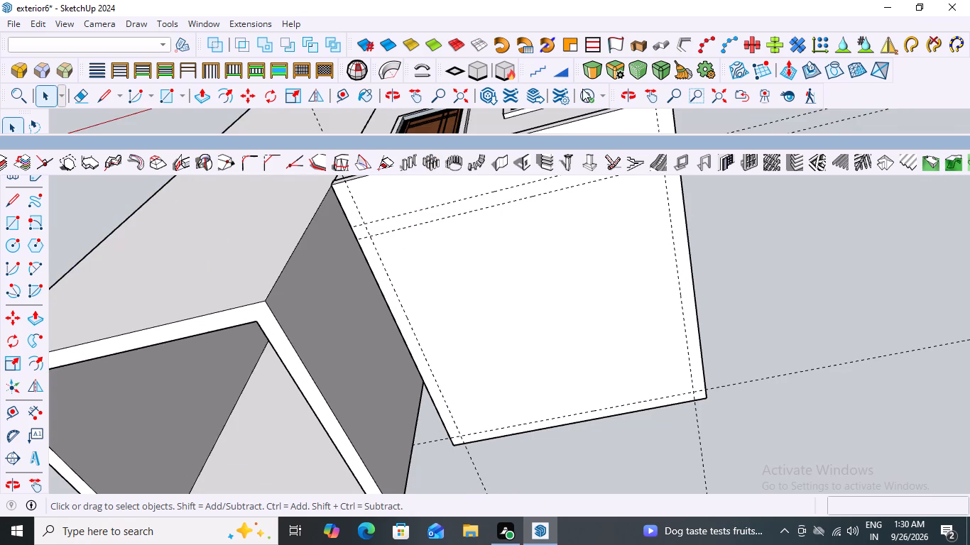
click(499, 171)
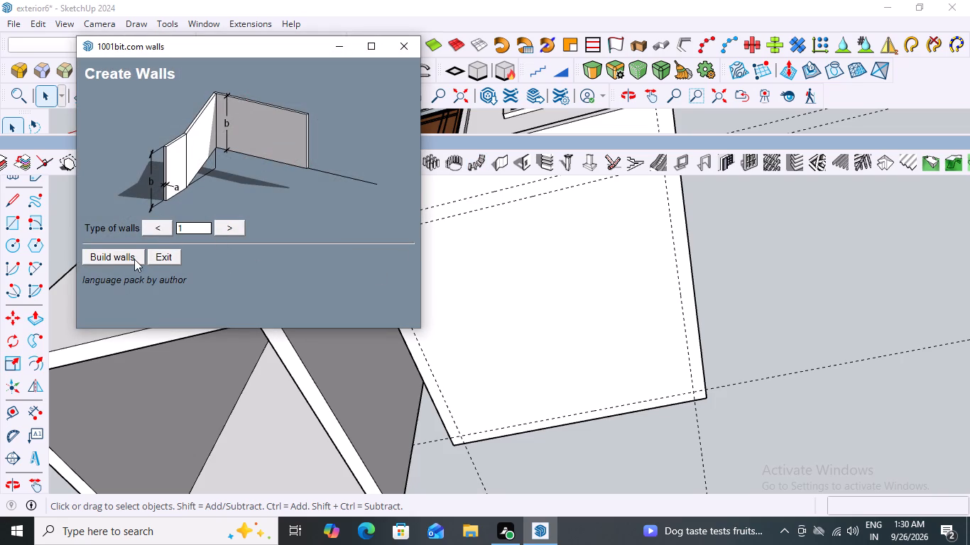
click(114, 255)
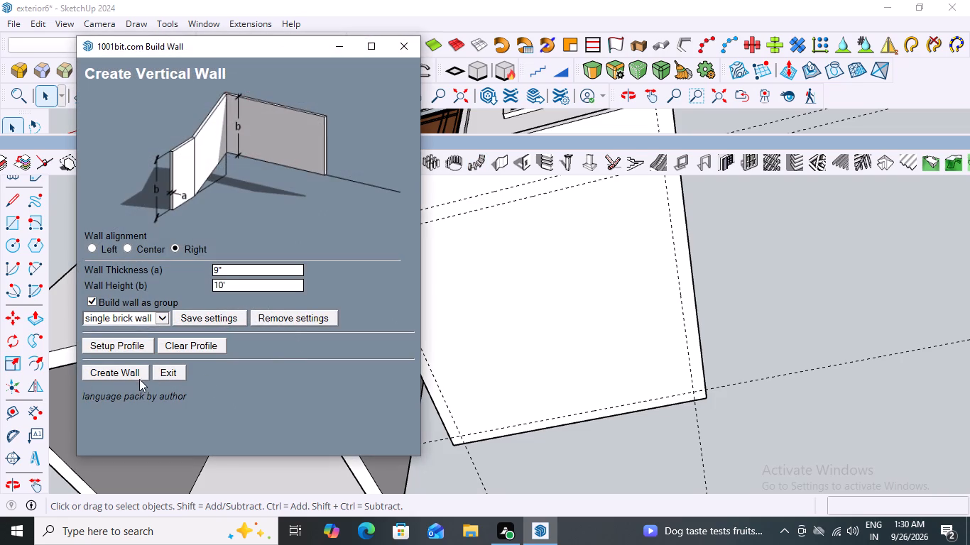
click(136, 373)
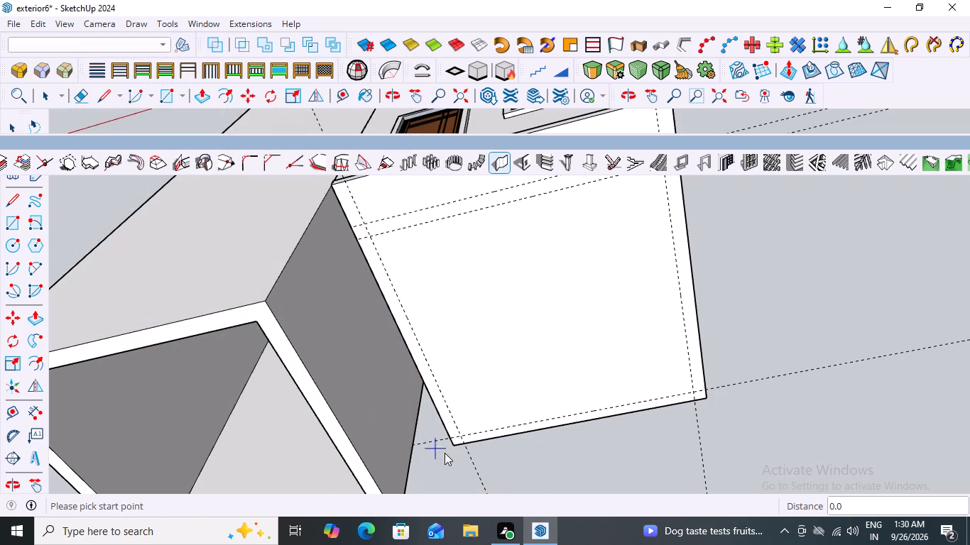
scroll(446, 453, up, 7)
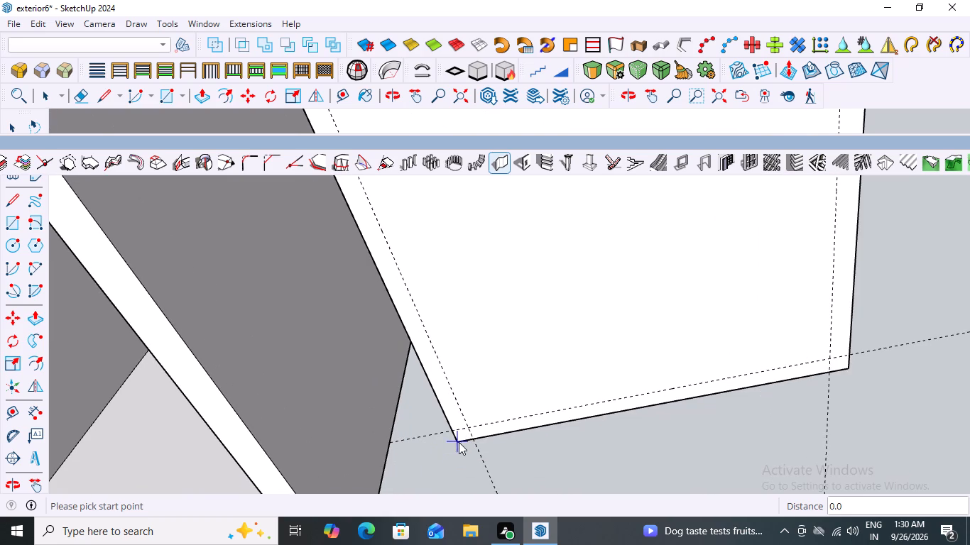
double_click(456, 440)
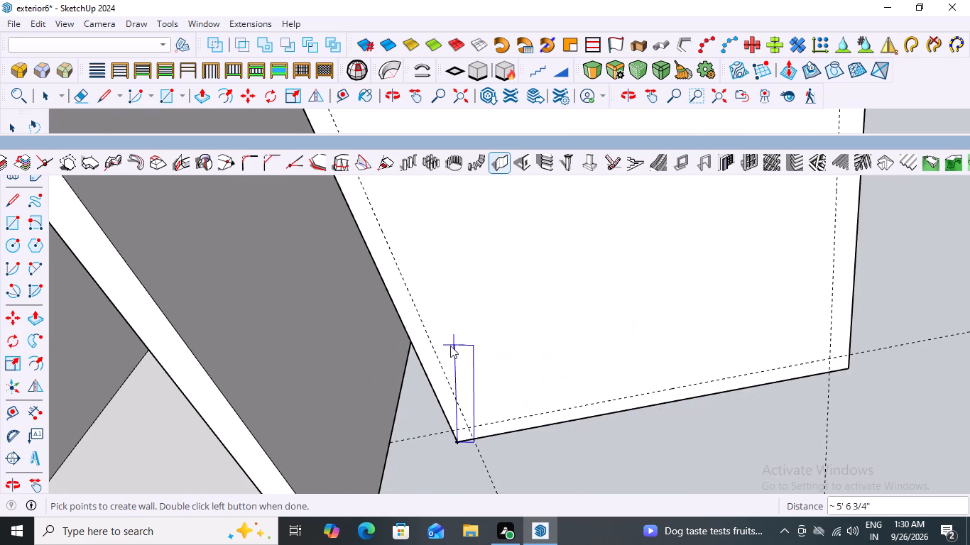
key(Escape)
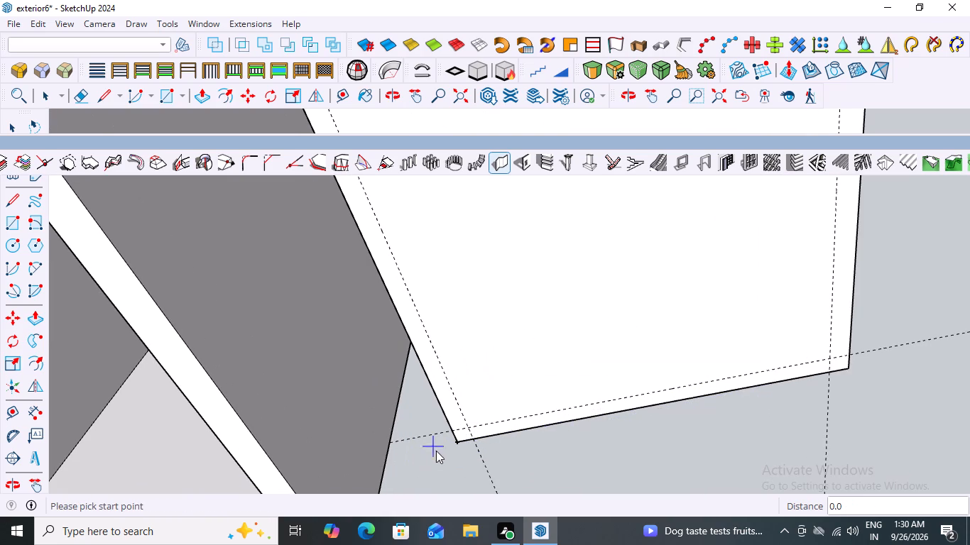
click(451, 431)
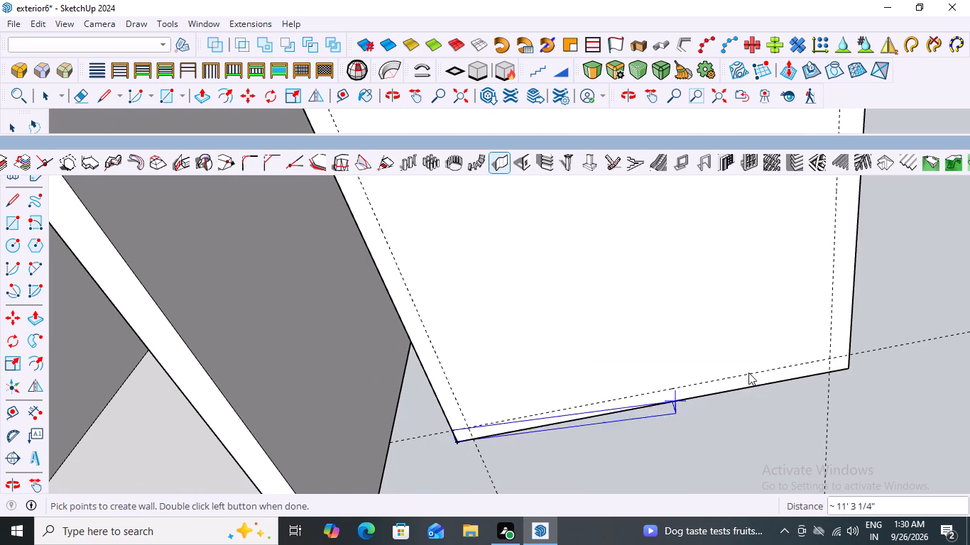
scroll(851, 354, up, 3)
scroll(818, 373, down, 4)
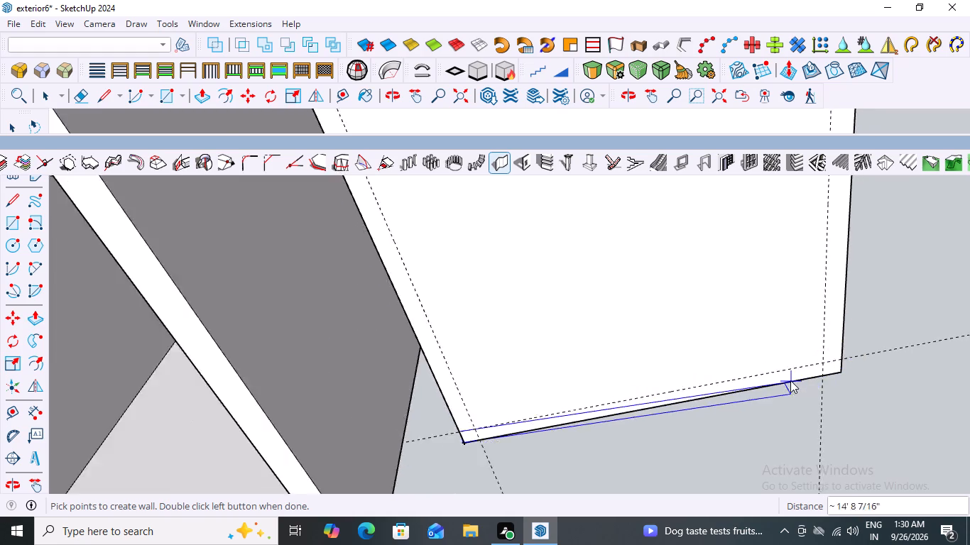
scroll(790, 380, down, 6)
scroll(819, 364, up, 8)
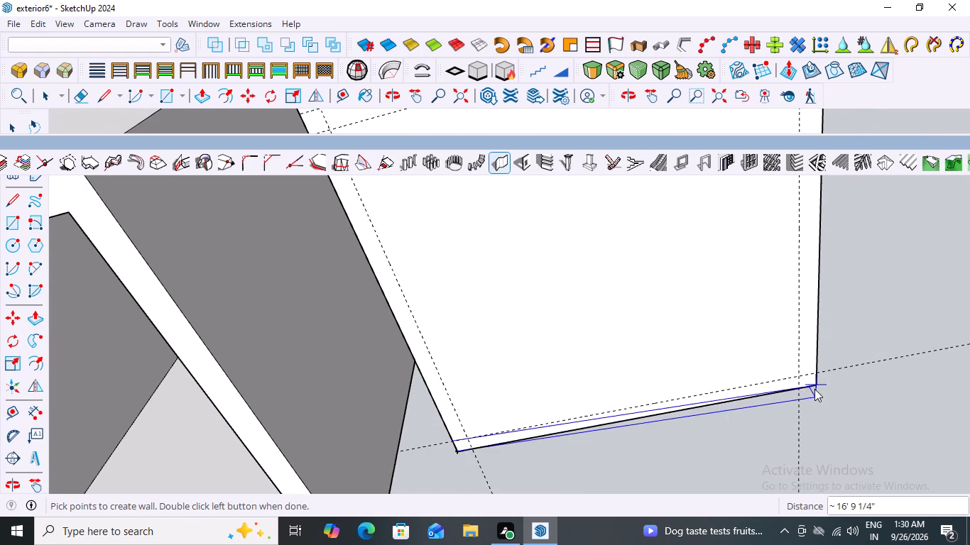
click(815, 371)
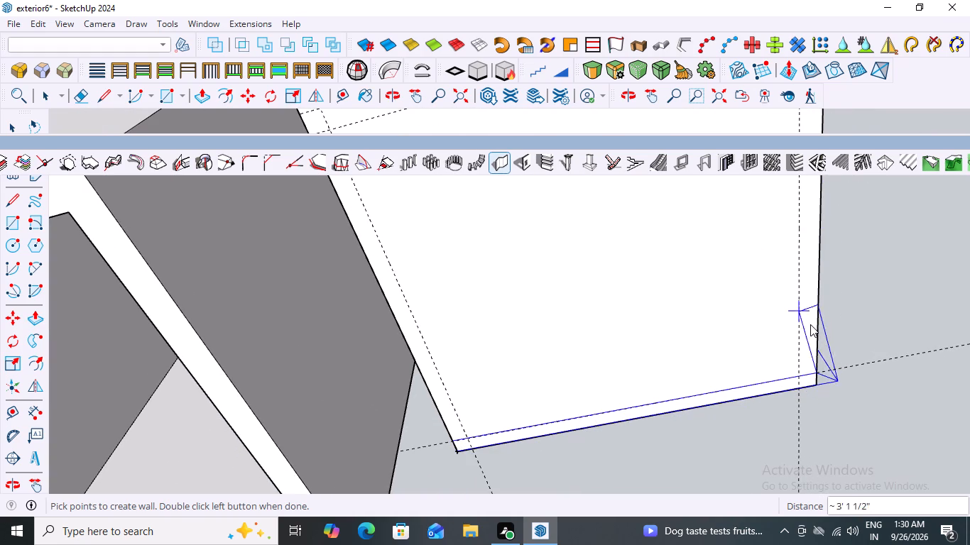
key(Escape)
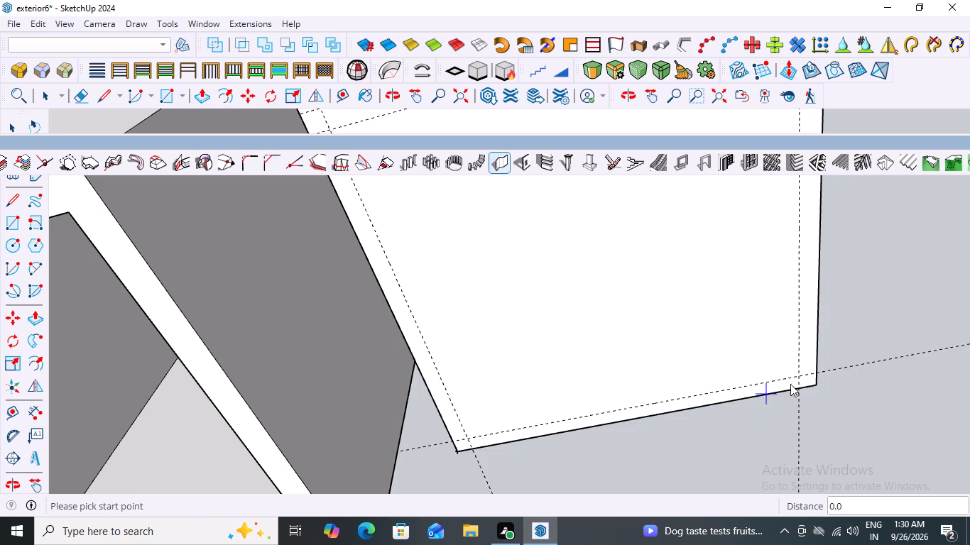
Start the wall where the outer guide meets the slab's edge and run it 16' along the guide to the side guide's intersection.
scroll(478, 448, up, 2)
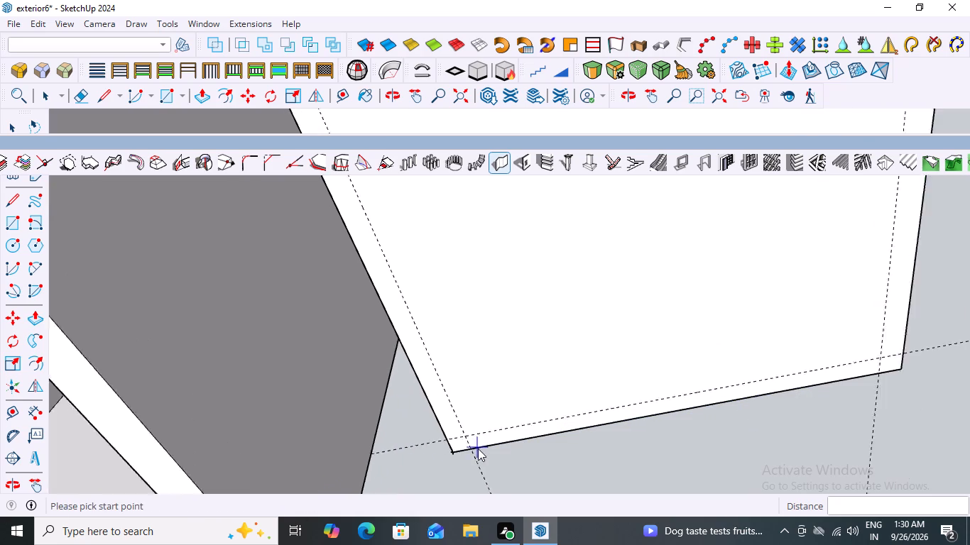
scroll(478, 448, up, 2)
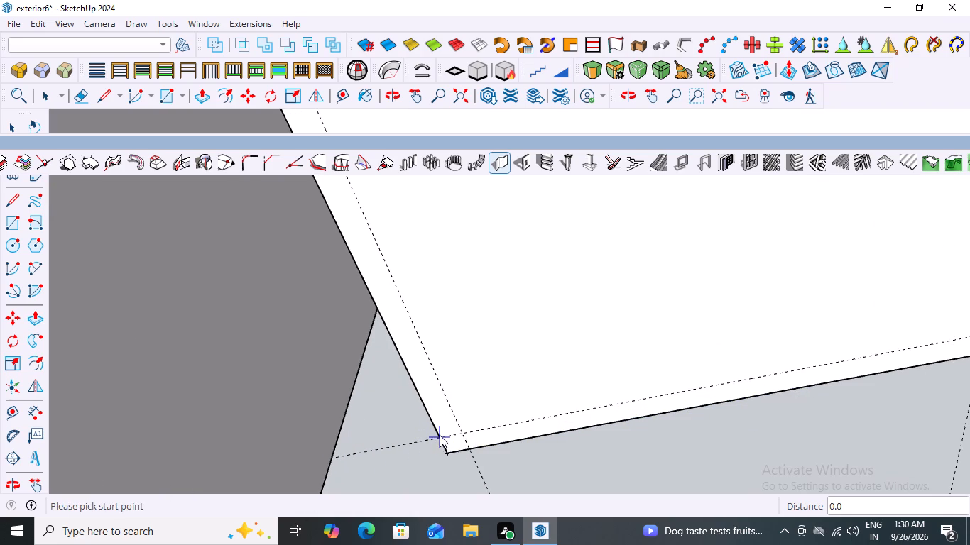
scroll(437, 439, up, 13)
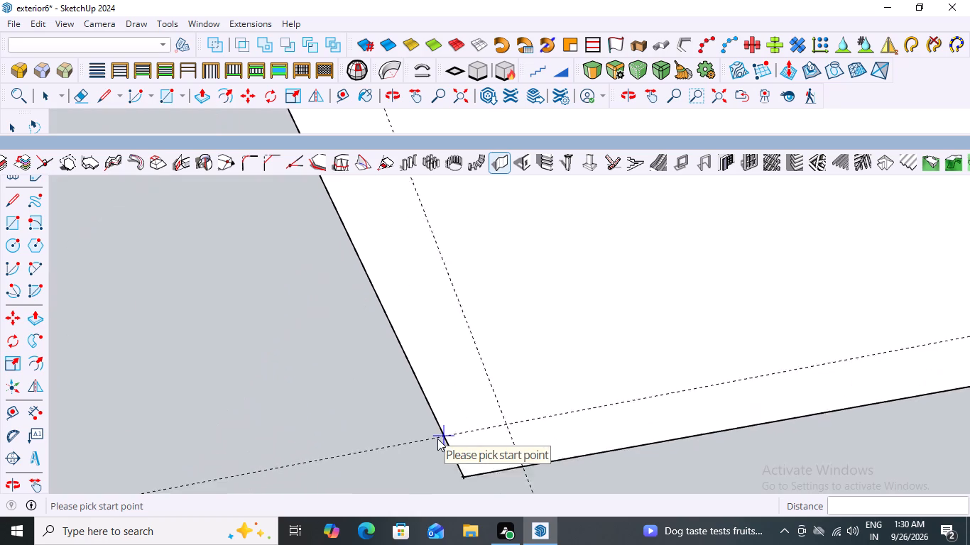
scroll(437, 439, up, 8)
scroll(437, 439, down, 7)
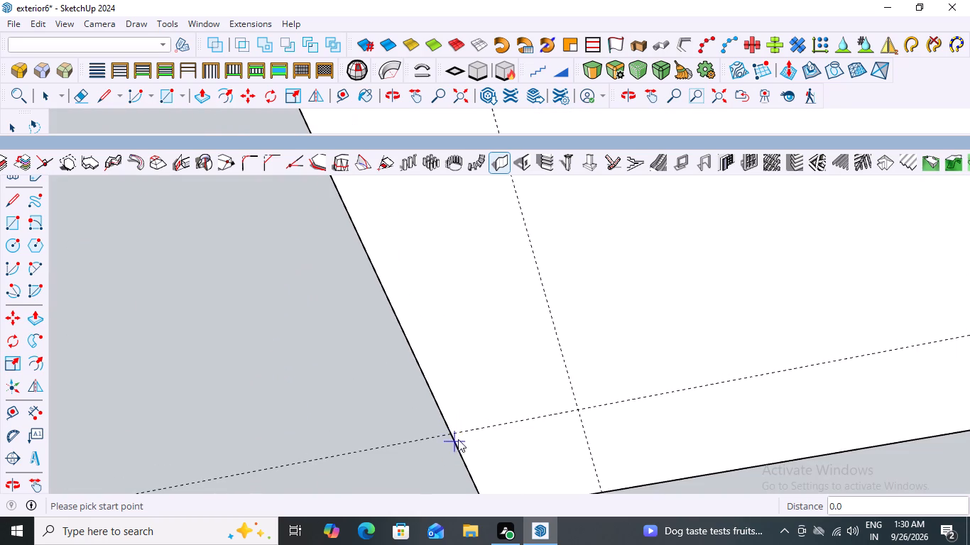
click(451, 433)
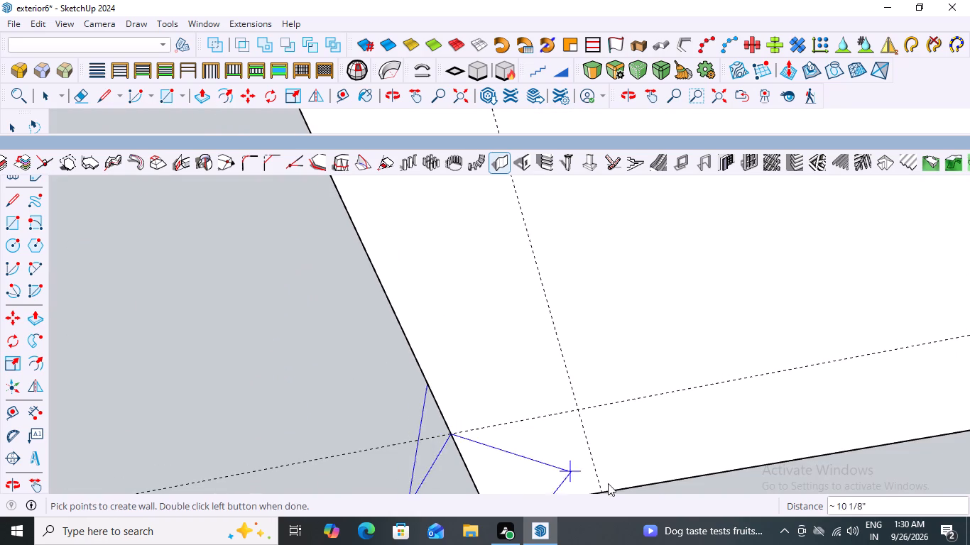
scroll(641, 358, down, 9)
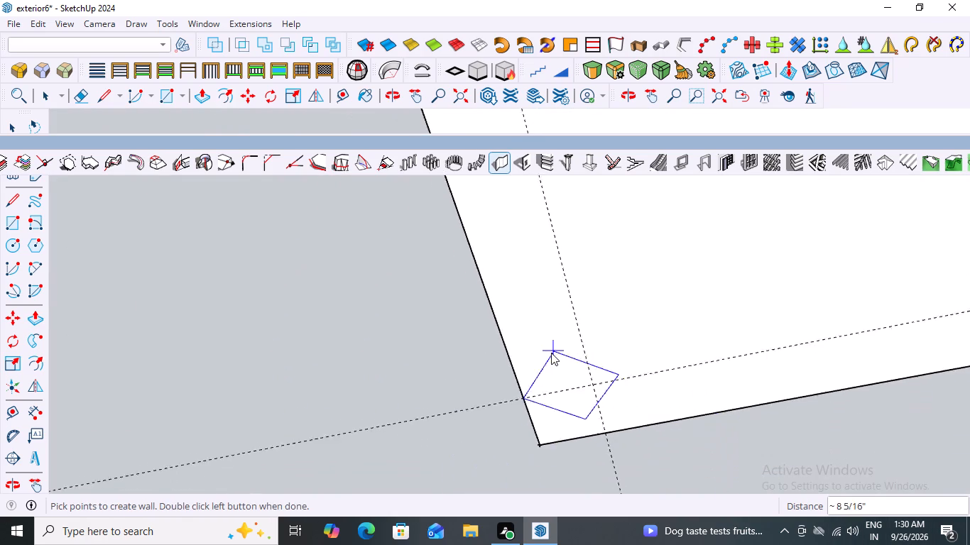
scroll(551, 353, down, 12)
scroll(506, 350, down, 13)
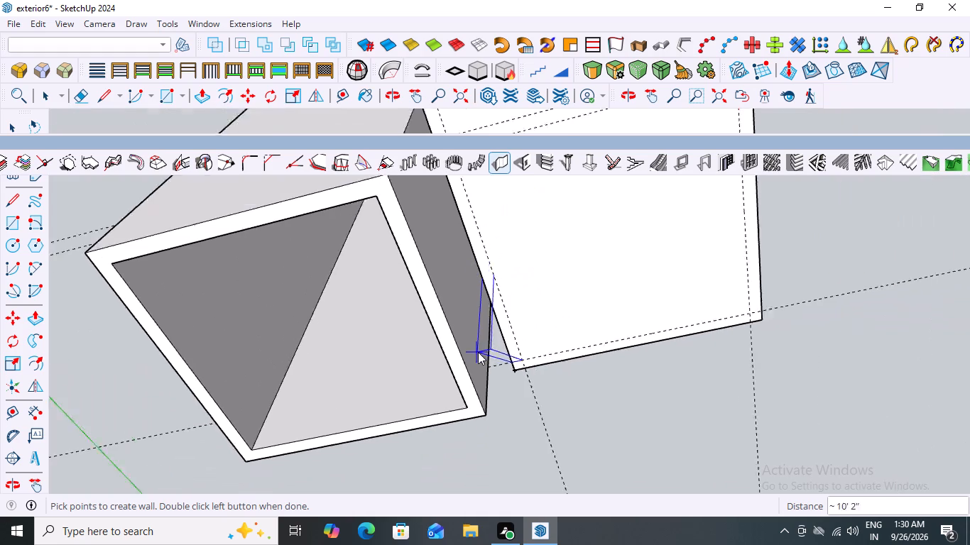
scroll(478, 352, down, 1)
scroll(719, 323, up, 9)
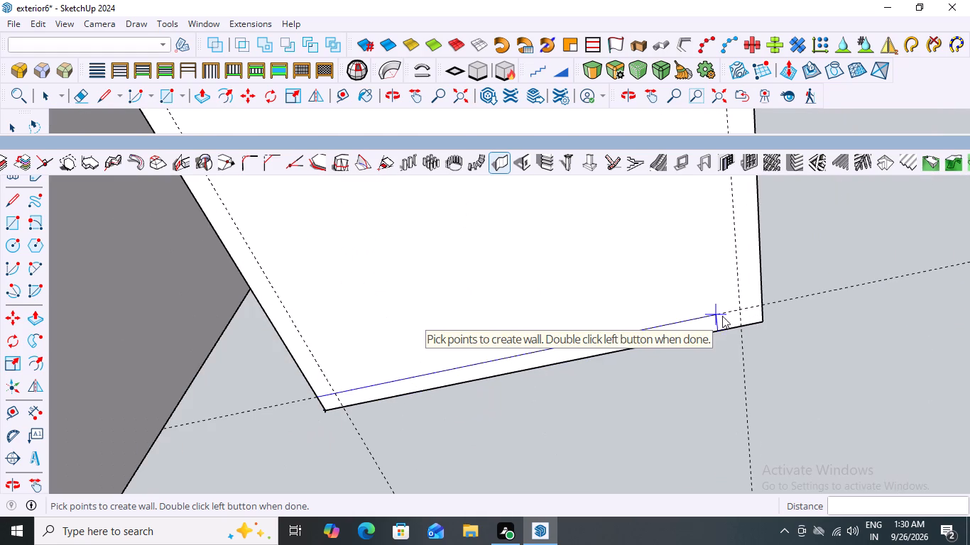
click(738, 310)
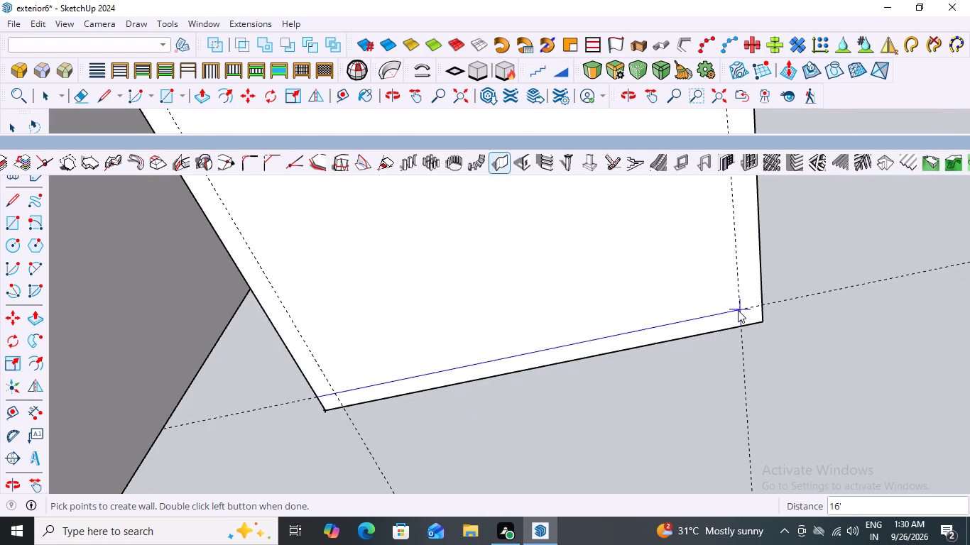
Continue the wall along the side guide to the parallel guides near the door, run 16' back to the slab's opposite edge and finish.
scroll(731, 238, down, 20)
scroll(731, 238, down, 3)
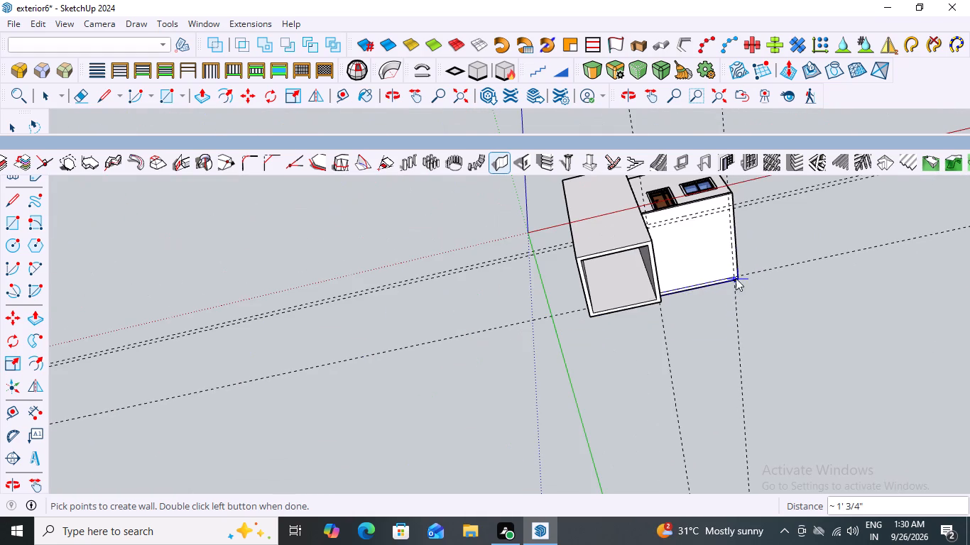
scroll(748, 160, up, 5)
scroll(743, 236, up, 4)
scroll(714, 183, up, 5)
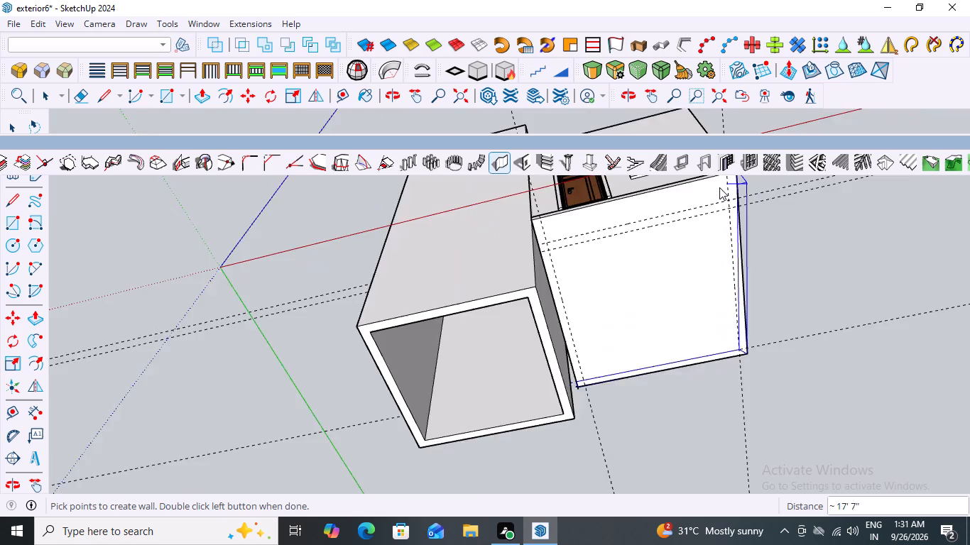
scroll(719, 187, up, 9)
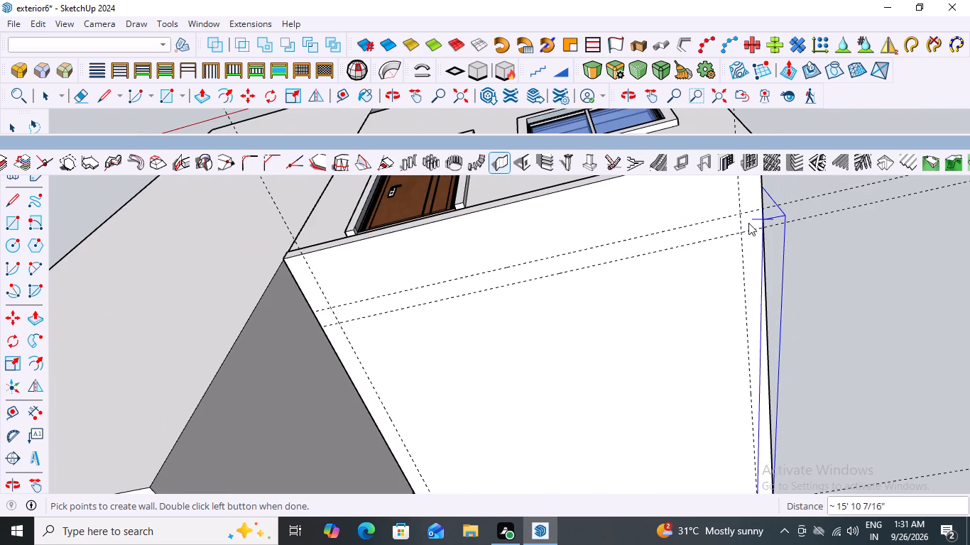
click(739, 231)
scroll(480, 284, down, 3)
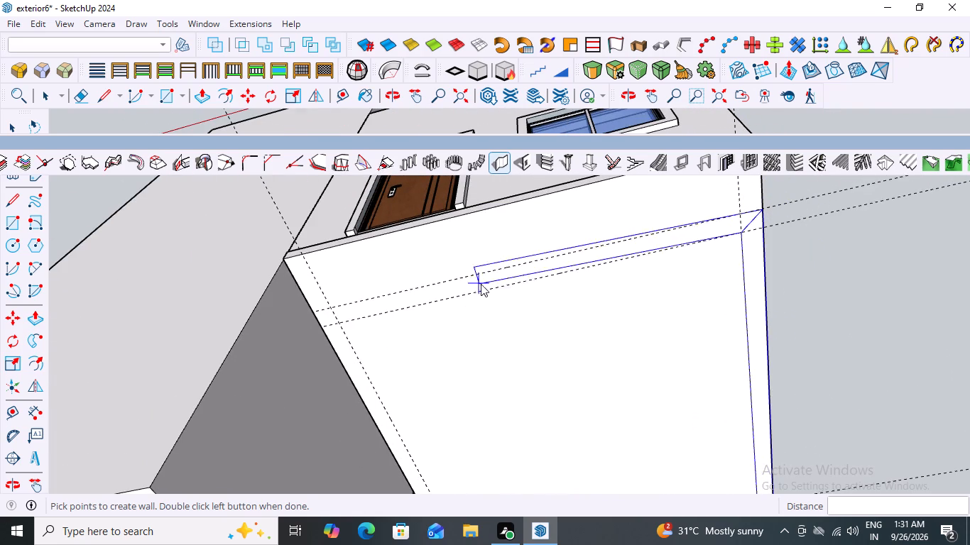
scroll(481, 284, down, 2)
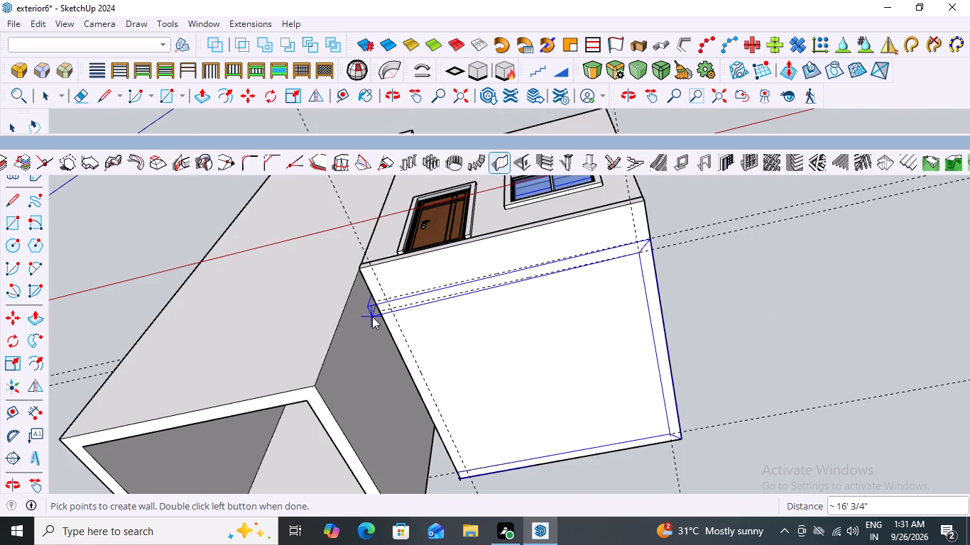
scroll(372, 316, up, 7)
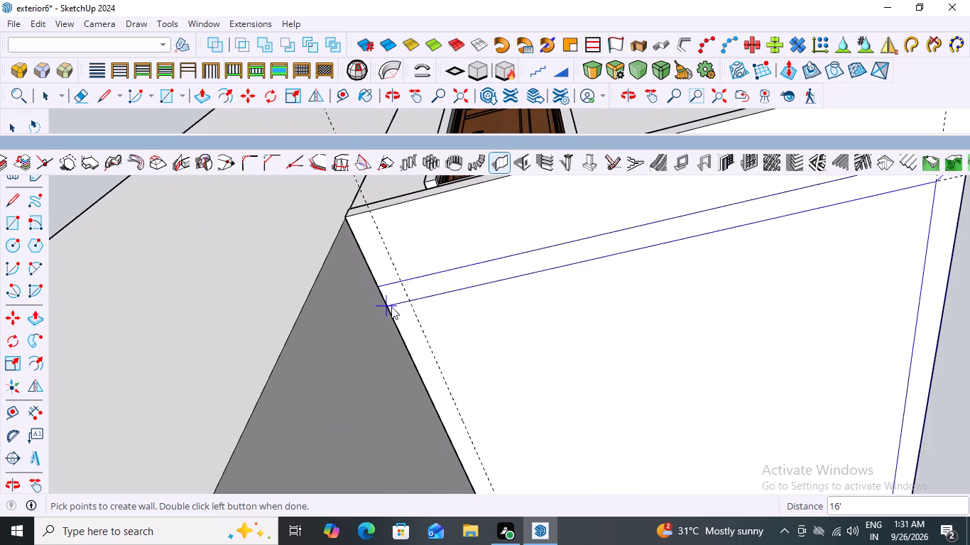
double_click(386, 306)
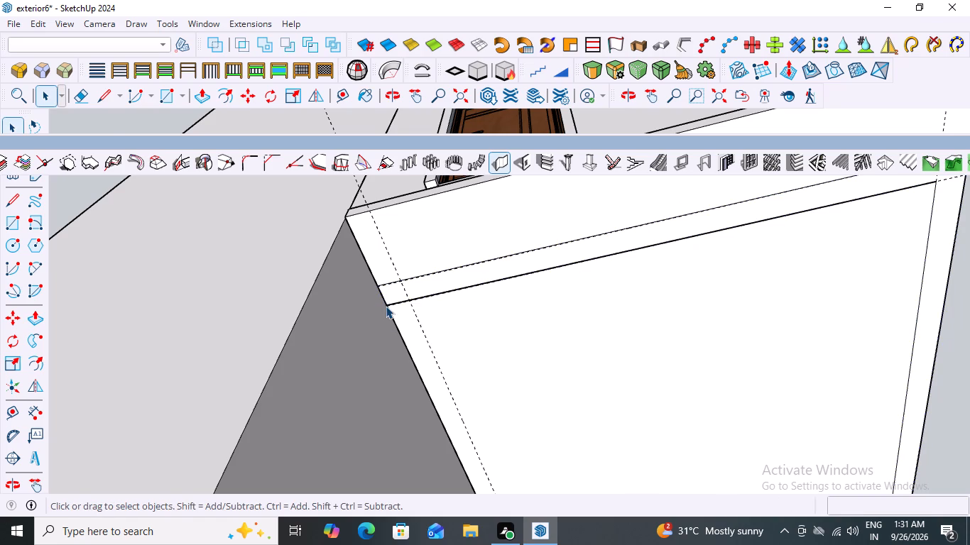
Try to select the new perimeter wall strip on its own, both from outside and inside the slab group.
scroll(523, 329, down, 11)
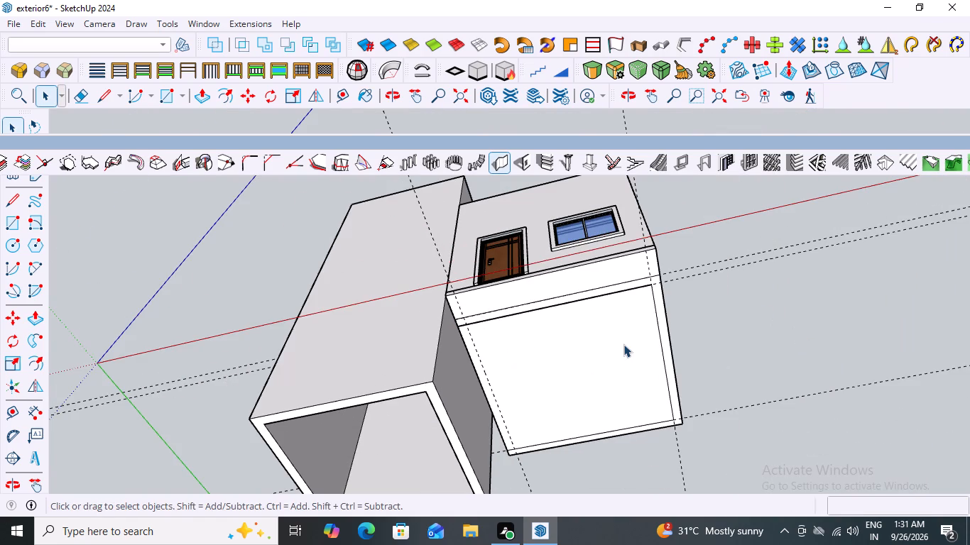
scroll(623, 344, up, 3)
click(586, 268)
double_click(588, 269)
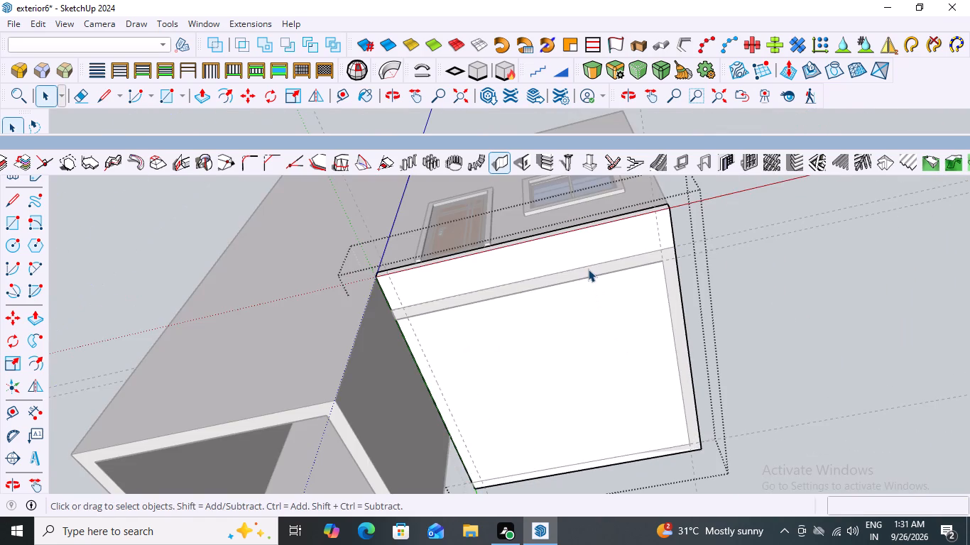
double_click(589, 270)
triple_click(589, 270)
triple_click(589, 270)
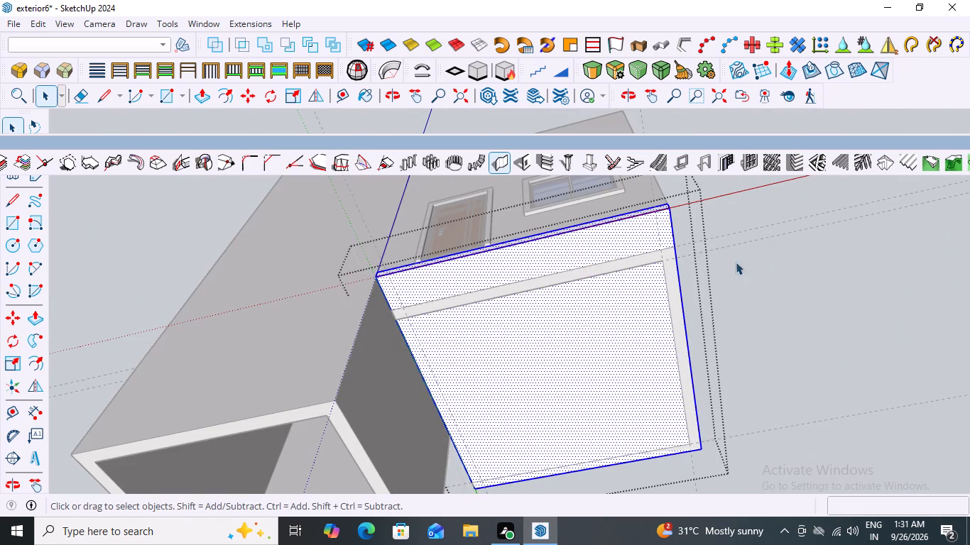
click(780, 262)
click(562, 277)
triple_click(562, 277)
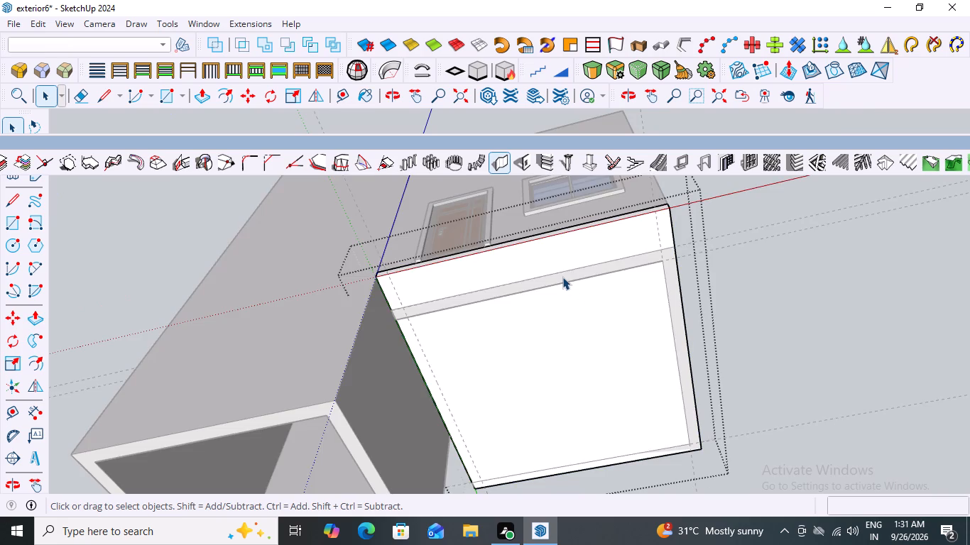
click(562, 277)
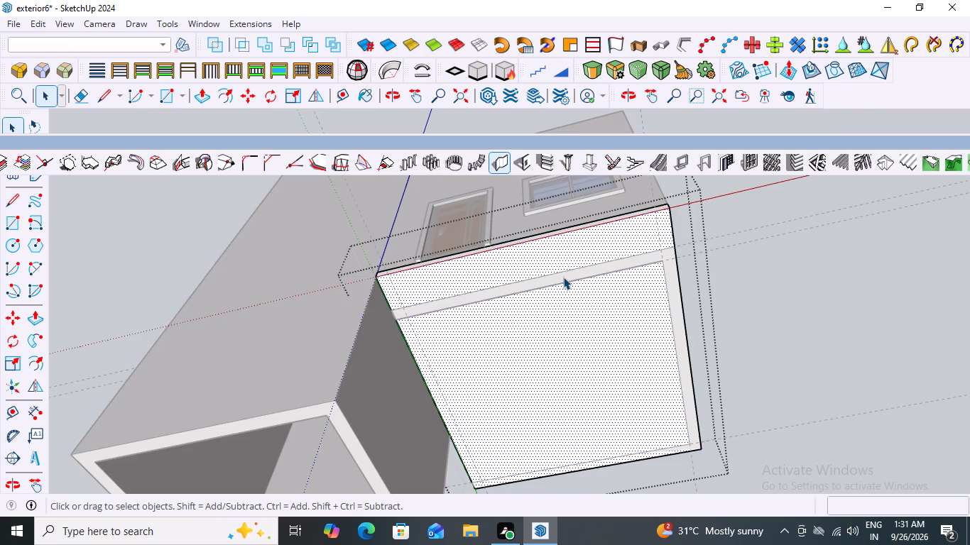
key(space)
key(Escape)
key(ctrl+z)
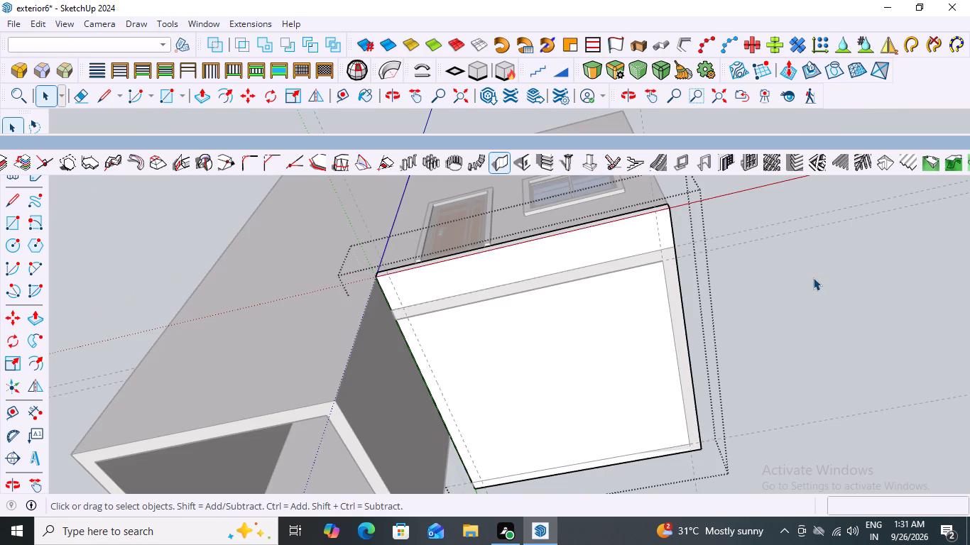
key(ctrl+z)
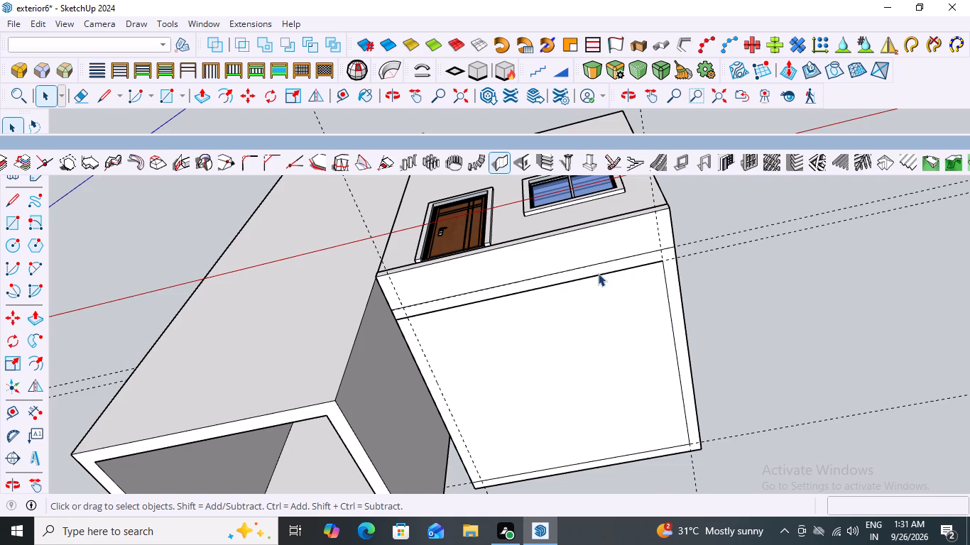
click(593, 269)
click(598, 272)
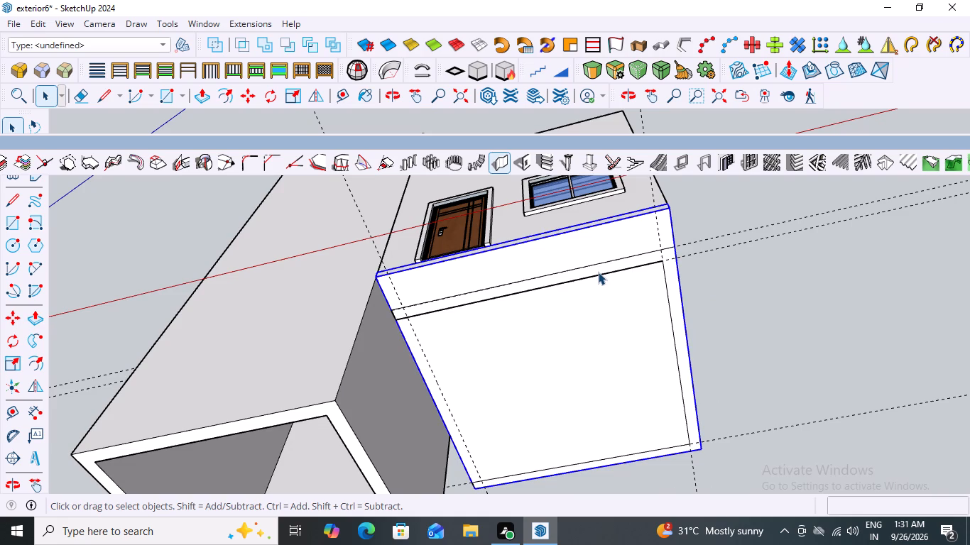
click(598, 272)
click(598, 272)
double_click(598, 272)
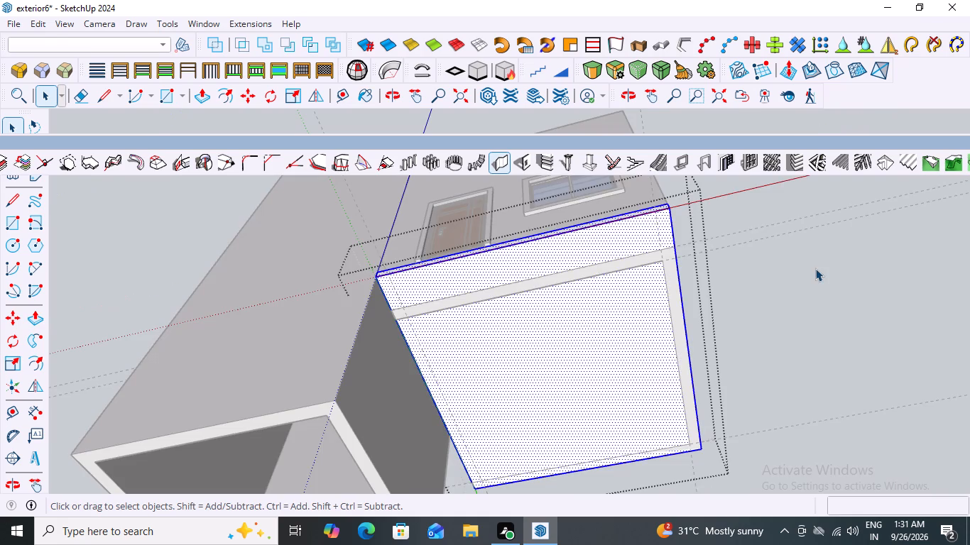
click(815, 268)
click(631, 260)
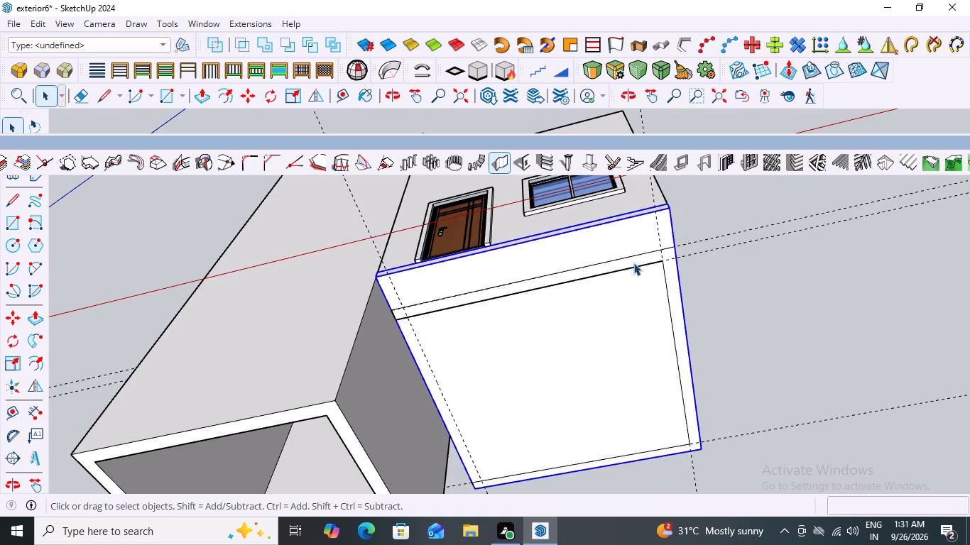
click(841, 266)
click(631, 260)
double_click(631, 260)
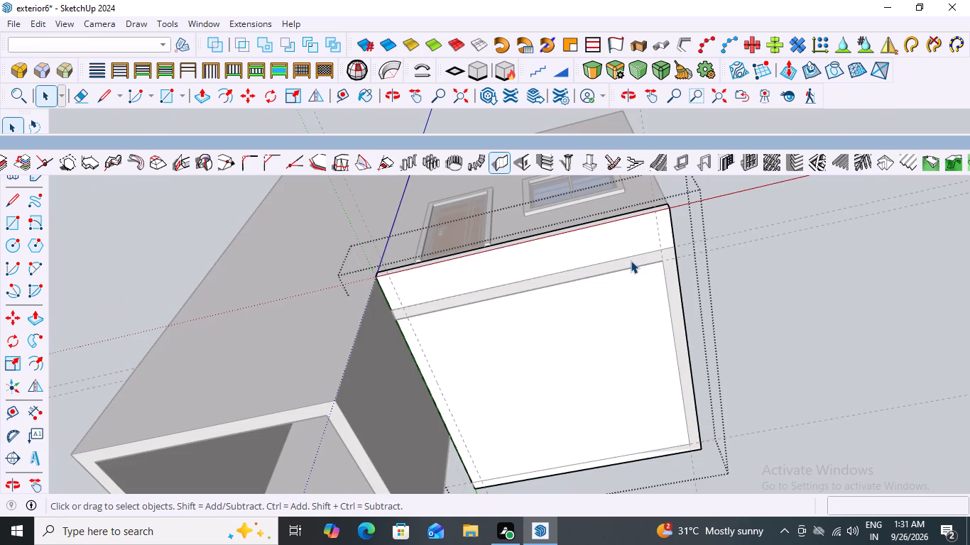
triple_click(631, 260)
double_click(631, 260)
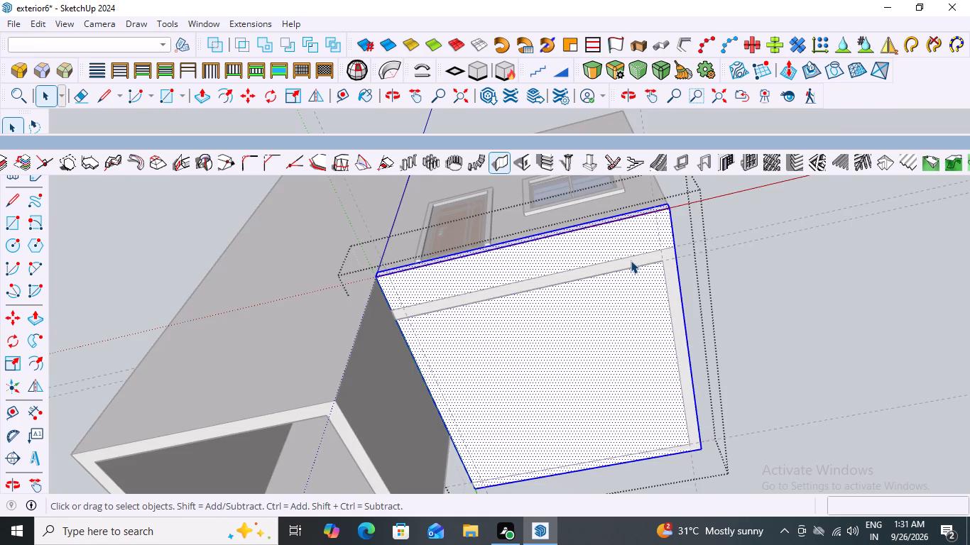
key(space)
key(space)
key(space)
Undo the whole perimeter wall, segment by segment, until only the guides remain on the slab.
key(ctrl+z)
key(ctrl+z)
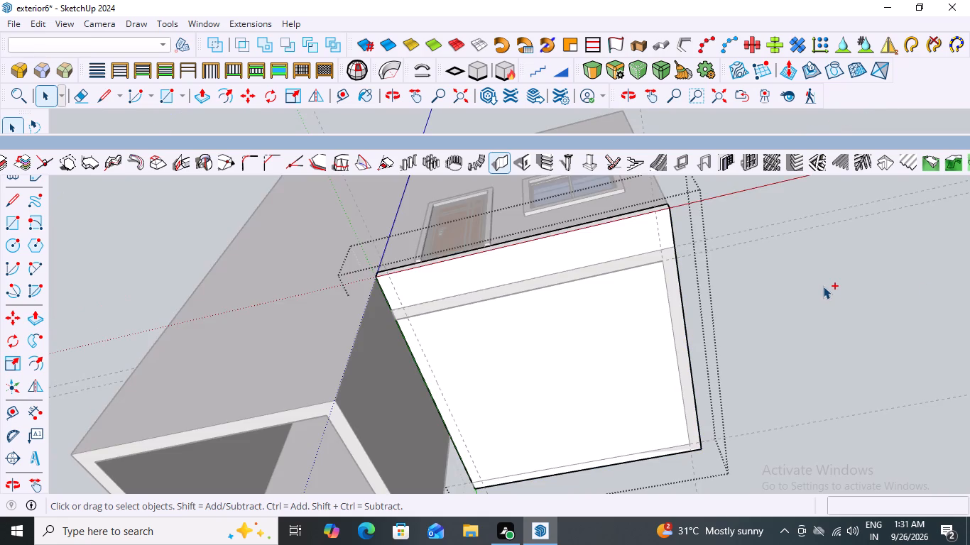
key(ctrl+z)
key(ctrl+z)
key(ctrl+z)
key(ctrl+z)
key(ctrl+z)
key(ctrl+z)
key(ctrl+z)
key(ctrl+z)
key(ctrl+z)
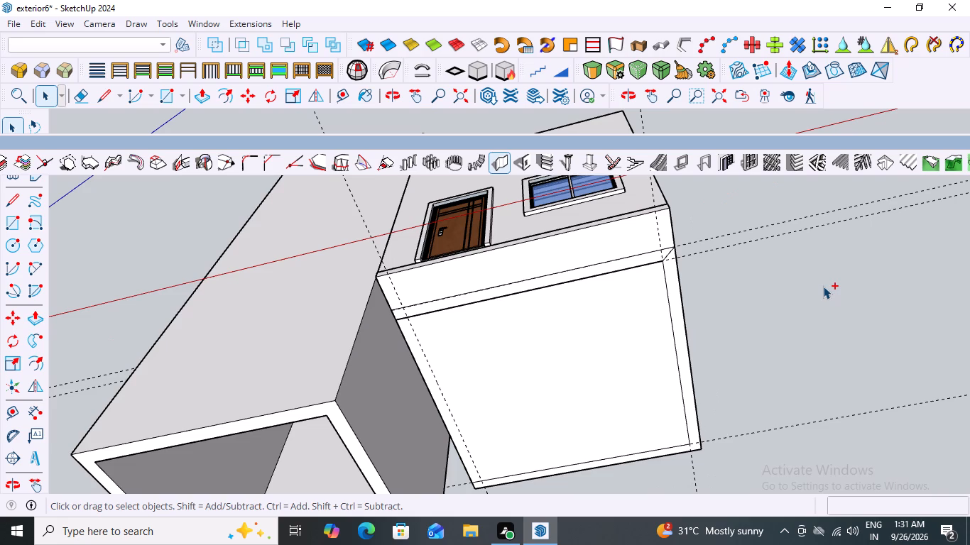
key(ctrl+z)
key(ctrl+z)
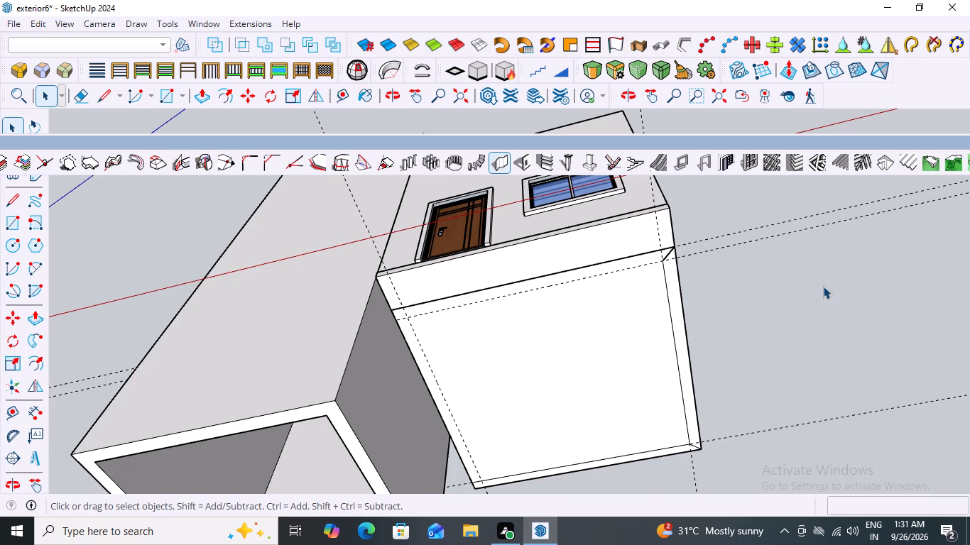
key(ctrl+z)
key(ctrl+z)
key(ctrl+z)
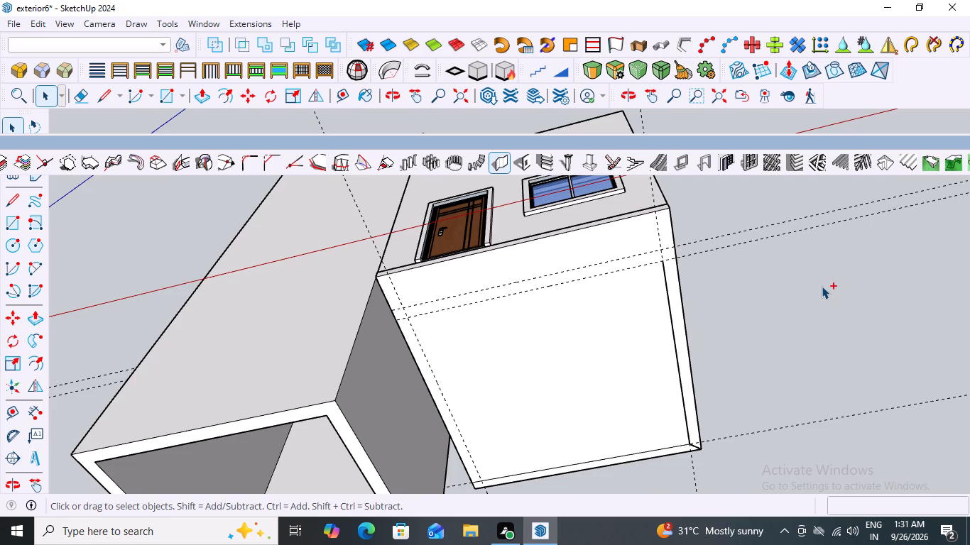
key(ctrl+z)
key(ctrl+z)
key(ctrl+z)
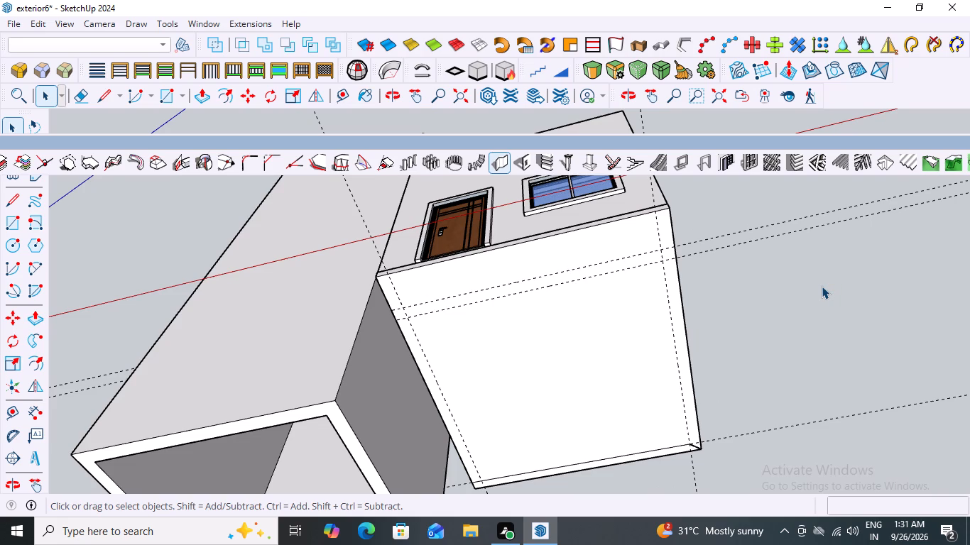
key(ctrl+z)
key(ctrl+z)
Open the slab group for editing and set up a right-aligned vertical wall, 9" thick and 10' high, built as a group.
double_click(573, 312)
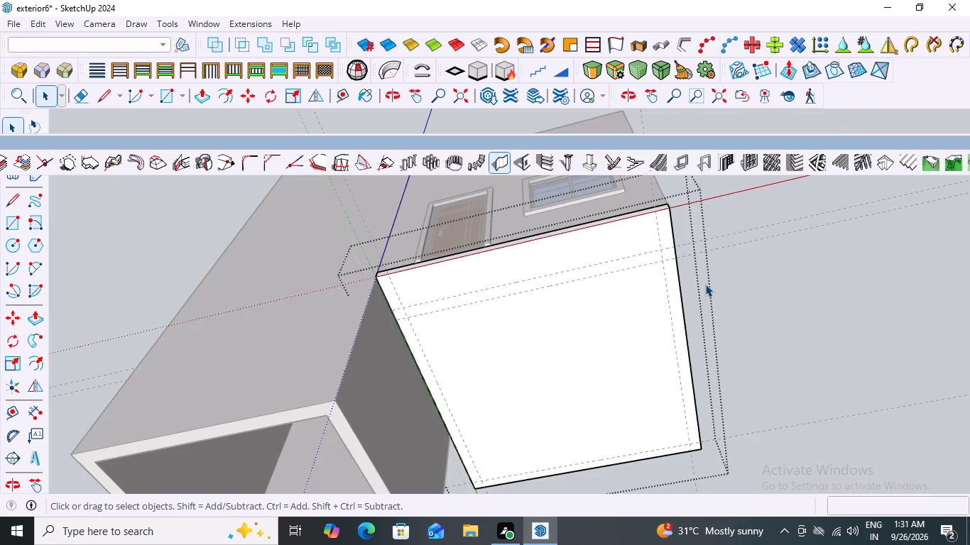
click(494, 164)
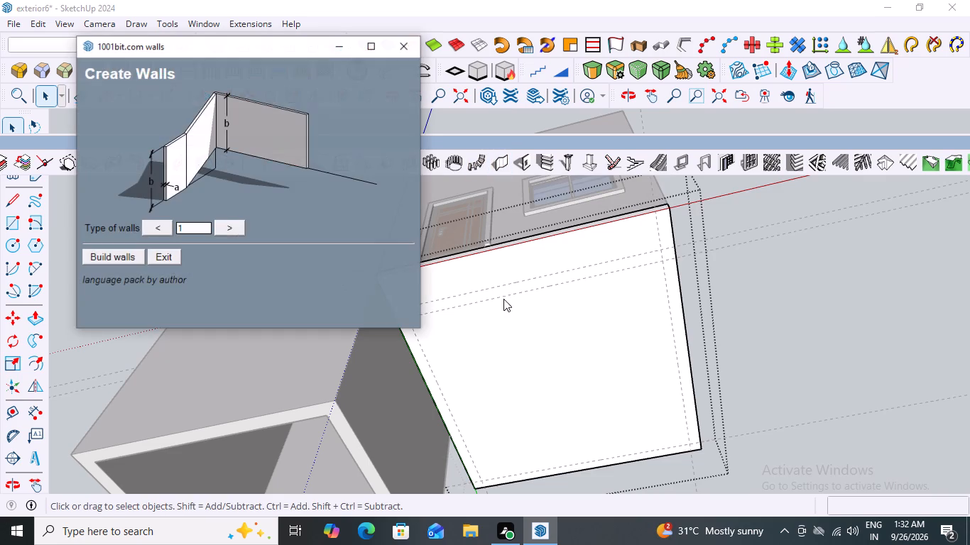
click(105, 255)
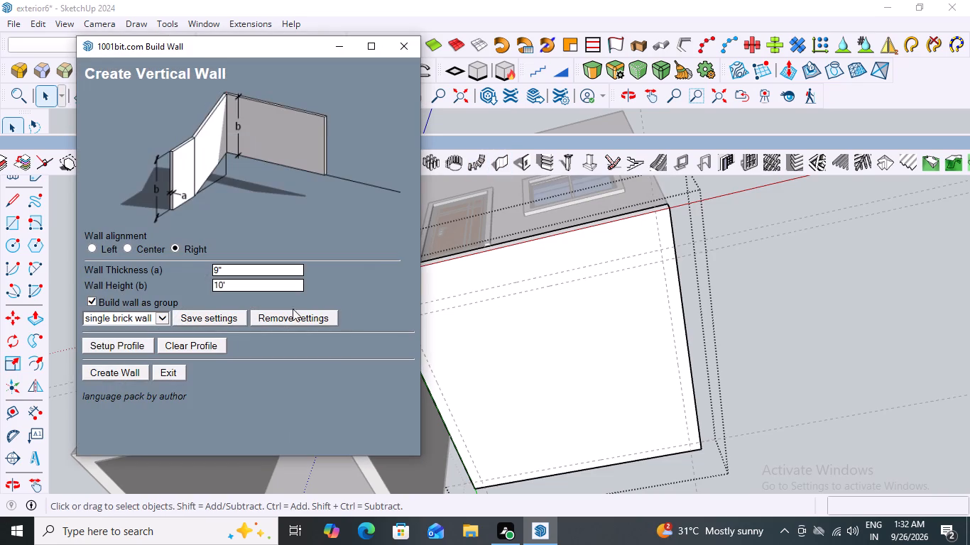
click(107, 371)
Start the wall where the outer guide meets the slab's edge and run it 16' along the guide to the side guide's intersection.
scroll(622, 386, down, 7)
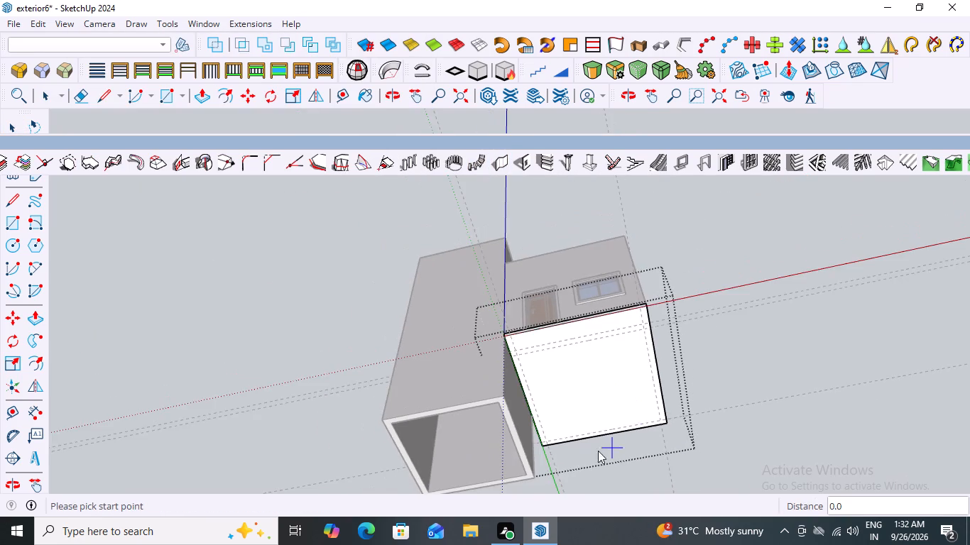
scroll(577, 452, up, 19)
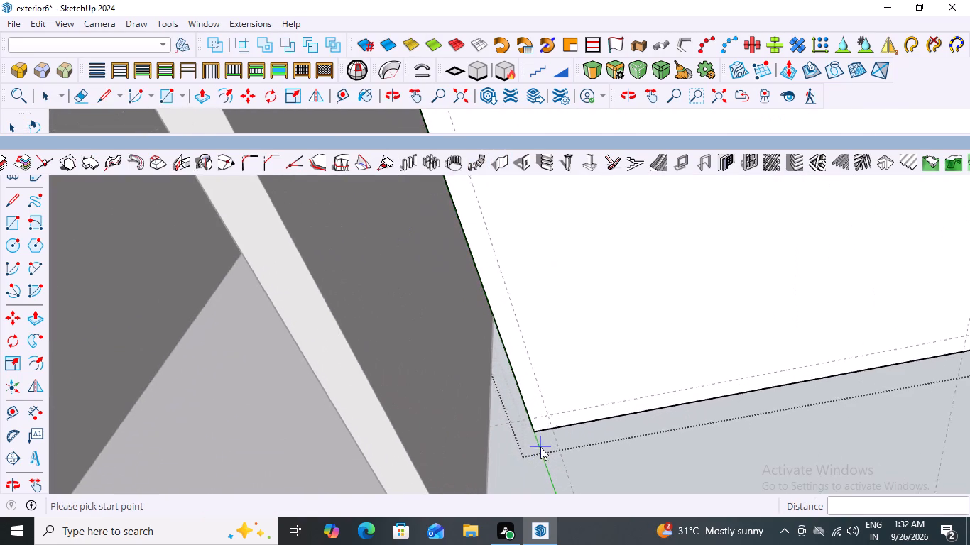
scroll(540, 447, up, 2)
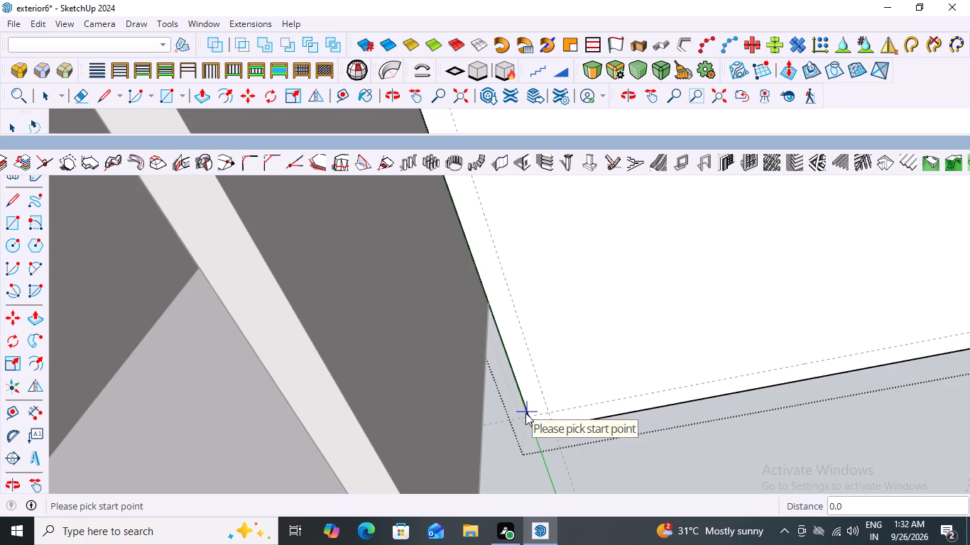
scroll(544, 452, up, 4)
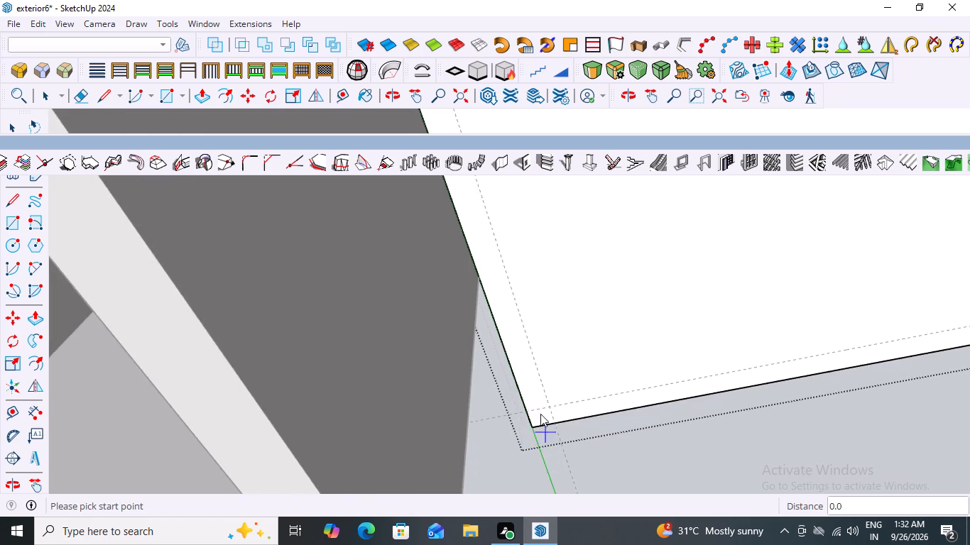
scroll(540, 414, up, 5)
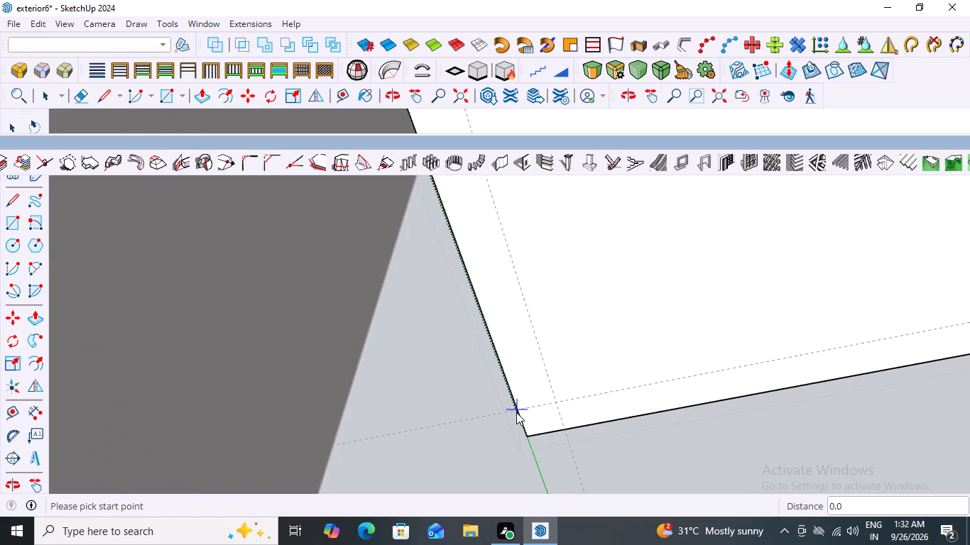
click(517, 407)
scroll(697, 368, down, 3)
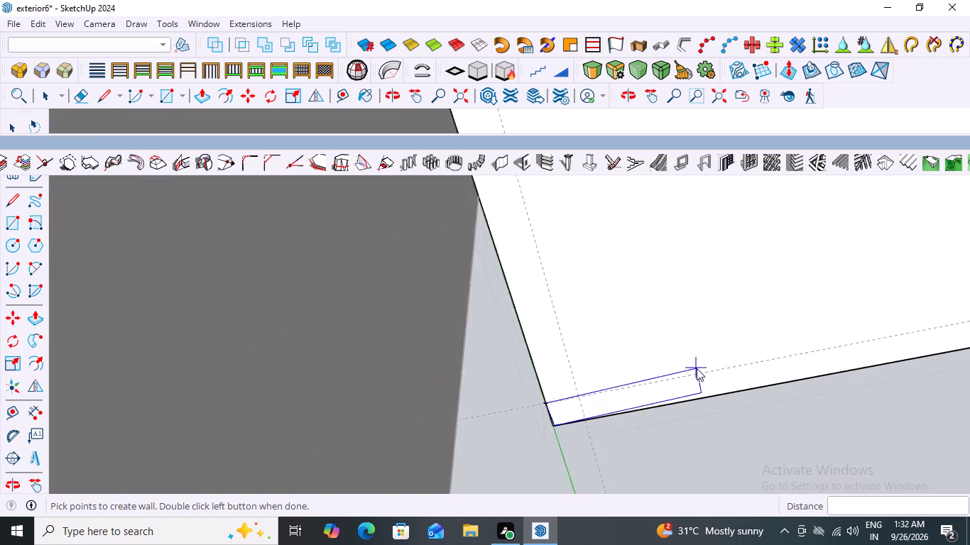
scroll(697, 368, down, 18)
scroll(888, 375, up, 9)
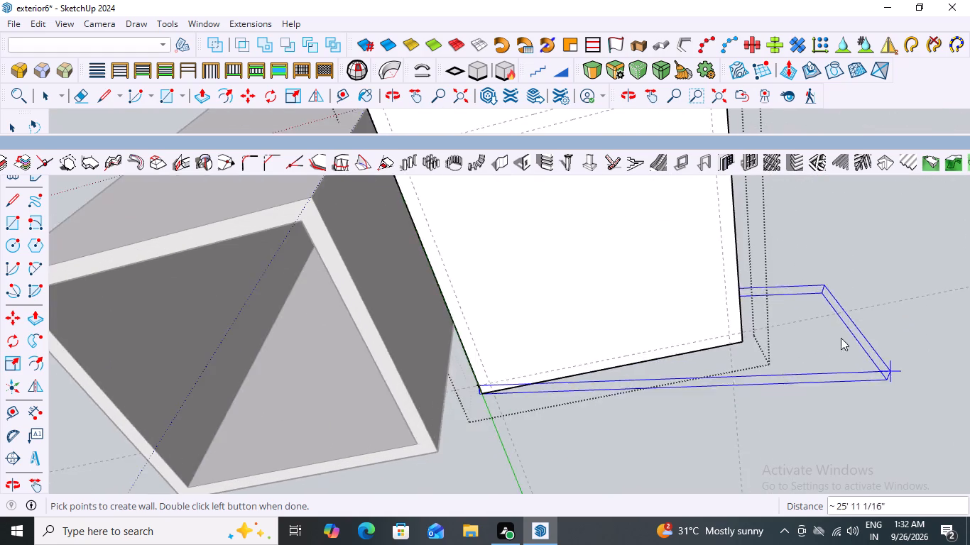
scroll(841, 338, up, 14)
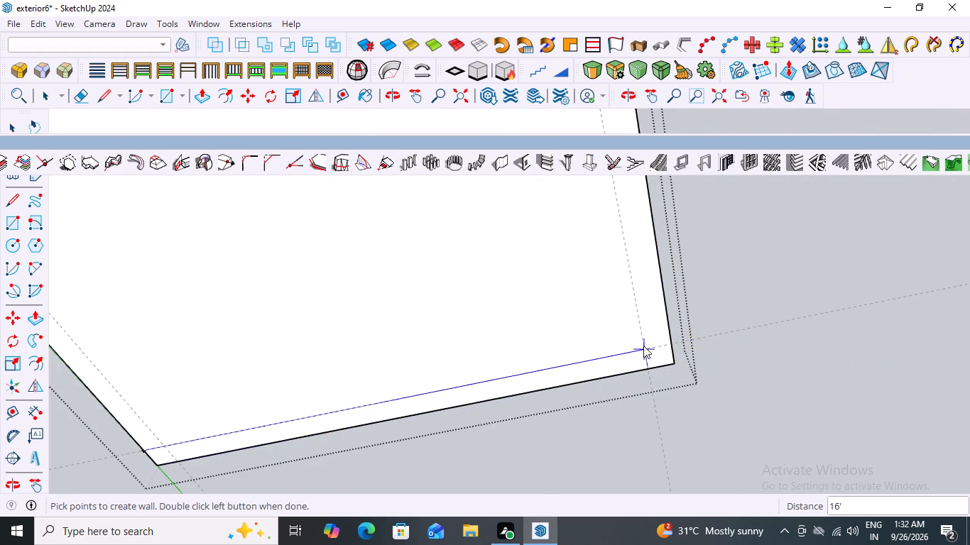
scroll(645, 346, up, 5)
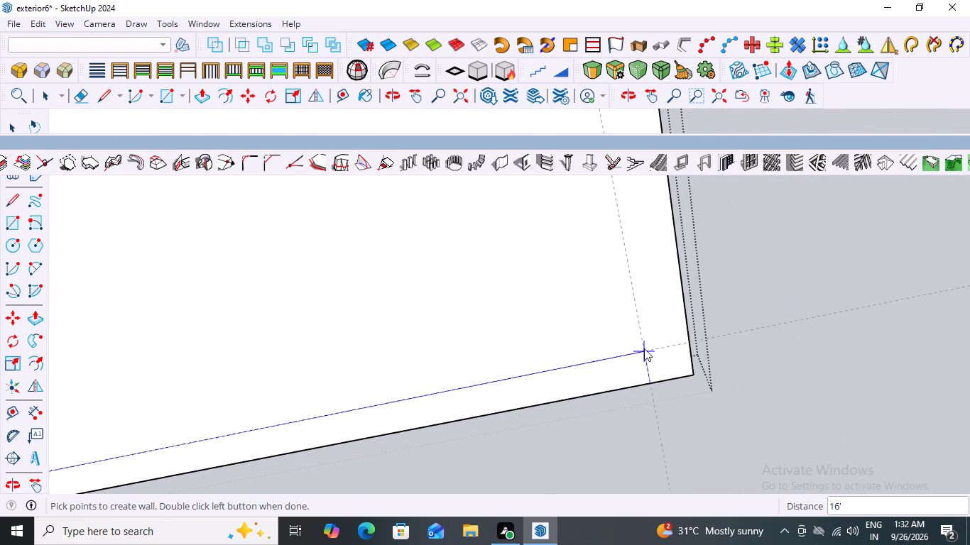
click(644, 348)
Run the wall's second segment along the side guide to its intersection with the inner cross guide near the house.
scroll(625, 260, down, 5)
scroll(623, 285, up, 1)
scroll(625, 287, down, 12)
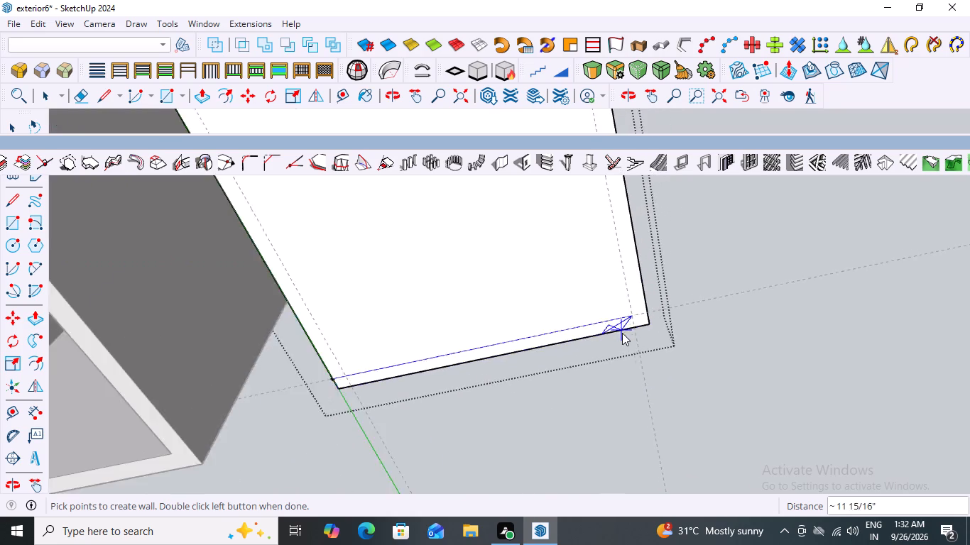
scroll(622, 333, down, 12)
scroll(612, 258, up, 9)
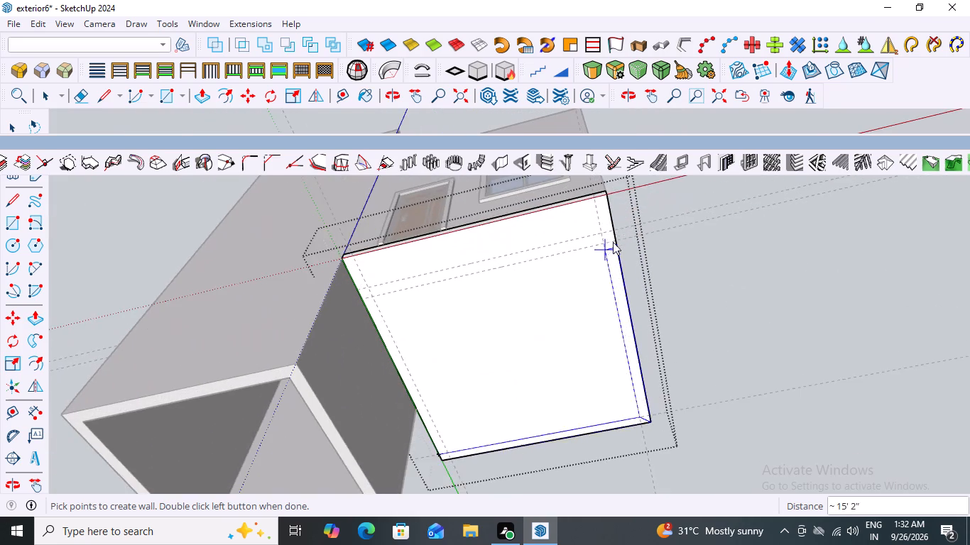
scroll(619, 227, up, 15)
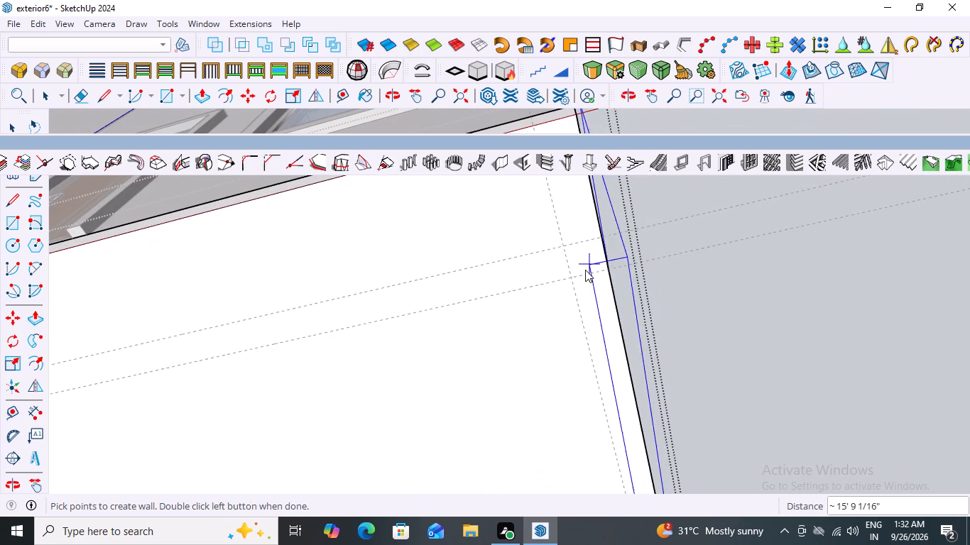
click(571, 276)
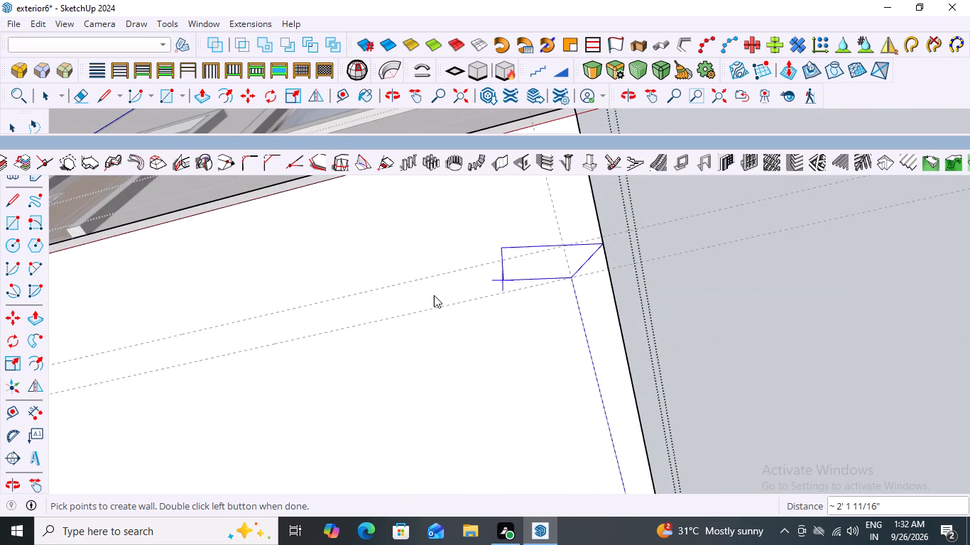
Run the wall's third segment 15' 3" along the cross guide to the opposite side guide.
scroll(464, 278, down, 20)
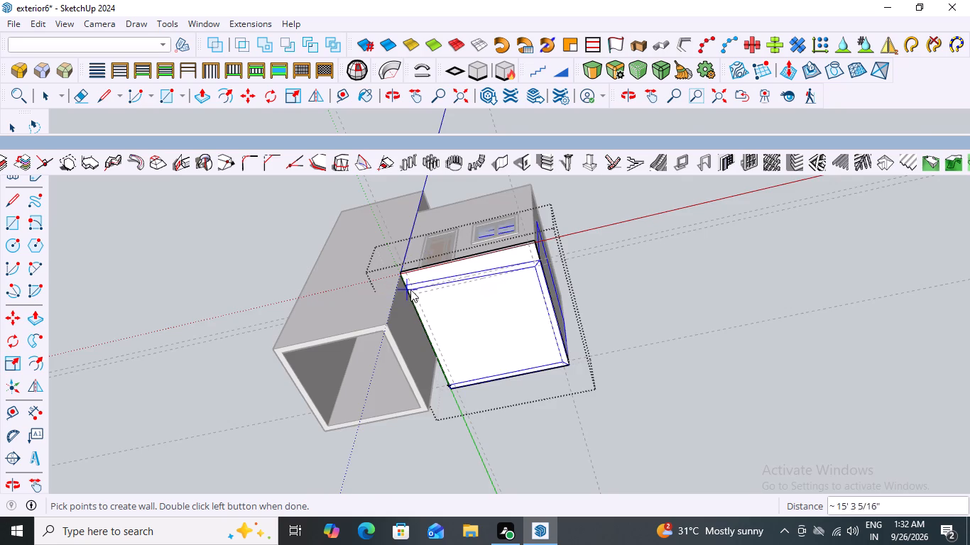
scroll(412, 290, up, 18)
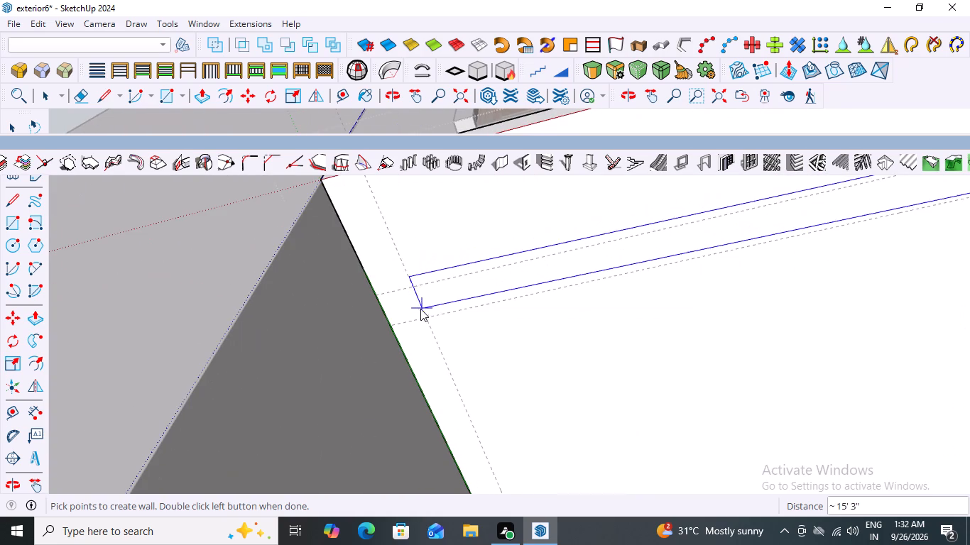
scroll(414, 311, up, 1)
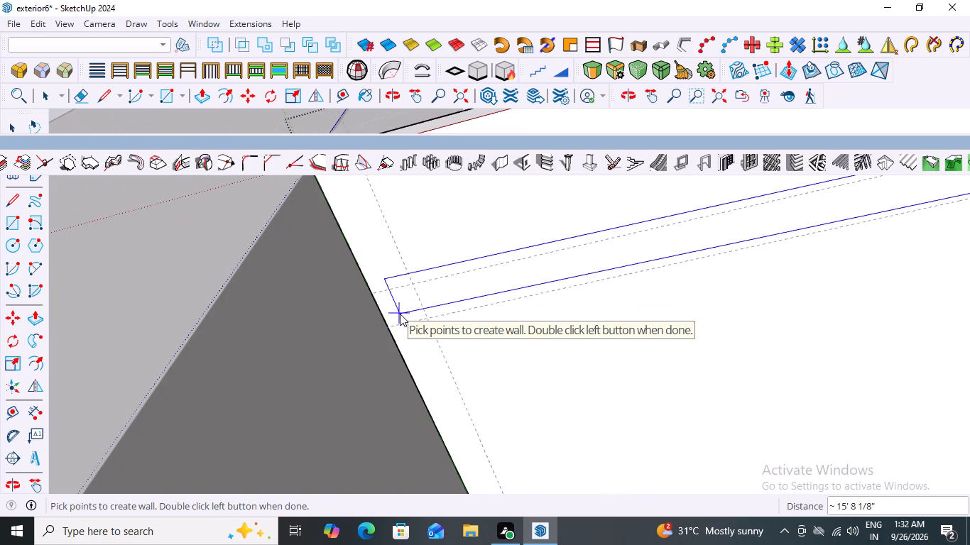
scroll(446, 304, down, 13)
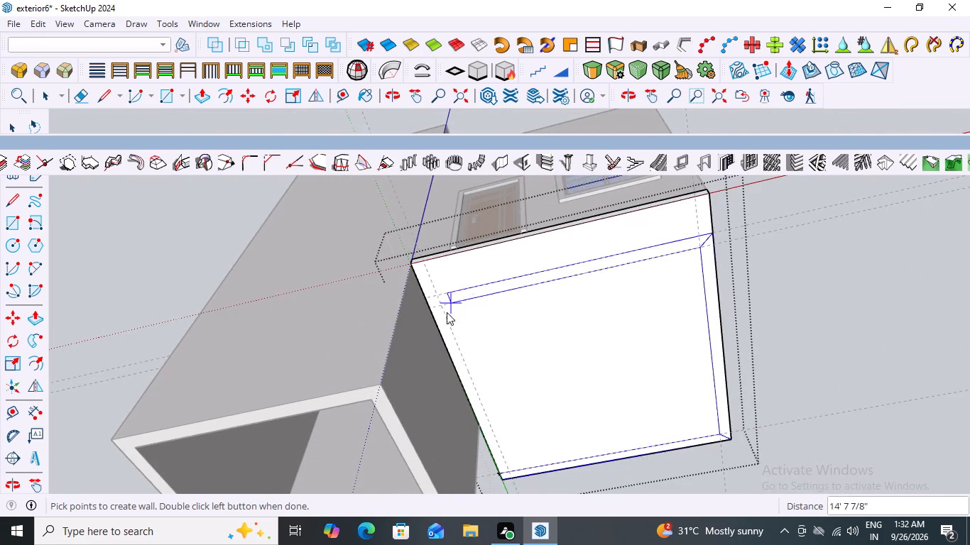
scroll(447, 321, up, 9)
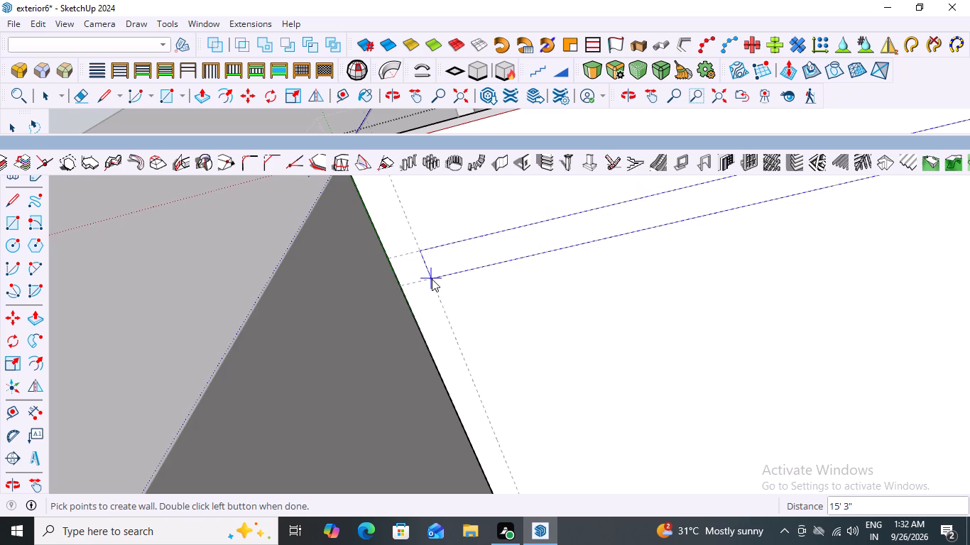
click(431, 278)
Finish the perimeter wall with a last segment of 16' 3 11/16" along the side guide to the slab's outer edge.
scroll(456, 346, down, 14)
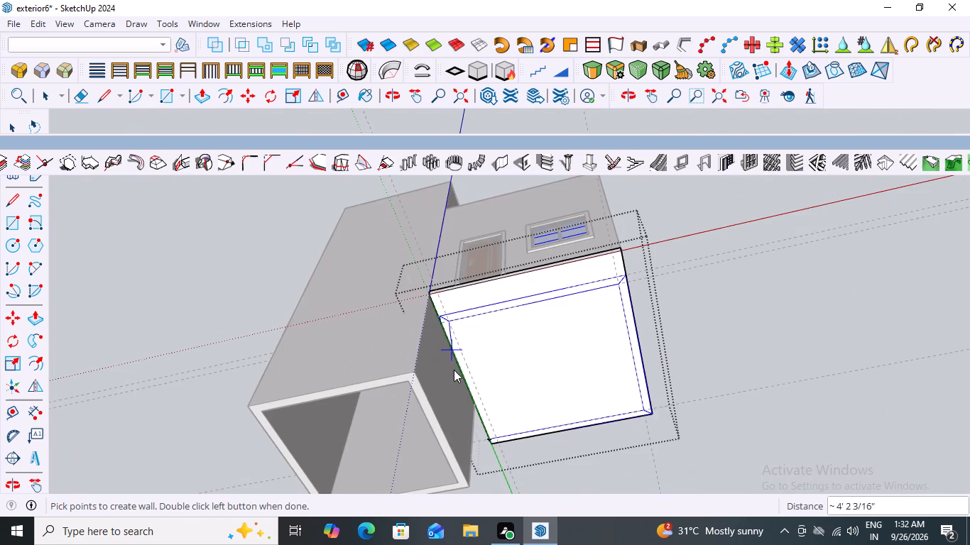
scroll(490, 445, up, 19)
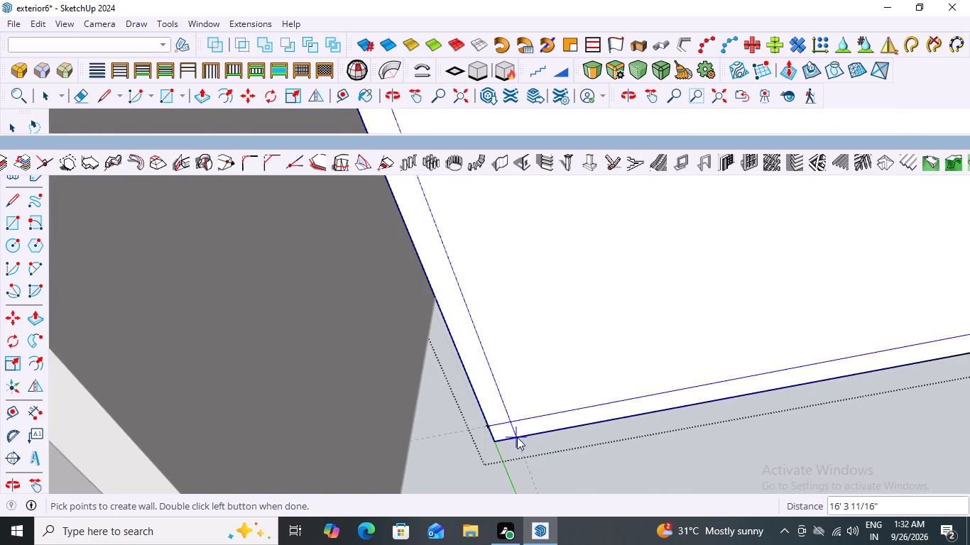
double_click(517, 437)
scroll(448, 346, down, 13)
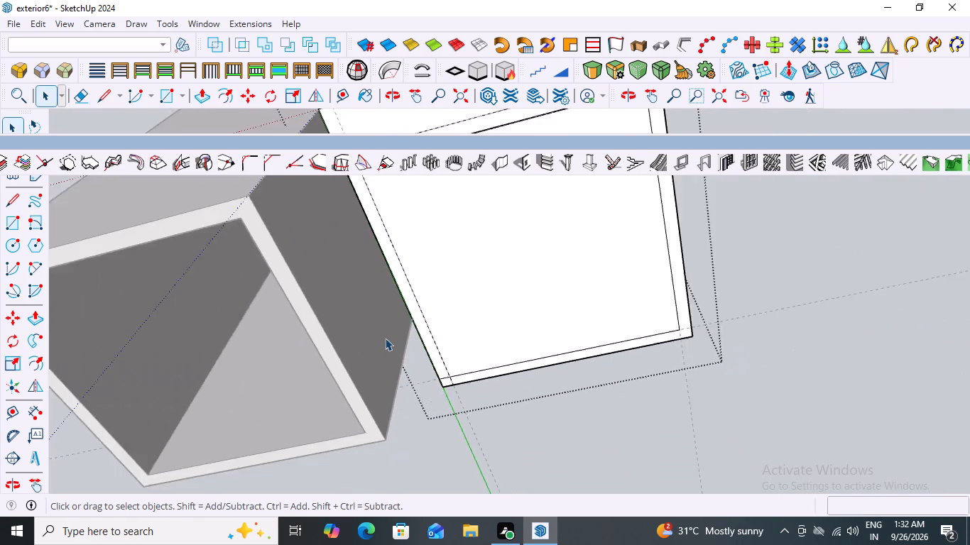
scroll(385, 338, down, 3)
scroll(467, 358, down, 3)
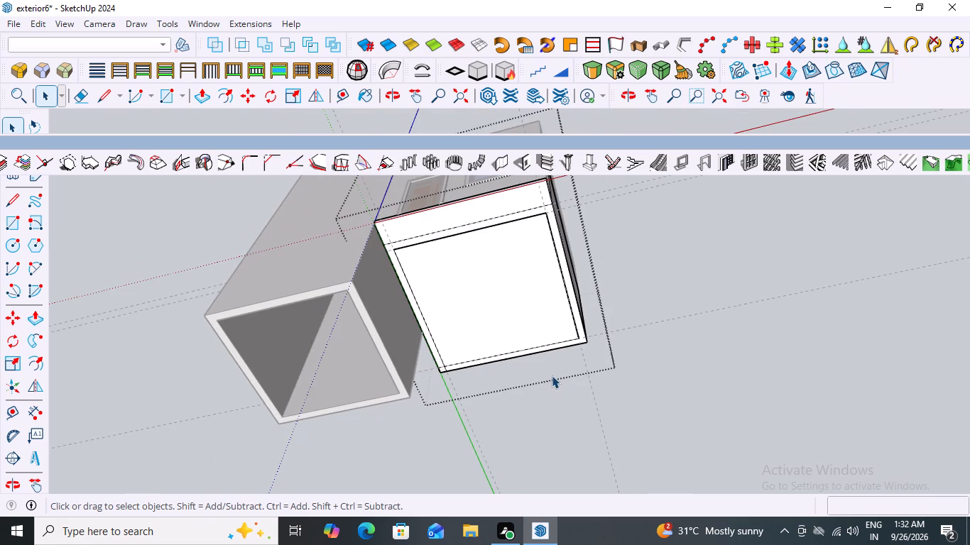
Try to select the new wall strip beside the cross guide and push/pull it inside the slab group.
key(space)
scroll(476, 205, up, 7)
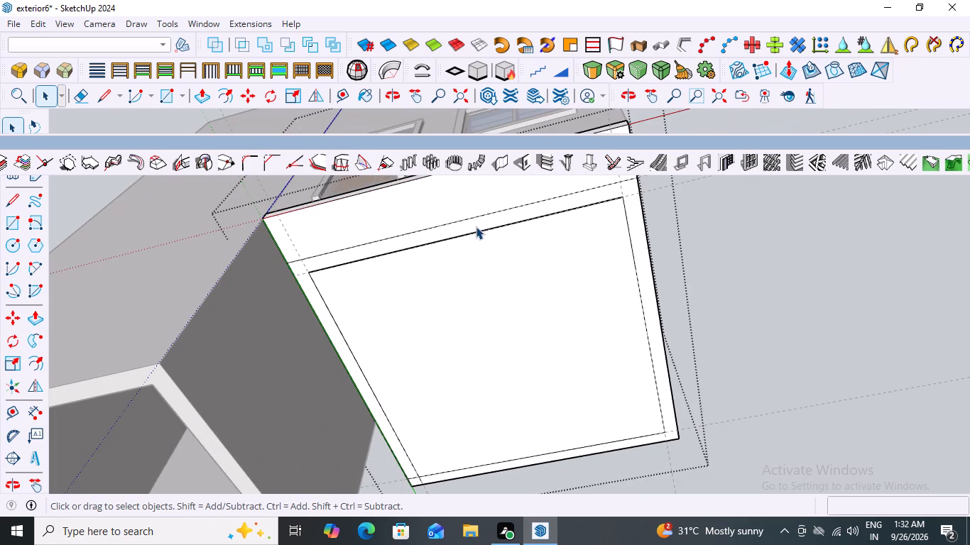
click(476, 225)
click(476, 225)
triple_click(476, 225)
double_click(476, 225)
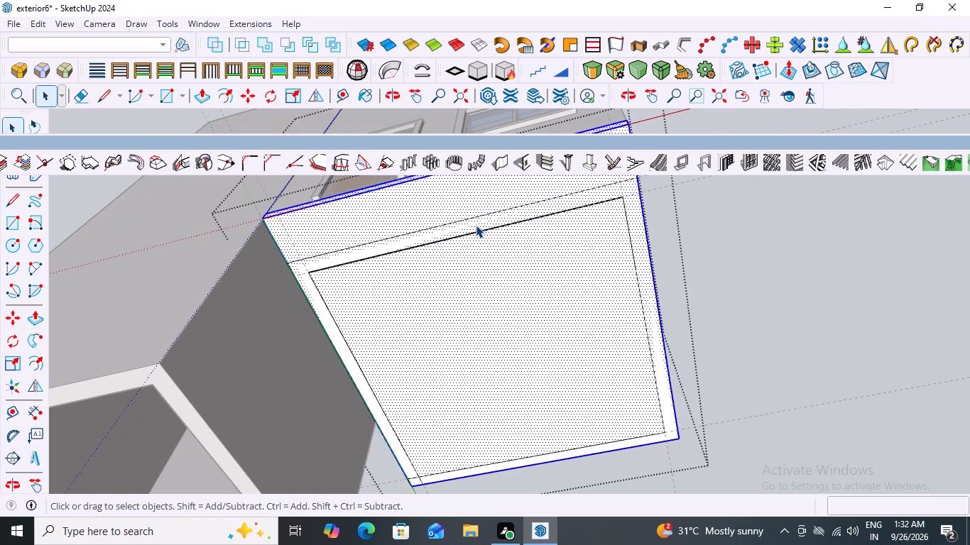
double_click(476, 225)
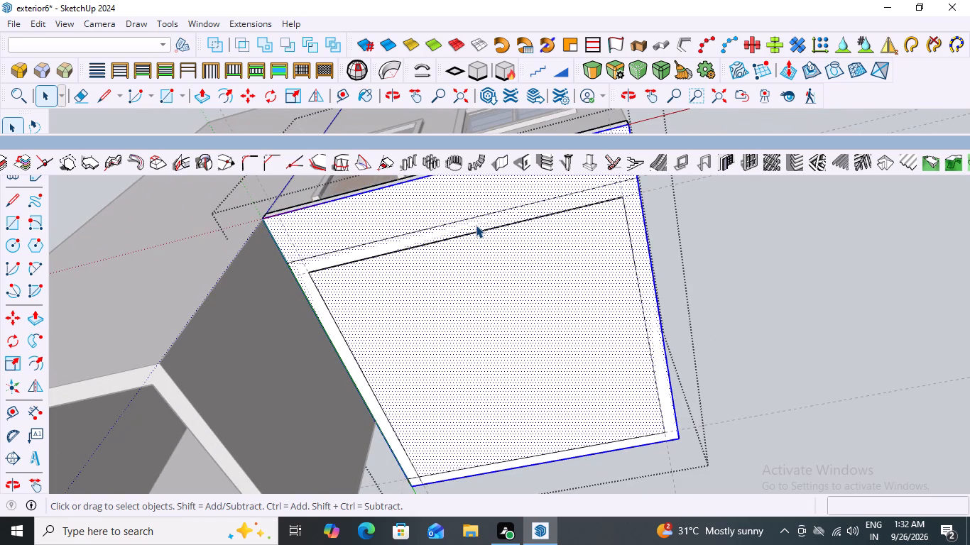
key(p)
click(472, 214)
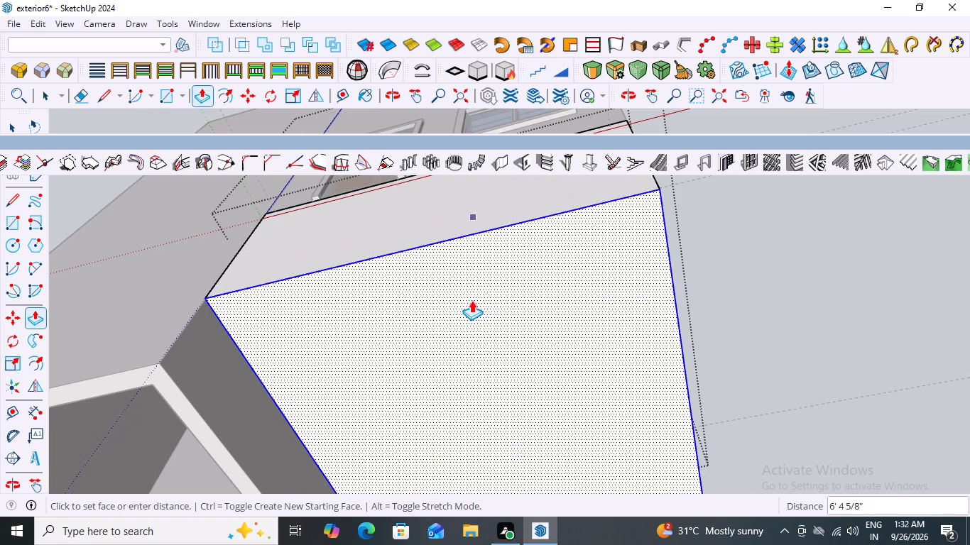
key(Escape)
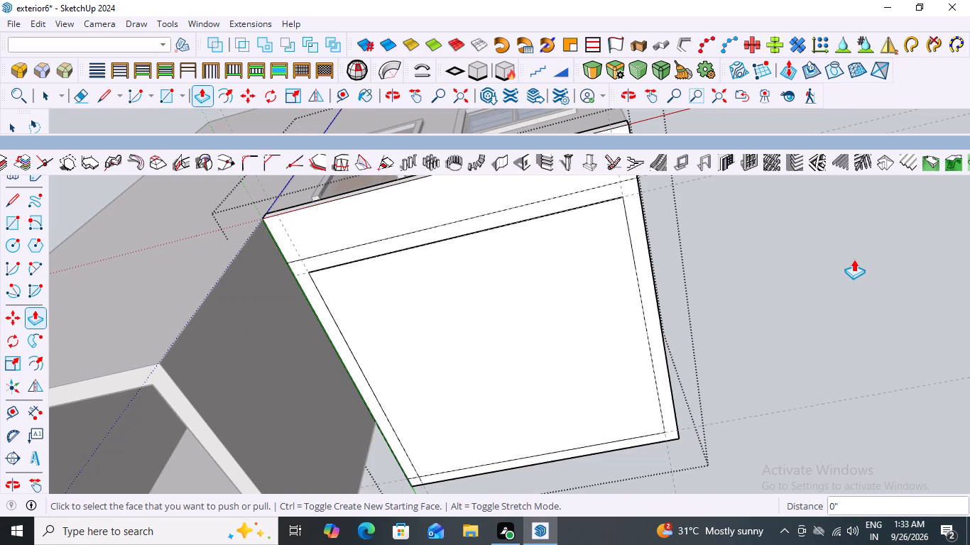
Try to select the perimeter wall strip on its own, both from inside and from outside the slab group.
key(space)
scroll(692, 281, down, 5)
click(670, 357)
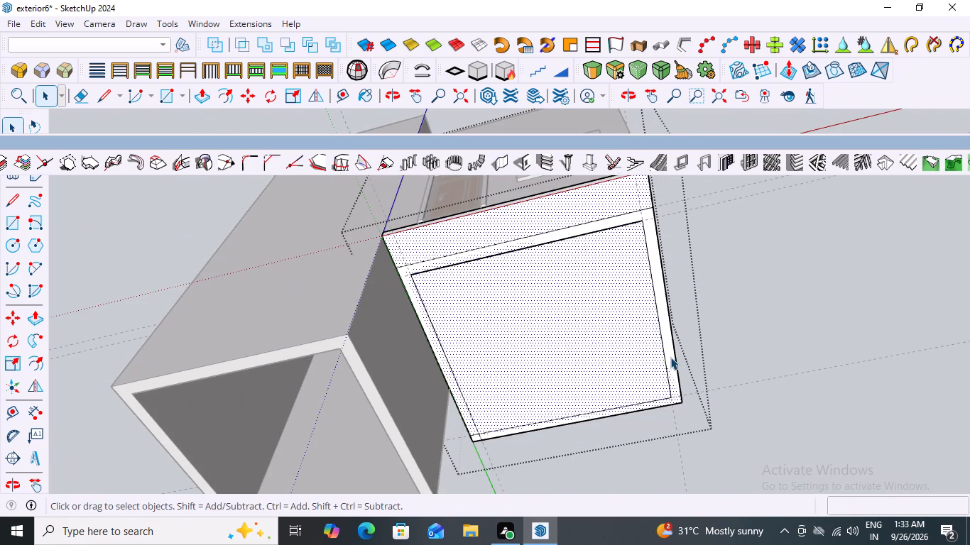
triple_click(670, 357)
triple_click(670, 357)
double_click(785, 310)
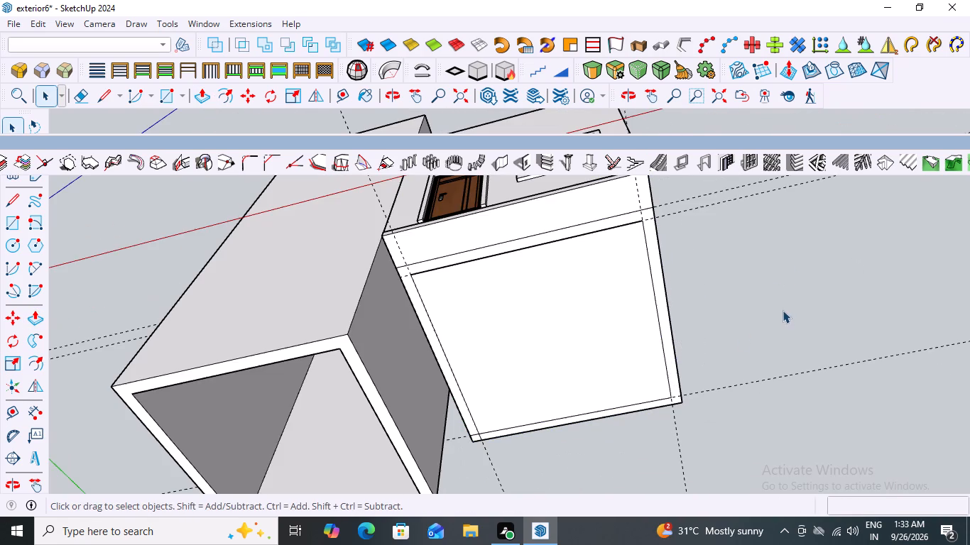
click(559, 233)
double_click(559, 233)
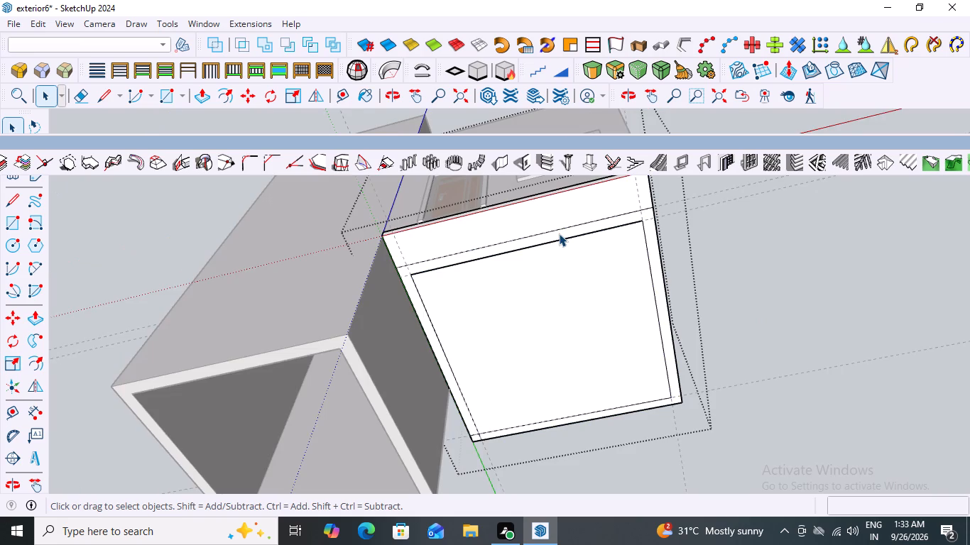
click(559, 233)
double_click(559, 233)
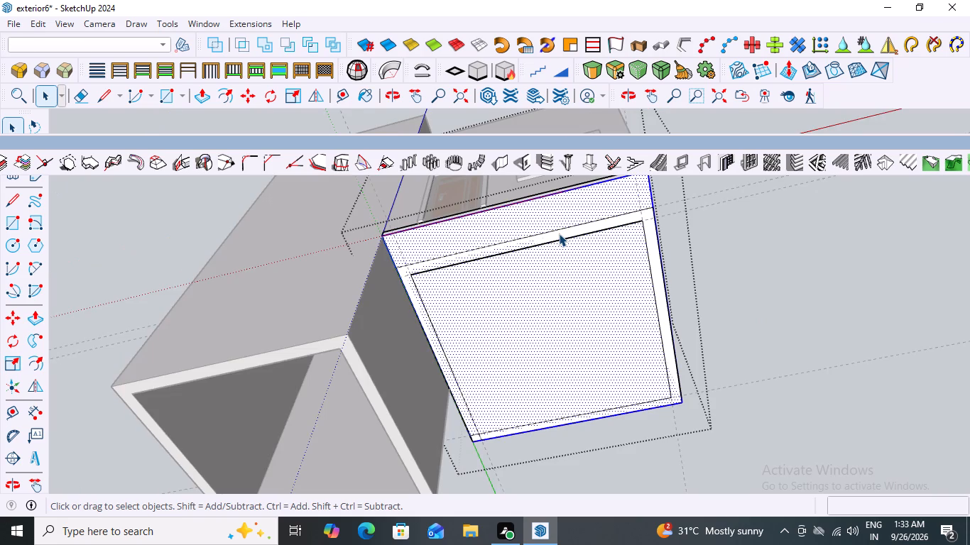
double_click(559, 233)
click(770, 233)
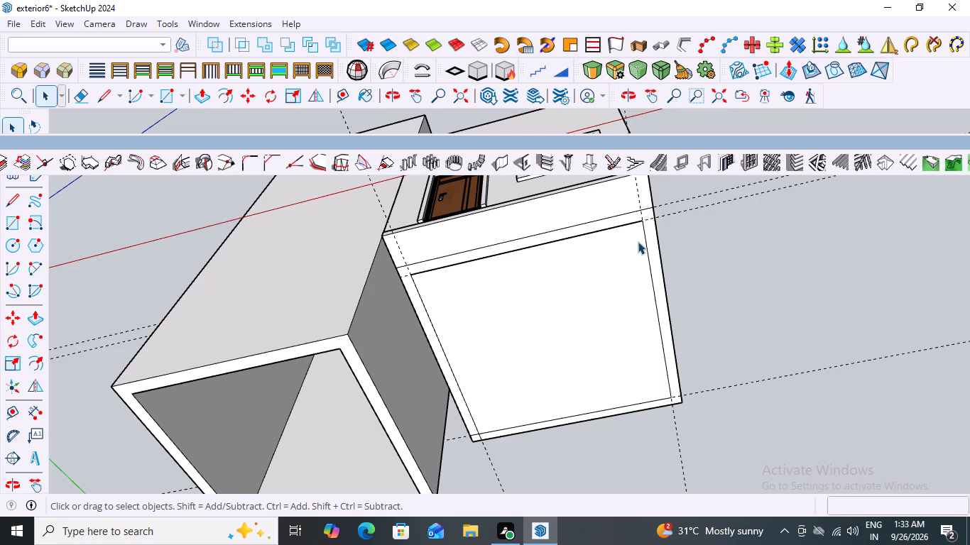
Examine the house front and both sides of the slab to check where the perimeter wall was built.
scroll(558, 293, down, 10)
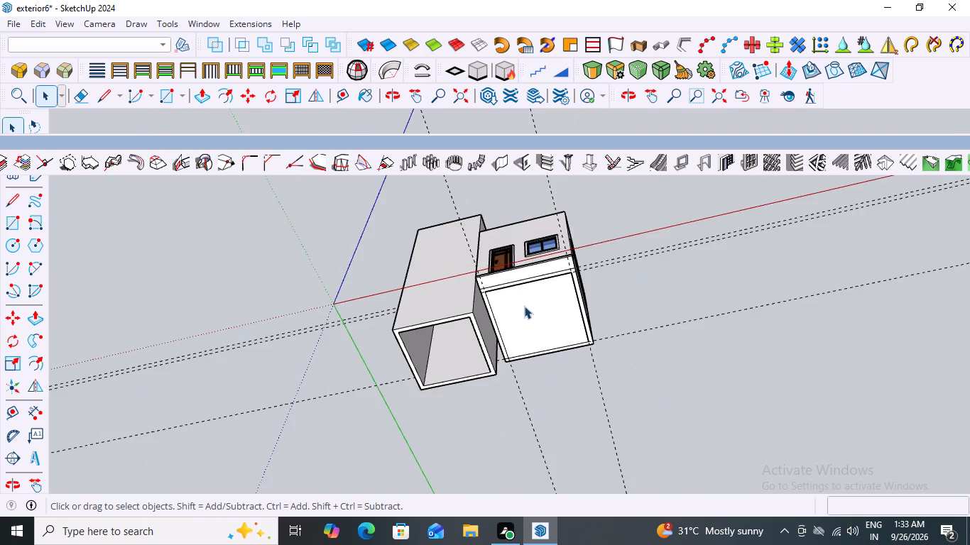
middle_drag(553, 269, 544, 469)
scroll(614, 255, up, 1)
middle_drag(615, 255, 672, 463)
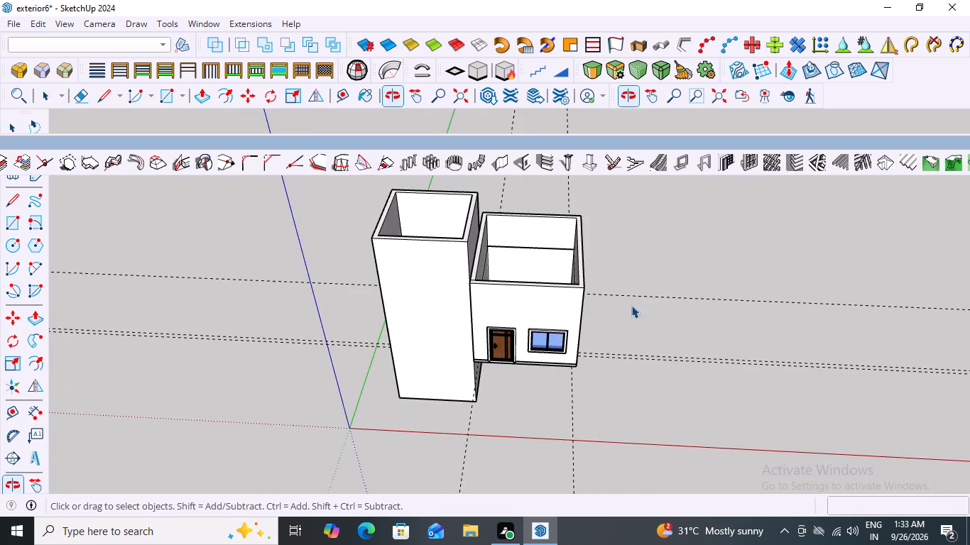
scroll(632, 290, up, 5)
middle_drag(596, 314, 607, 162)
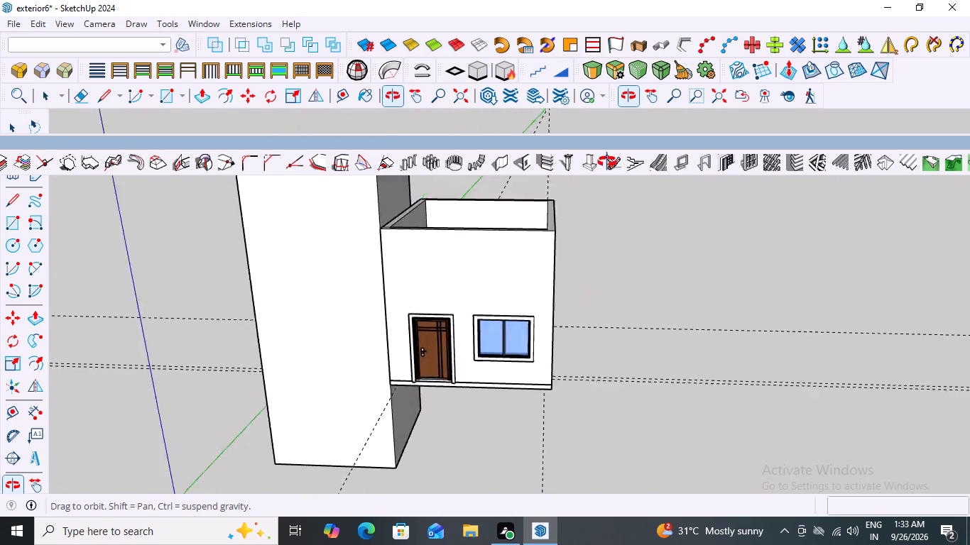
middle_drag(607, 162, 624, 89)
scroll(552, 461, up, 1)
middle_drag(550, 437, 610, 178)
scroll(551, 325, up, 2)
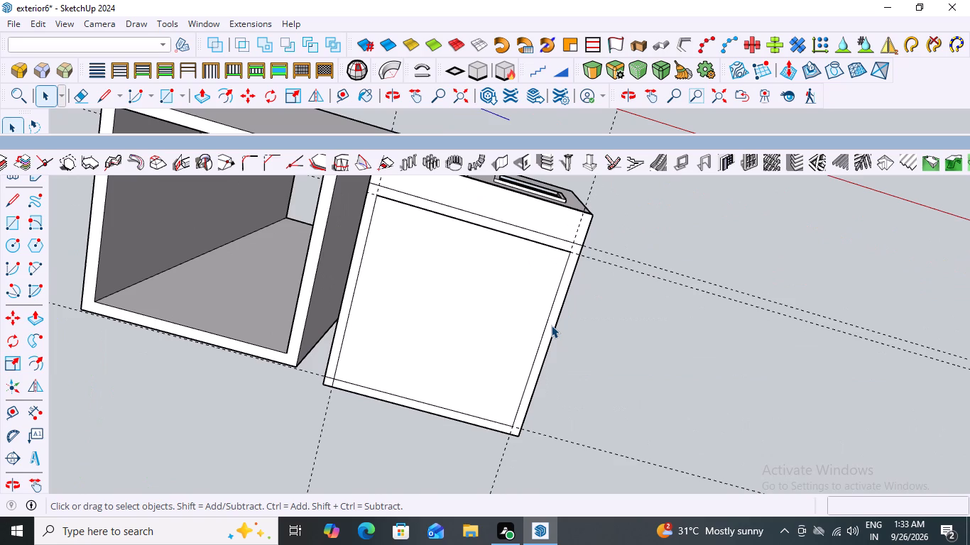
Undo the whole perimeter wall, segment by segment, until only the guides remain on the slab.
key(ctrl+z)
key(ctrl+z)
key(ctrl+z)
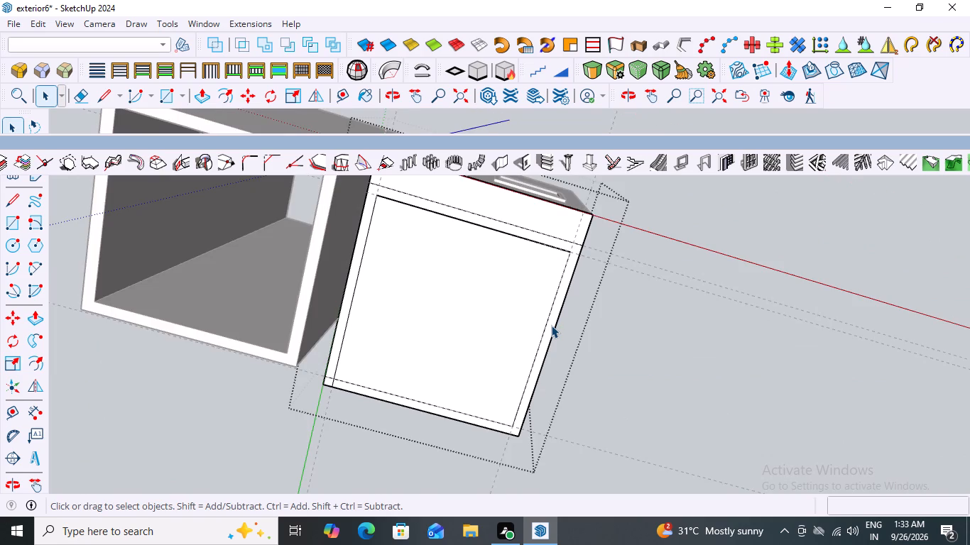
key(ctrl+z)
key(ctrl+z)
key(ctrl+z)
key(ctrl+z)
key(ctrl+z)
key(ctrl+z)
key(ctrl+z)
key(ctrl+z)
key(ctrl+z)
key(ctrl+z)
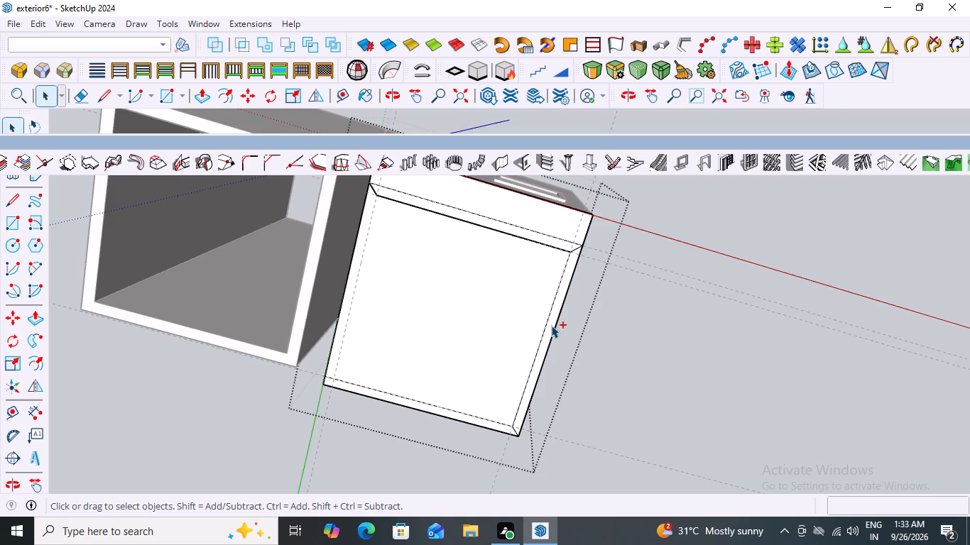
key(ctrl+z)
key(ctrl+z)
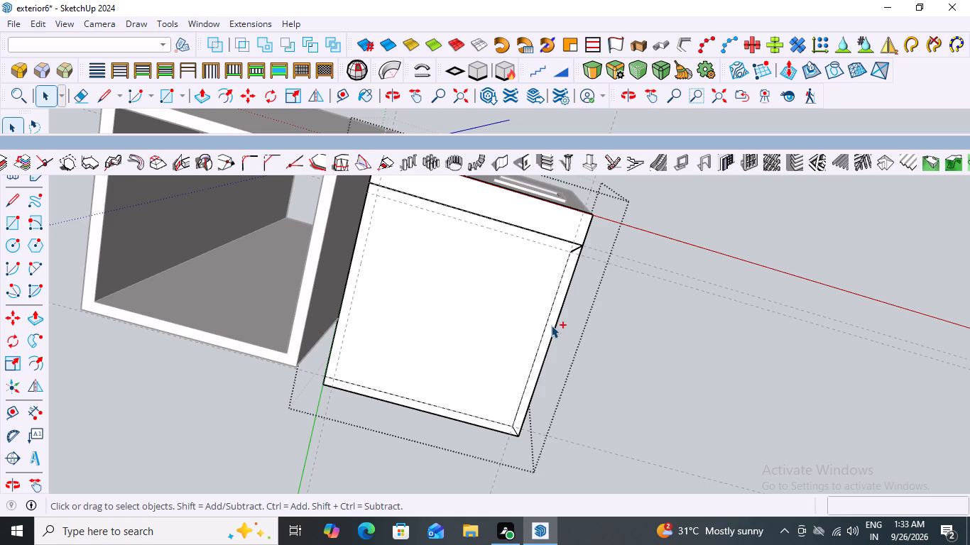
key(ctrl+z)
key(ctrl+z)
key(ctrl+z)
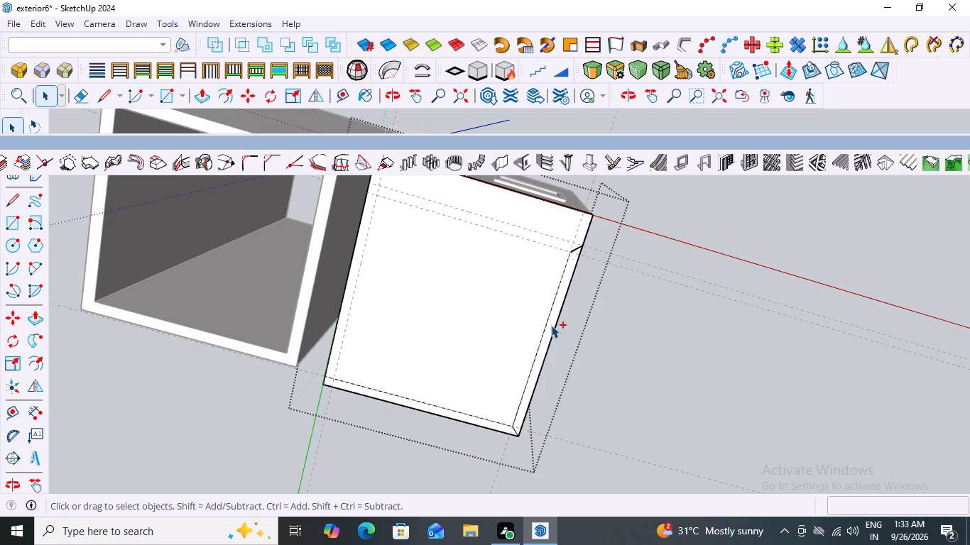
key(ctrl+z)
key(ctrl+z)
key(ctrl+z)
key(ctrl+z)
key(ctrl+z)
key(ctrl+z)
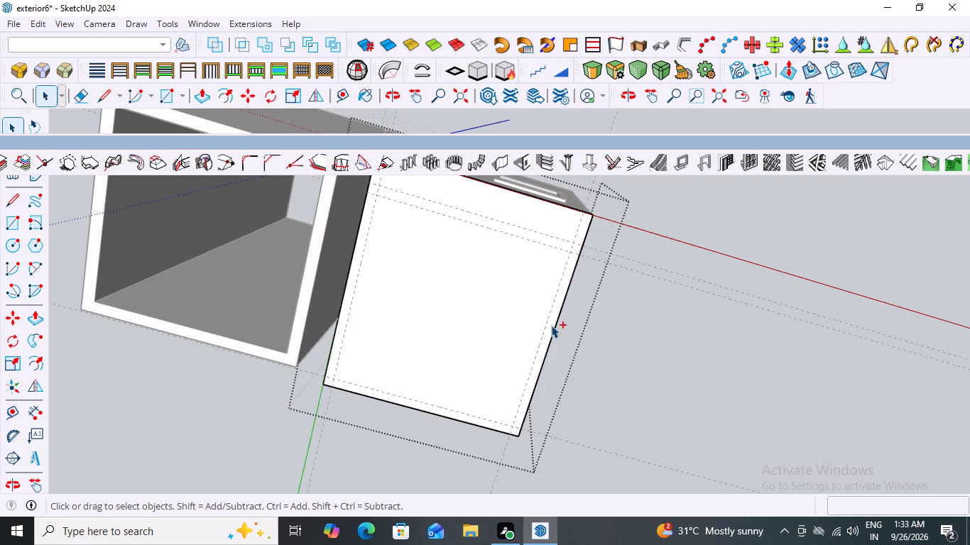
Close the slab group and delete all guides in the model.
click(751, 227)
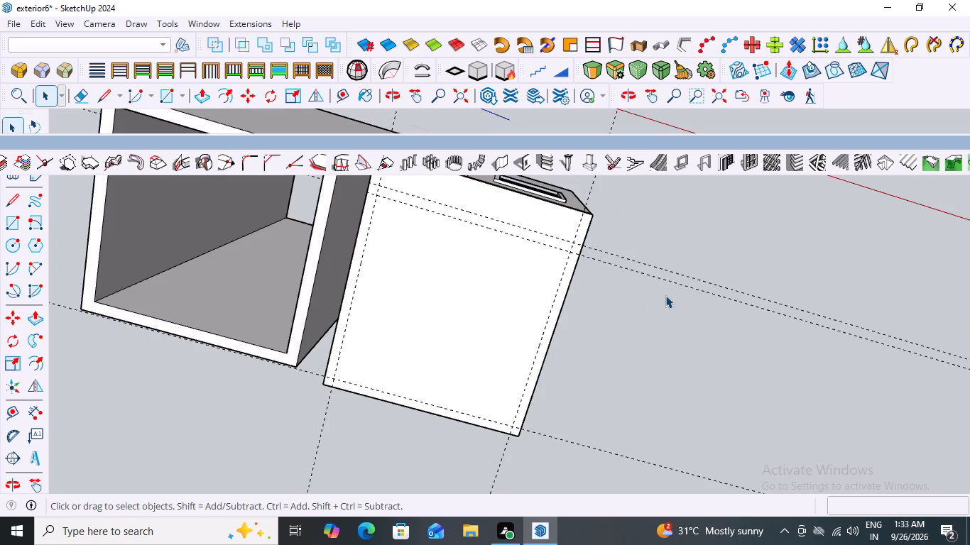
scroll(677, 301, down, 4)
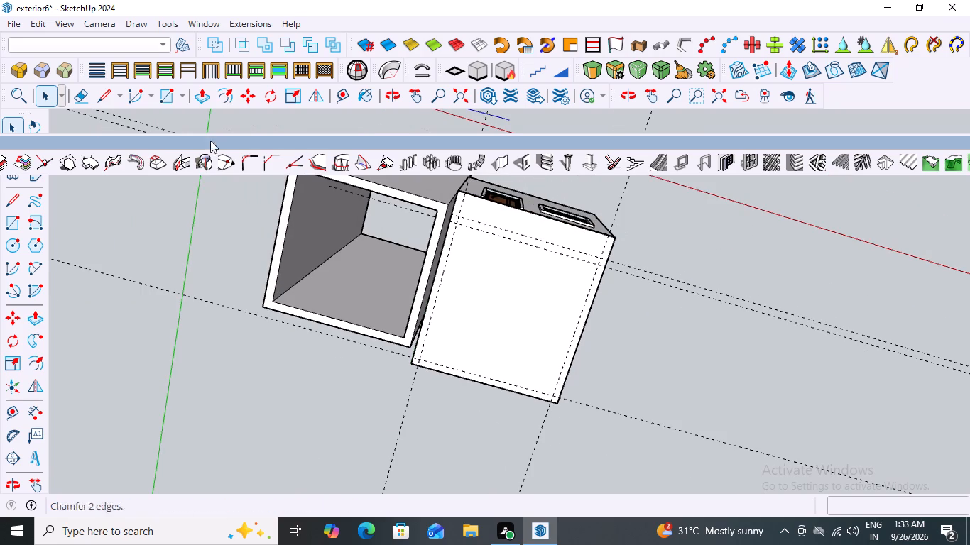
drag(38, 24, 47, 27)
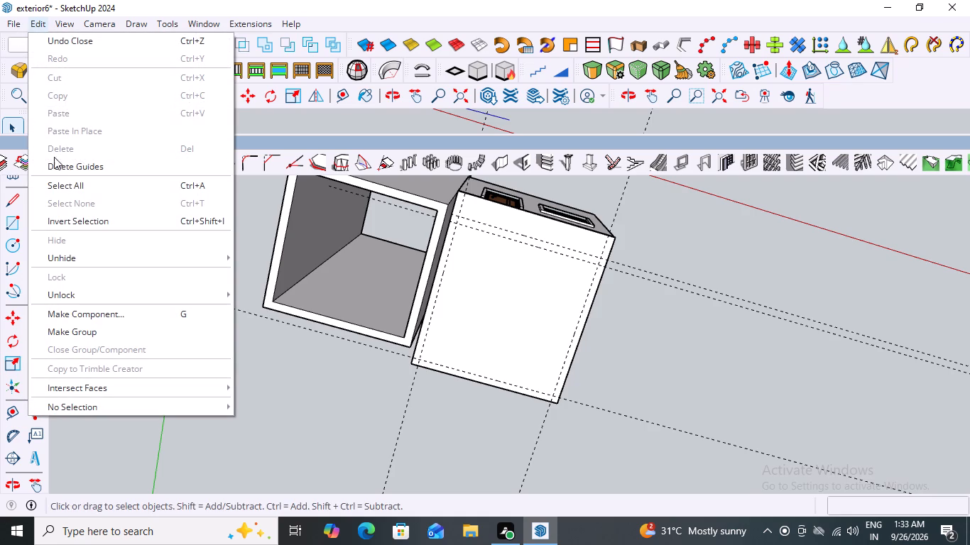
click(70, 167)
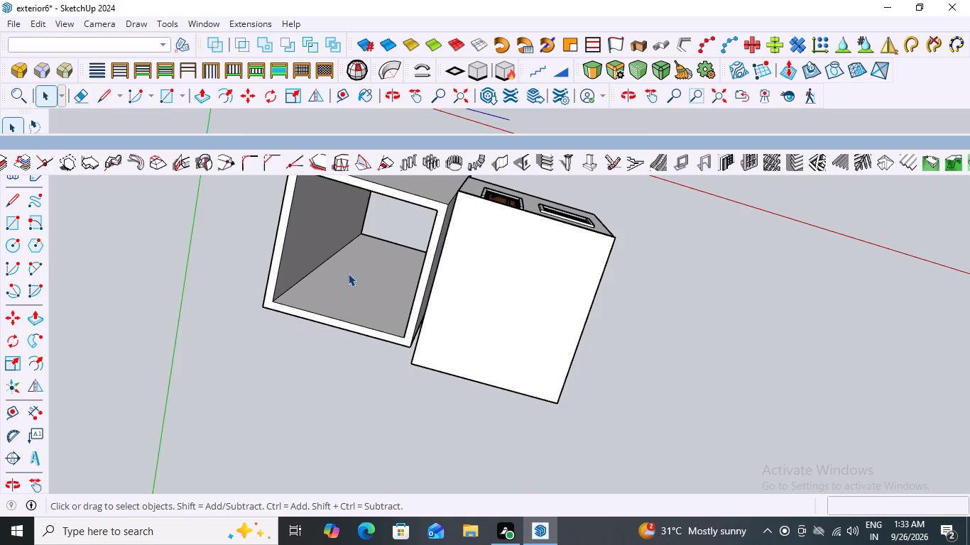
Measure the slab's outer side edge from corner to corner inside its group, and undo back out of the group.
triple_click(486, 273)
scroll(481, 219, up, 2)
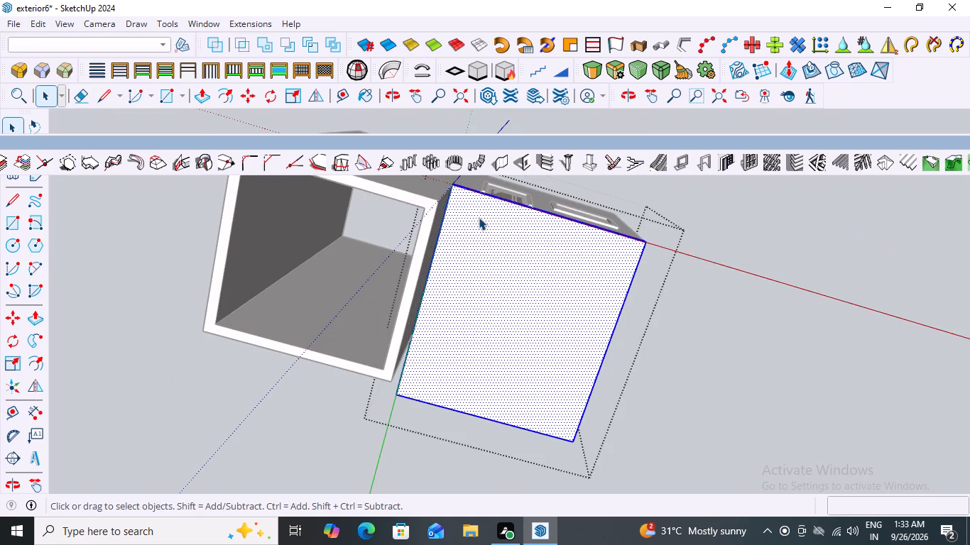
key(t)
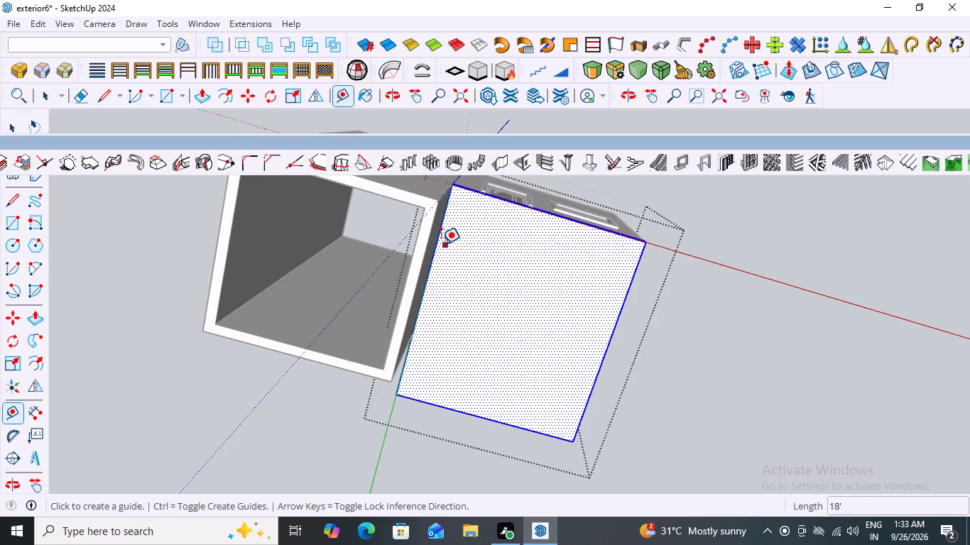
scroll(579, 270, up, 4)
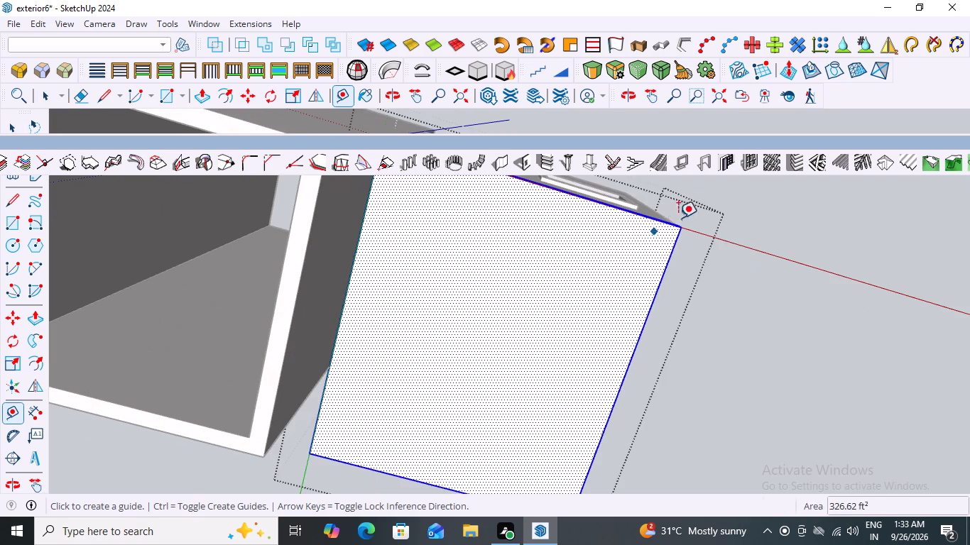
click(677, 228)
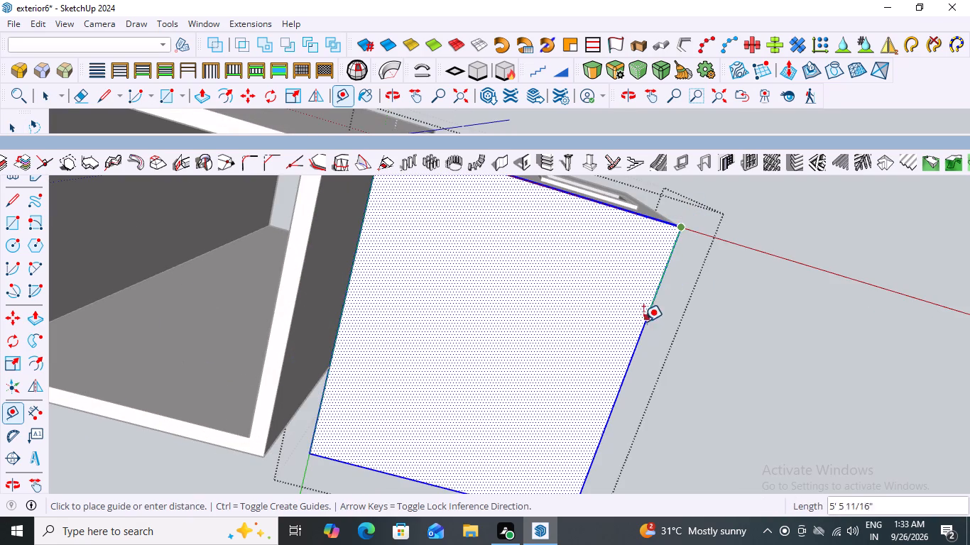
scroll(681, 208, down, 8)
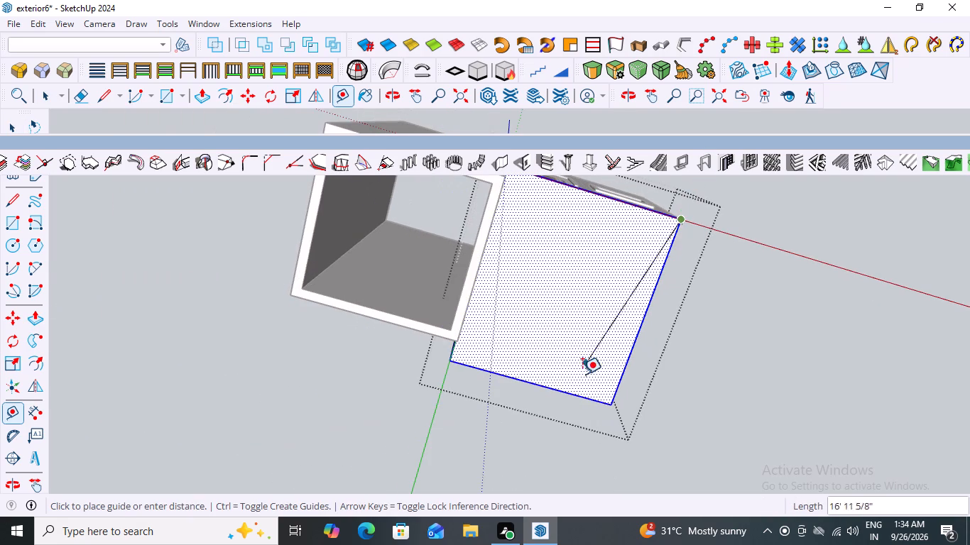
click(606, 404)
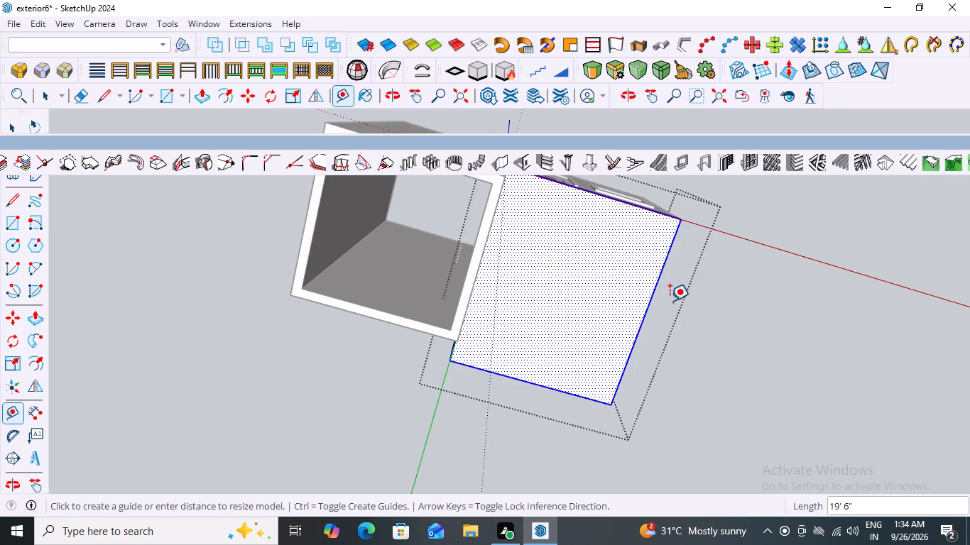
key(ctrl+z)
key(space)
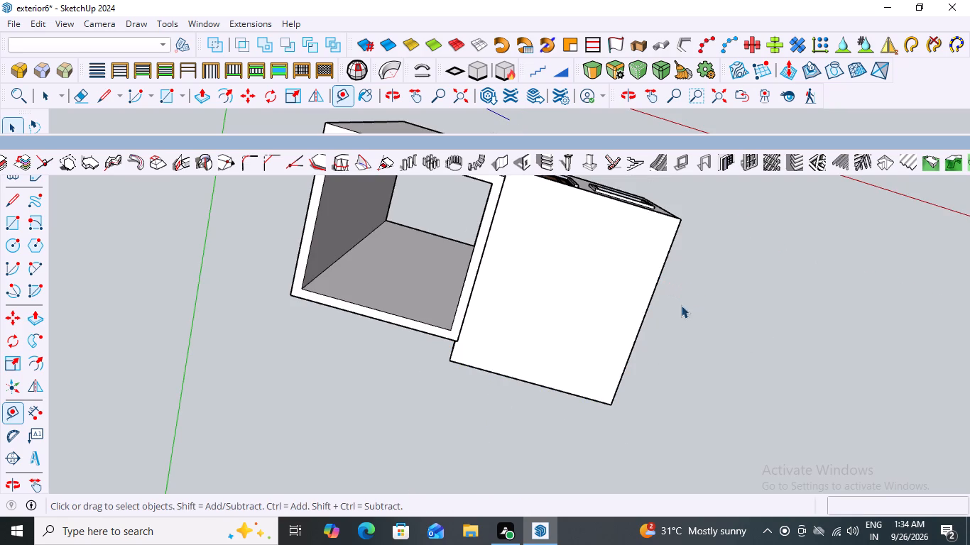
Reopen the slab group for editing.
click(649, 269)
click(659, 275)
click(659, 275)
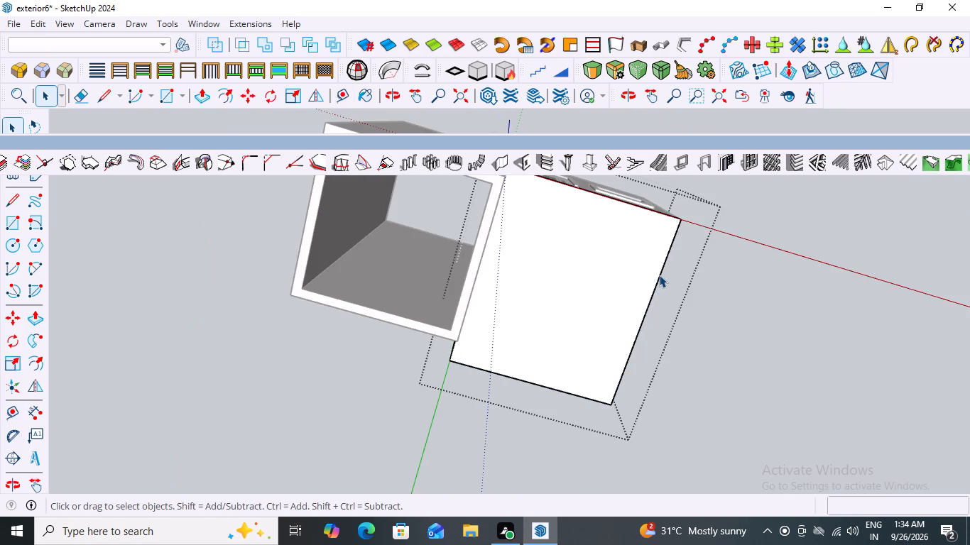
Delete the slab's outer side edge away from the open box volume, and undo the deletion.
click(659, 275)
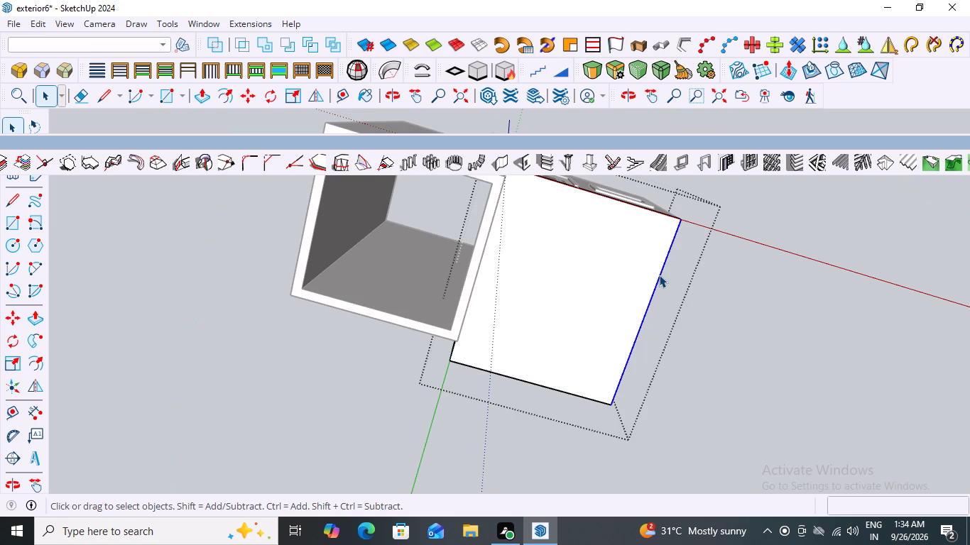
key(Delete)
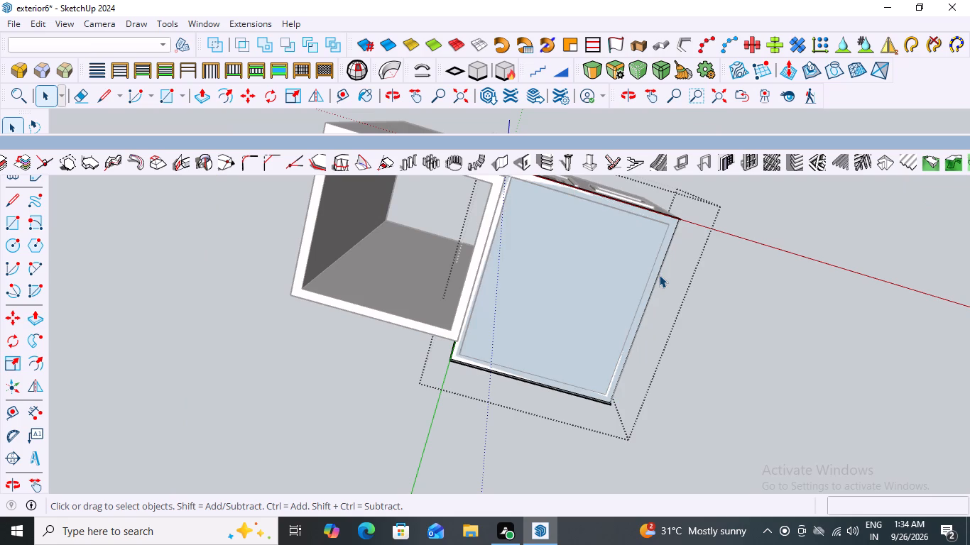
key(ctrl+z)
Place a guide 9" inside the slab edge along the red axis, and a second guide offset 9" back onto that edge.
scroll(469, 306, down, 2)
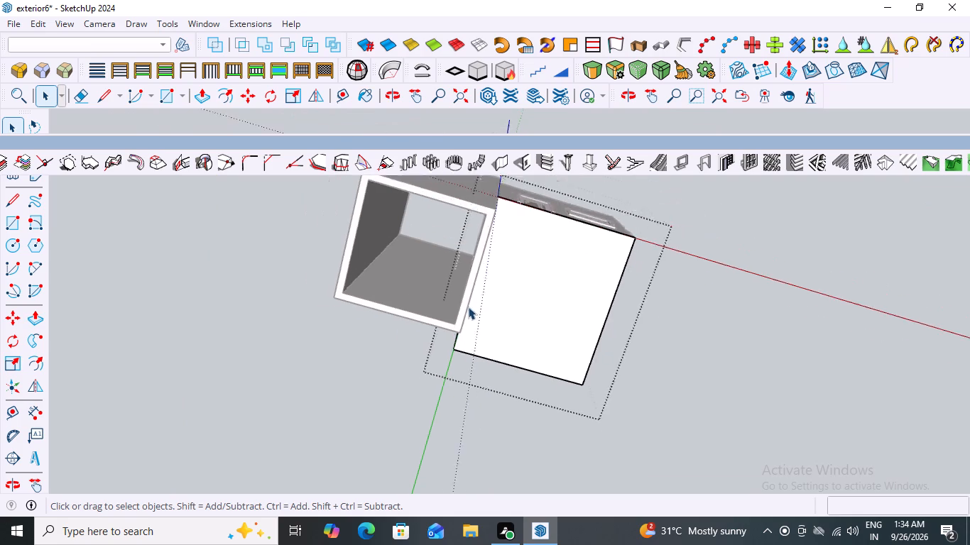
scroll(468, 307, down, 5)
middle_drag(437, 192, 392, 160)
scroll(565, 299, up, 7)
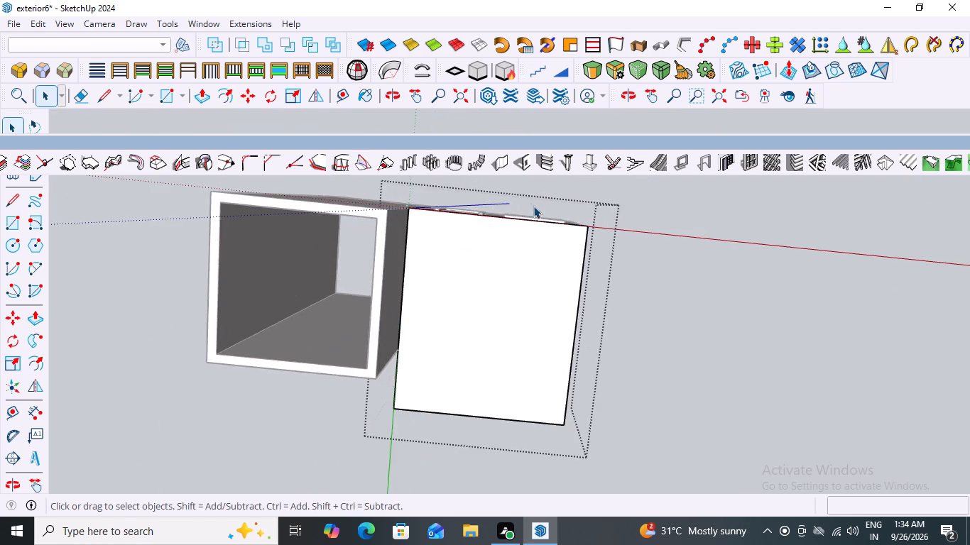
scroll(533, 206, up, 5)
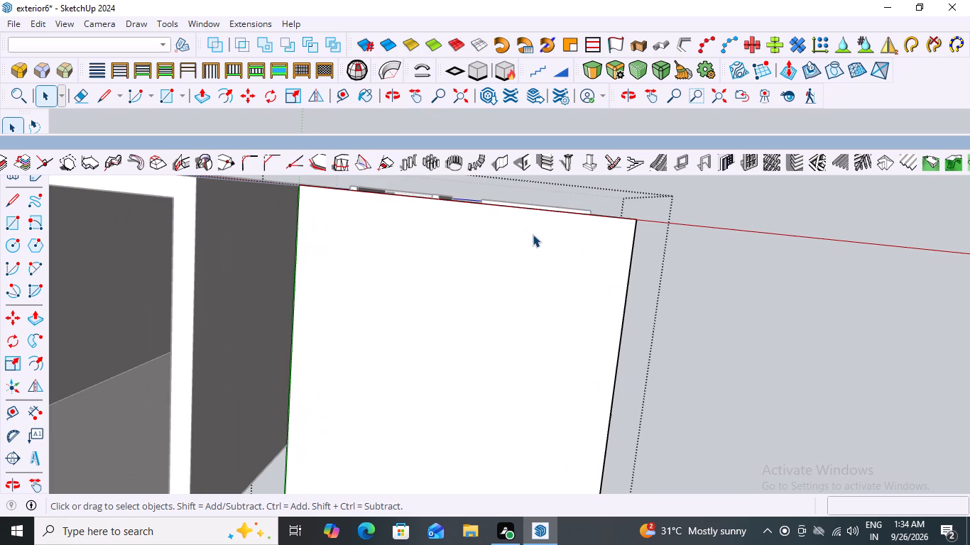
key(t)
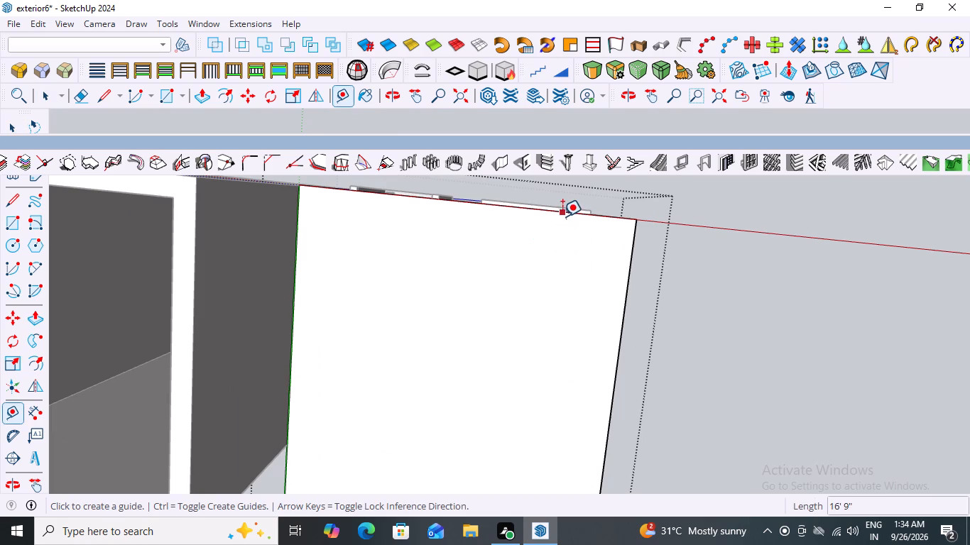
click(562, 211)
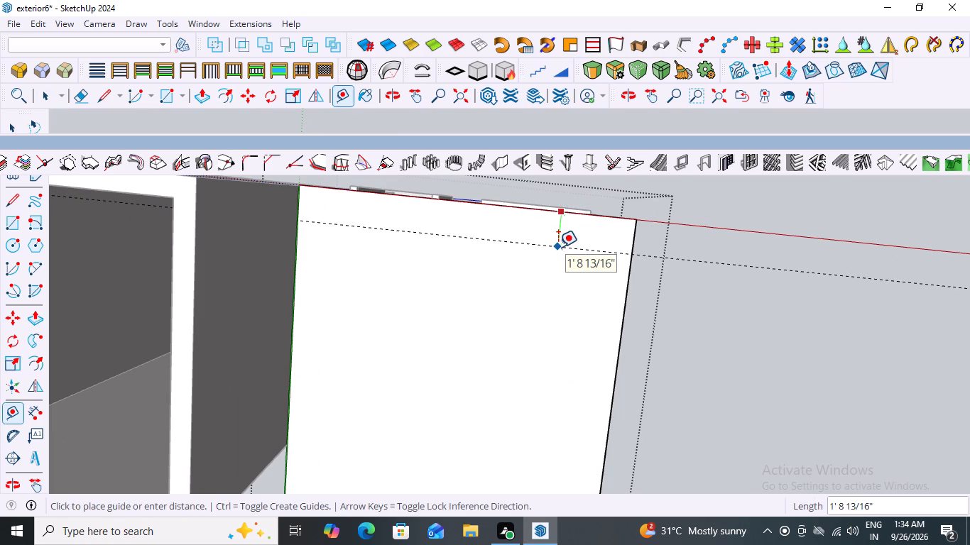
text(9")
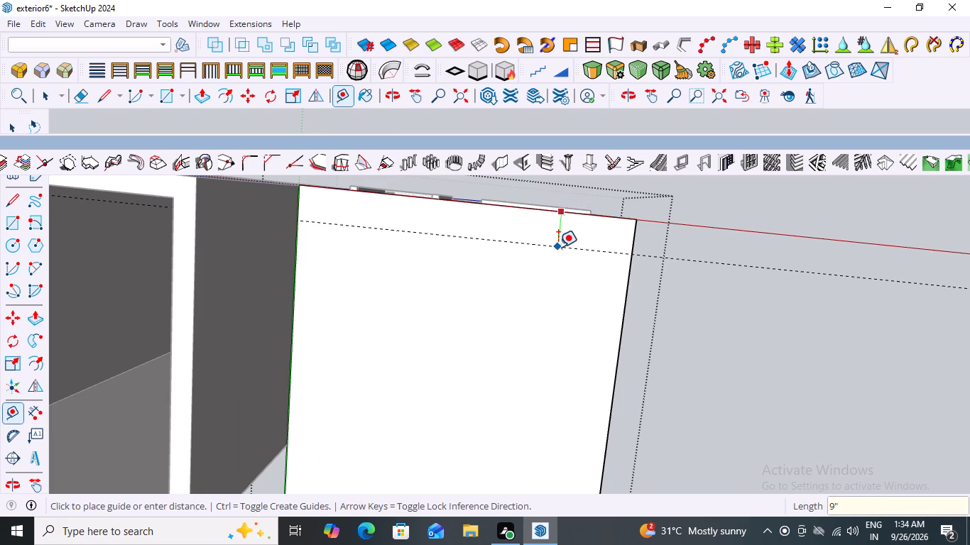
key(Return)
click(608, 234)
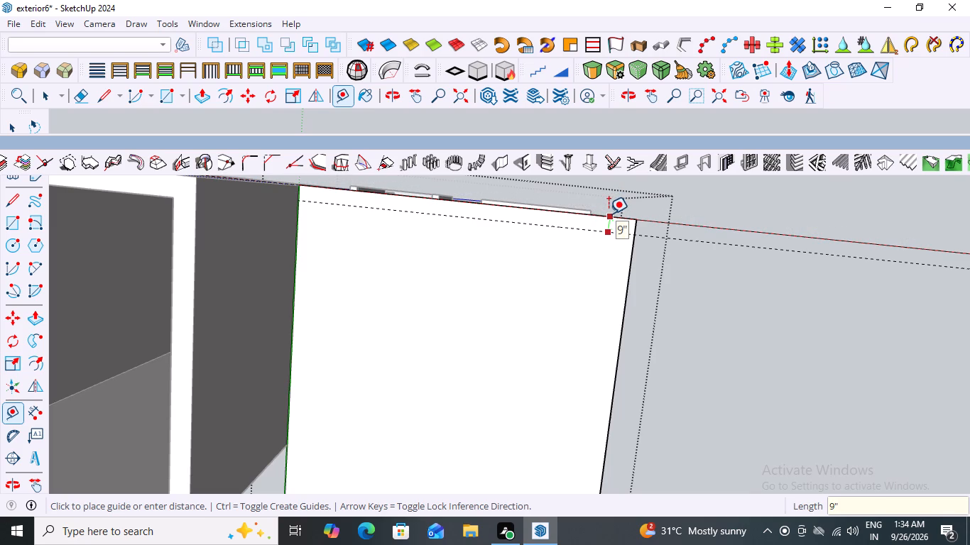
text(9")
key(Return)
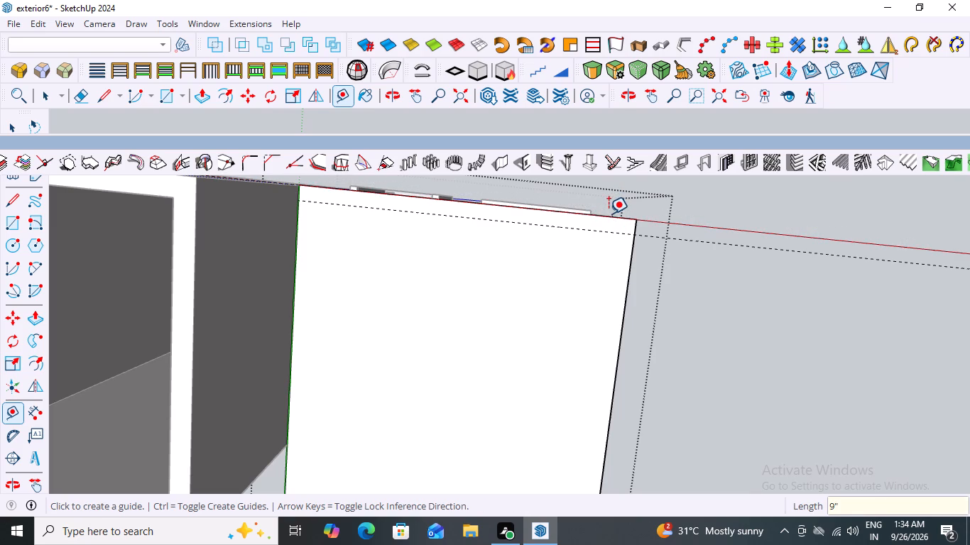
Place a guide 9" inside the slab edge opposite the red axis, and a second guide offset 9" back onto that edge.
scroll(564, 304, down, 9)
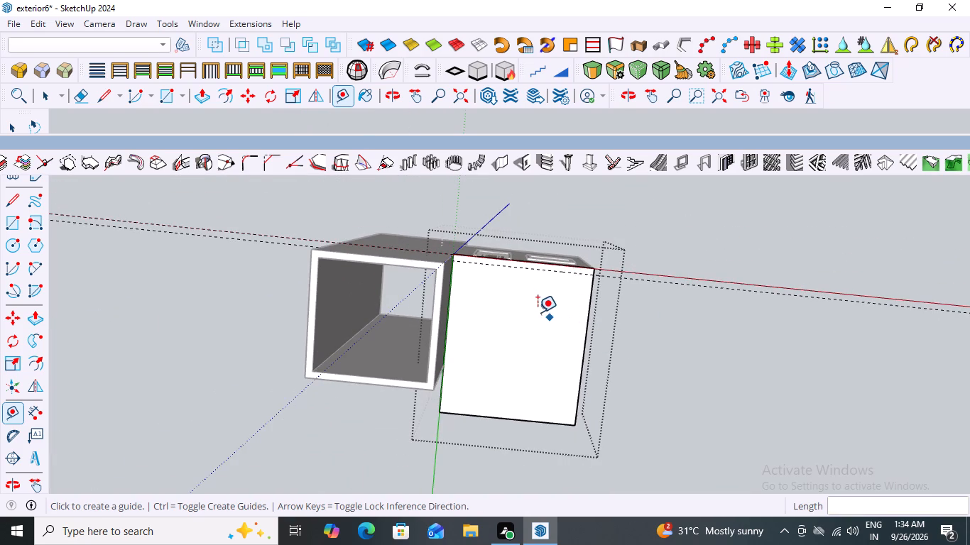
scroll(531, 340, up, 2)
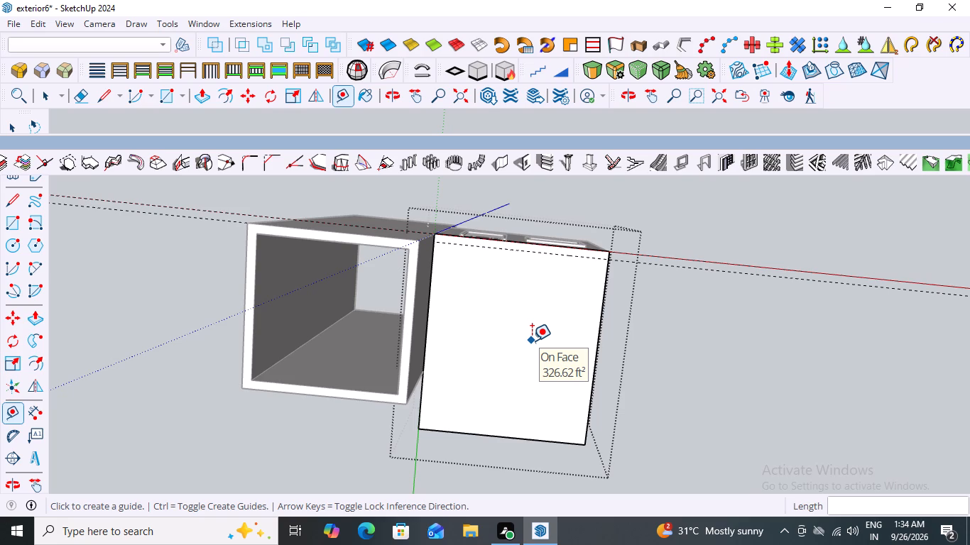
scroll(500, 468, up, 4)
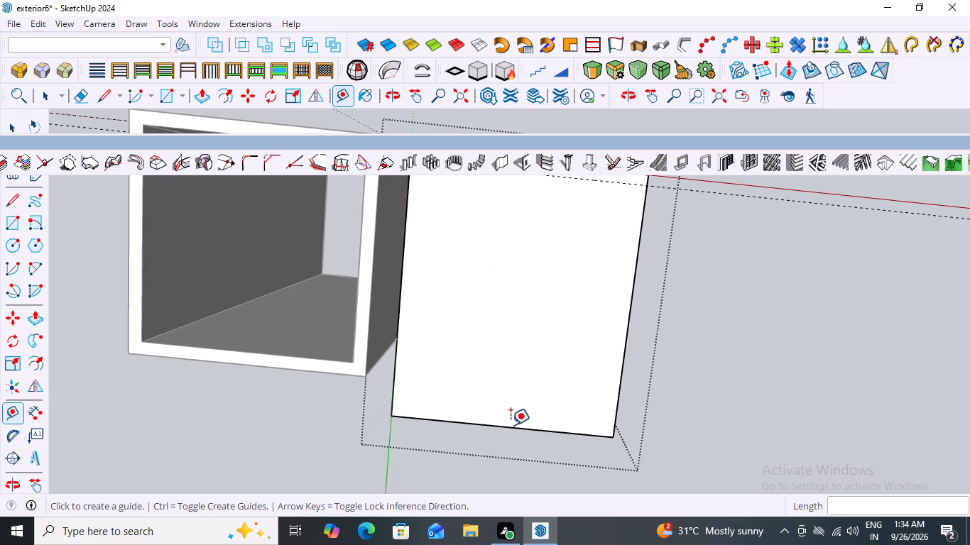
click(520, 426)
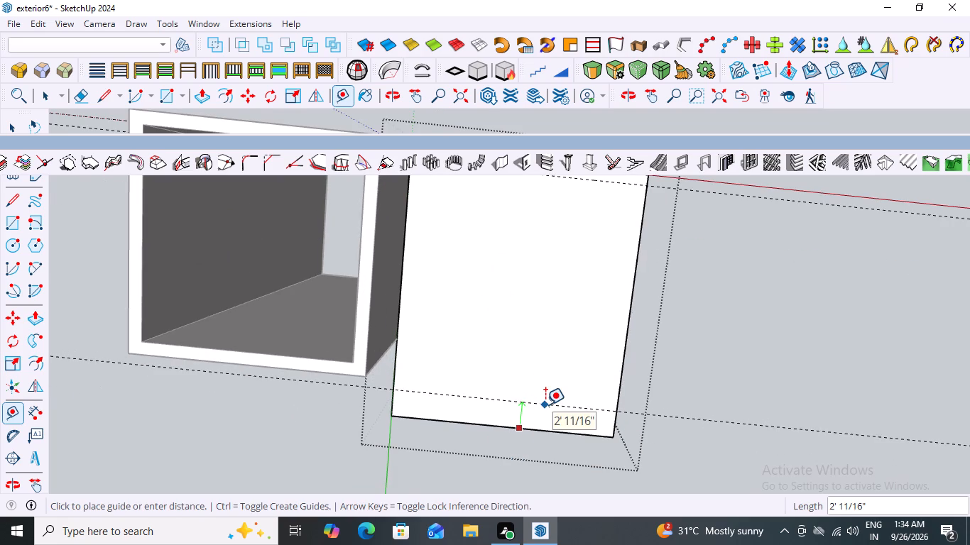
text(9")
key(Return)
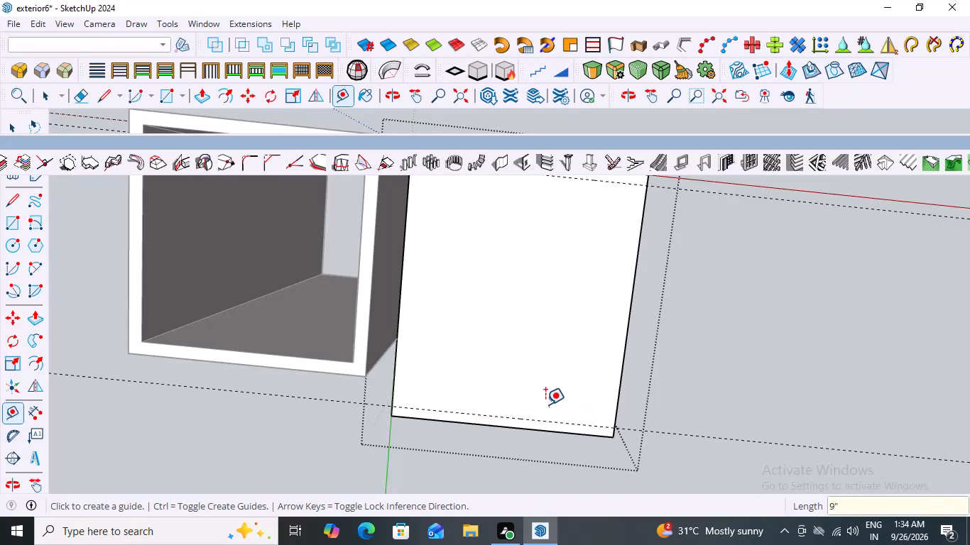
click(539, 422)
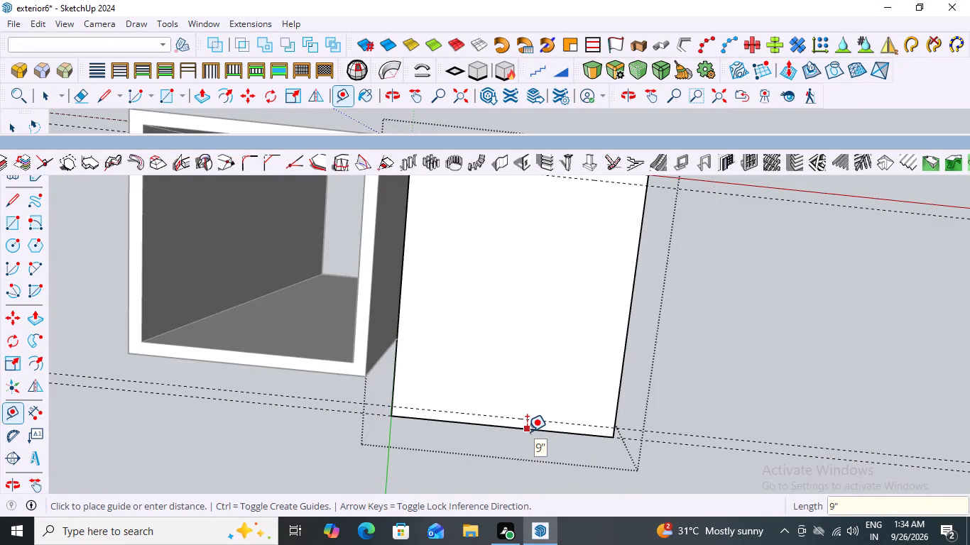
key(9)
key(shift+quotedbl)
key(Return)
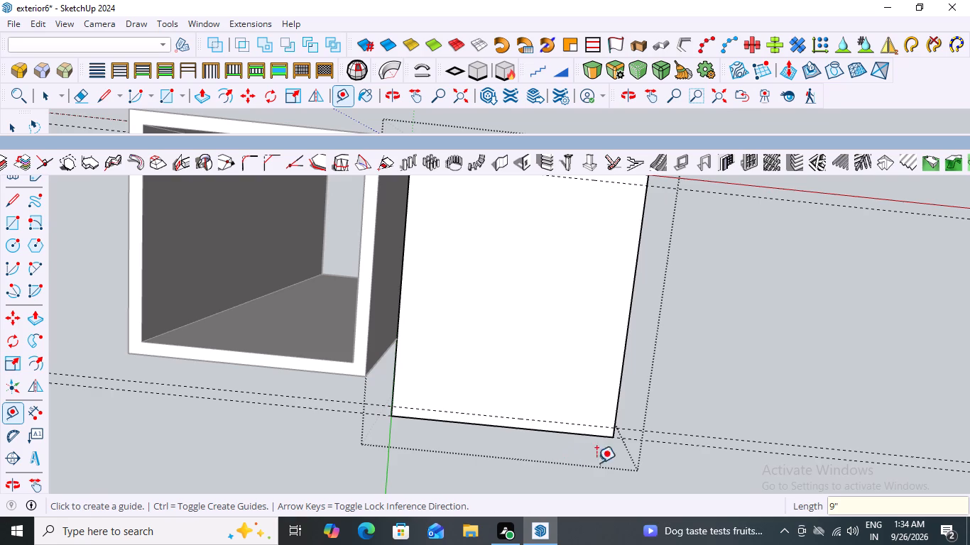
Place a guide 9" inside the slab's outer side edge, the one away from the open box volume.
scroll(614, 461, down, 3)
scroll(621, 383, up, 2)
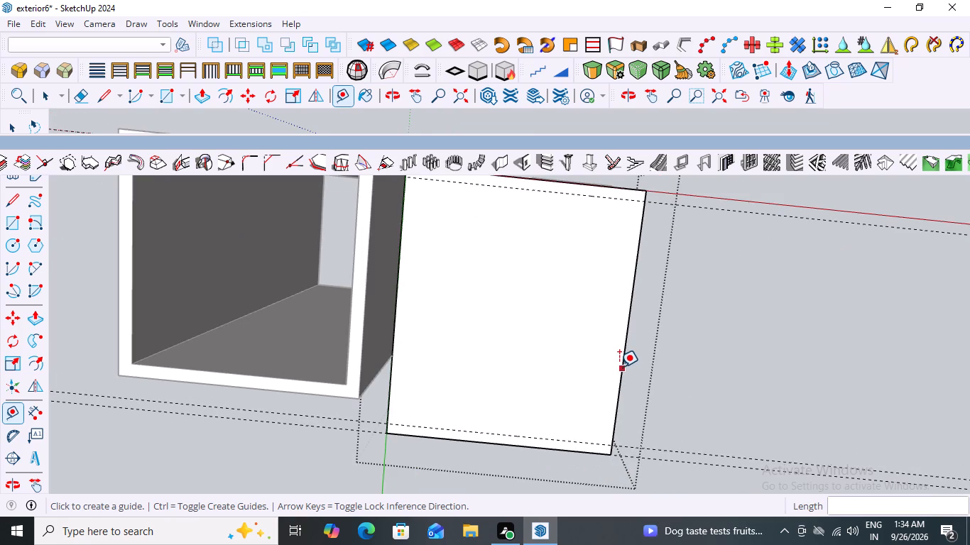
click(620, 366)
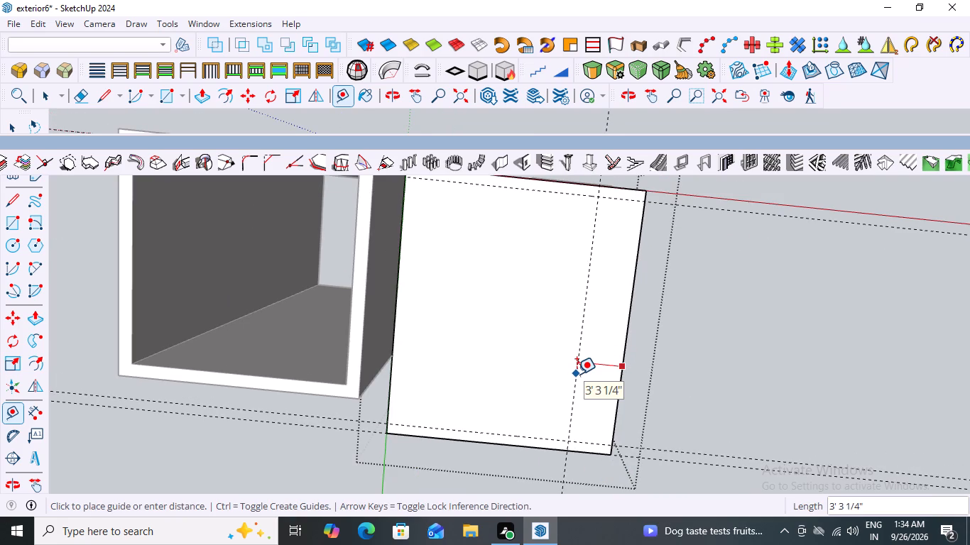
key(9)
key(shift+quotedbl)
key(Return)
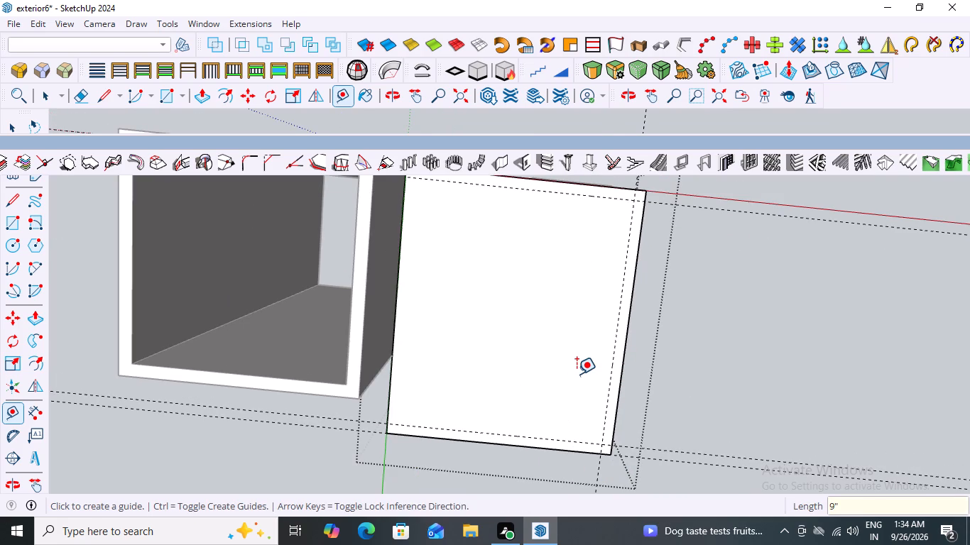
Place a second guide offset 9" from the inner guide back onto the slab's outer side edge, away from the open box volume.
click(608, 357)
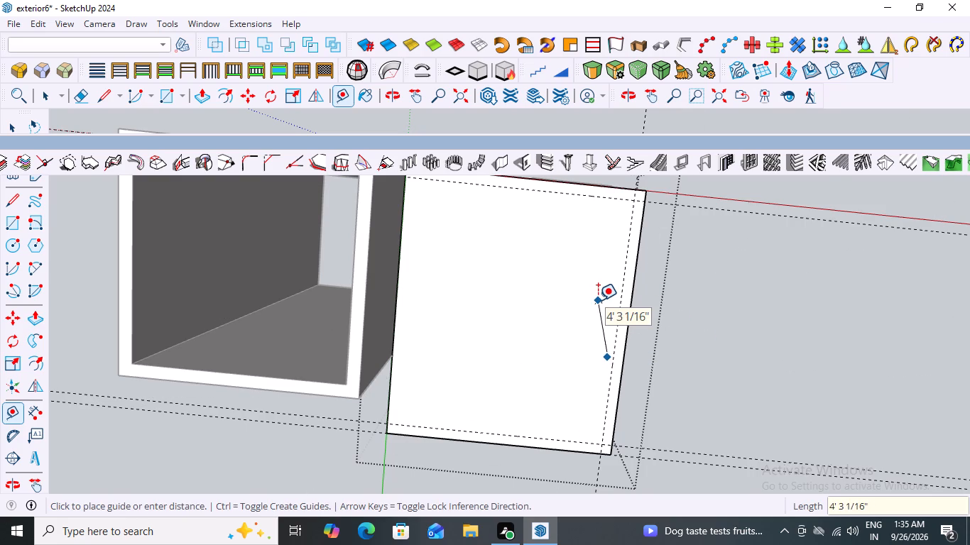
key(Escape)
click(613, 346)
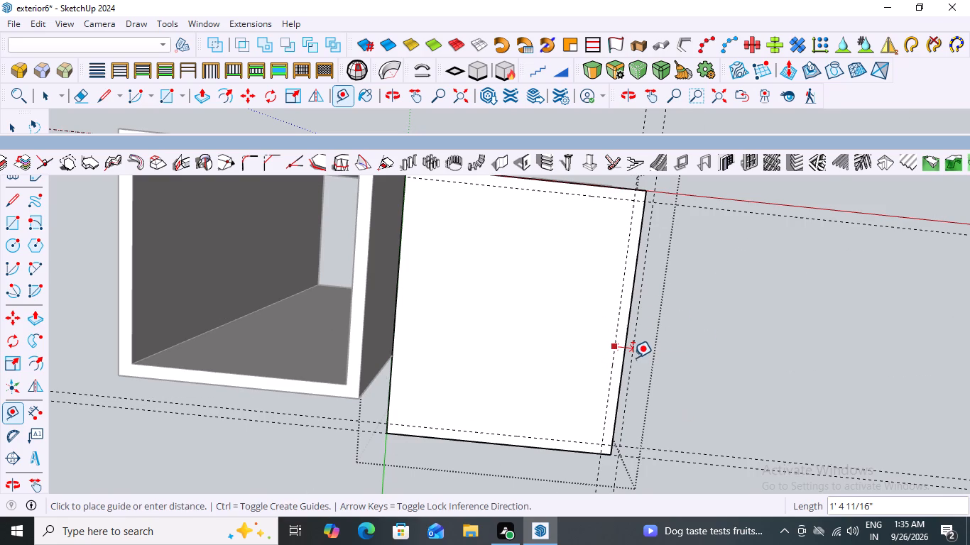
key(9)
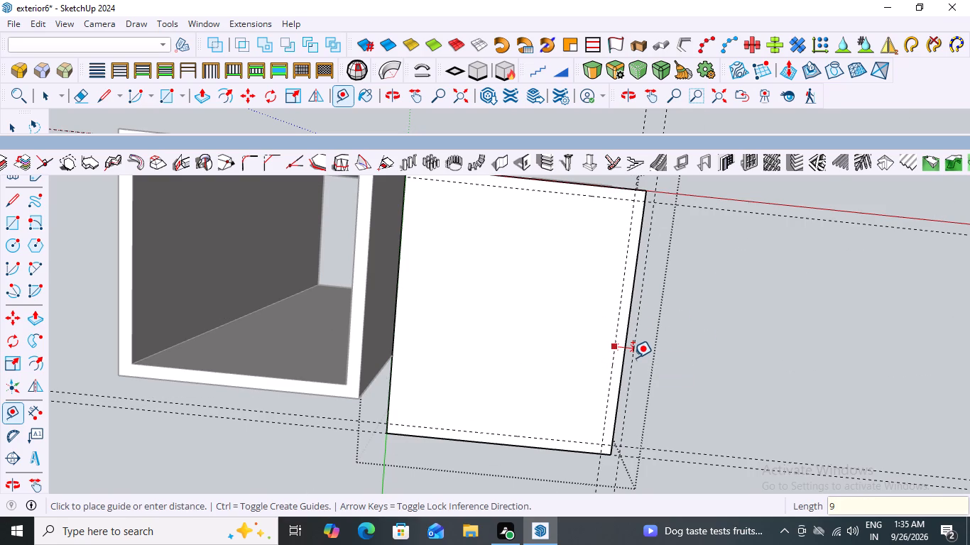
key(shift+quotedbl)
key(Return)
scroll(634, 358, down, 8)
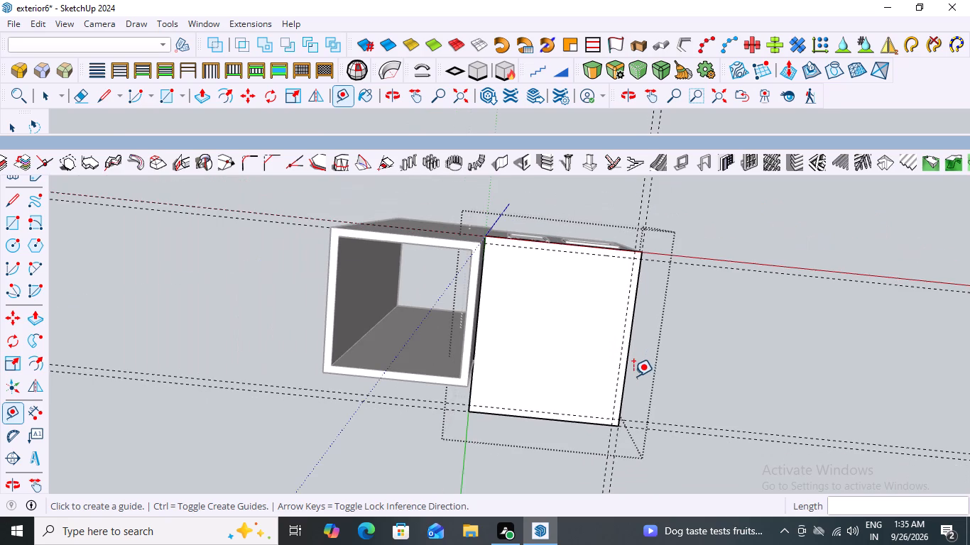
Place a guide 9" inside the slab edge along the green axis, and a second guide offset 9" back onto that edge.
scroll(463, 408, up, 12)
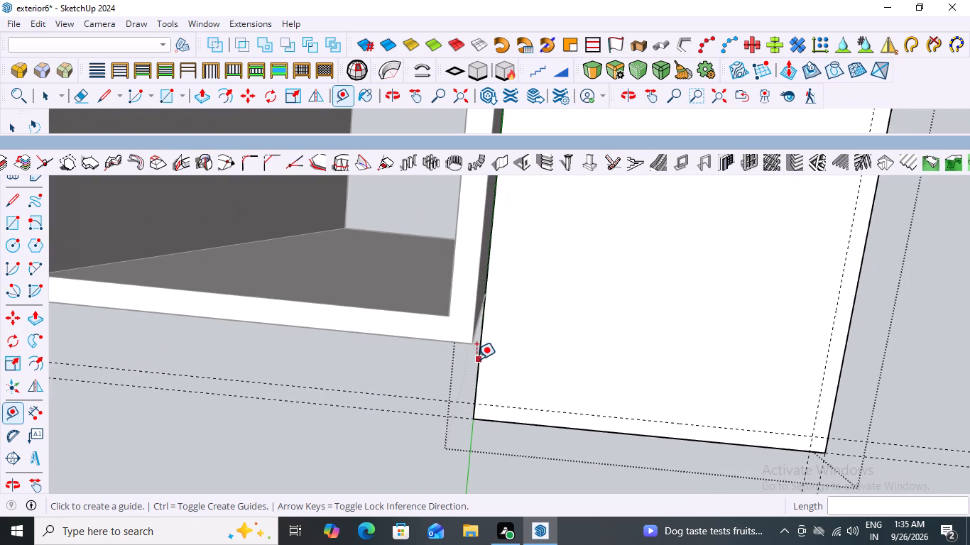
click(476, 359)
text(9")
key(Return)
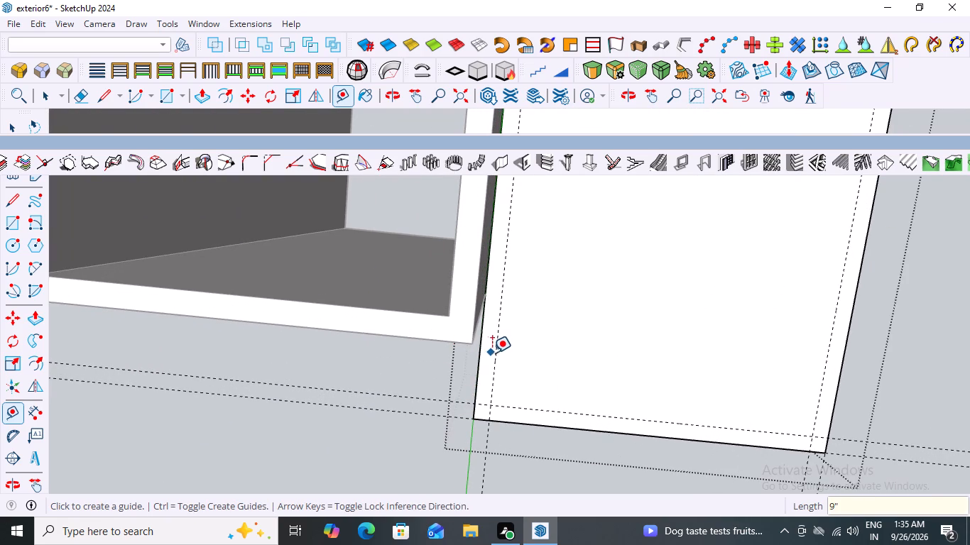
click(493, 353)
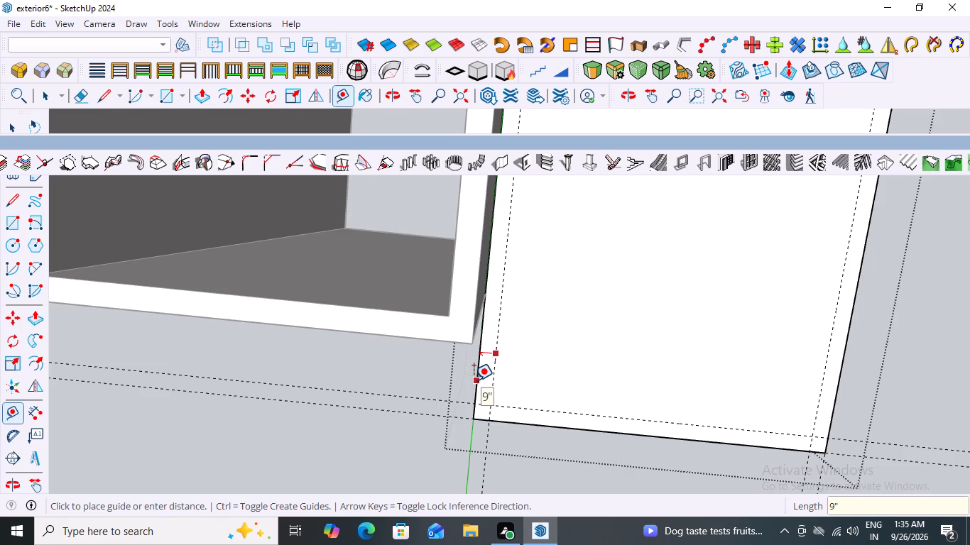
text(9")
key(Return)
scroll(411, 384, down, 20)
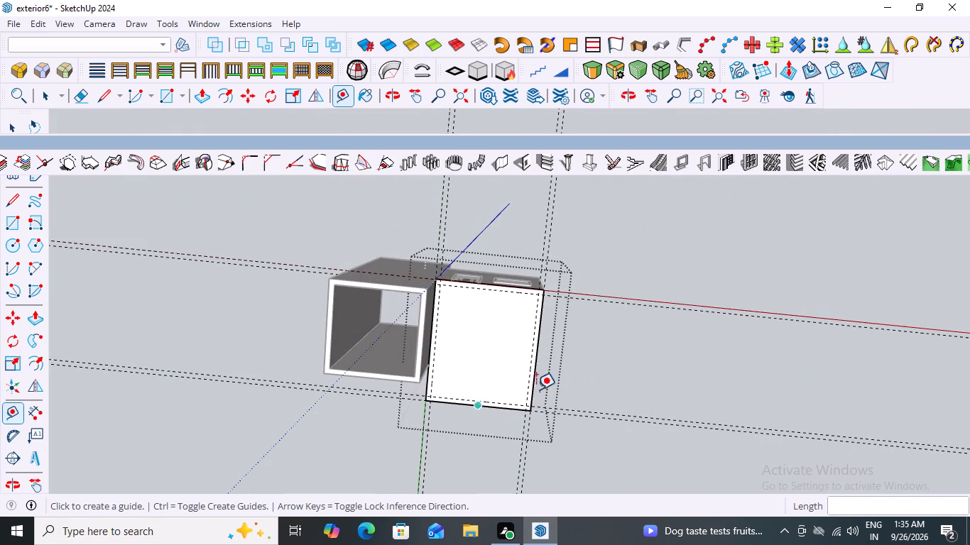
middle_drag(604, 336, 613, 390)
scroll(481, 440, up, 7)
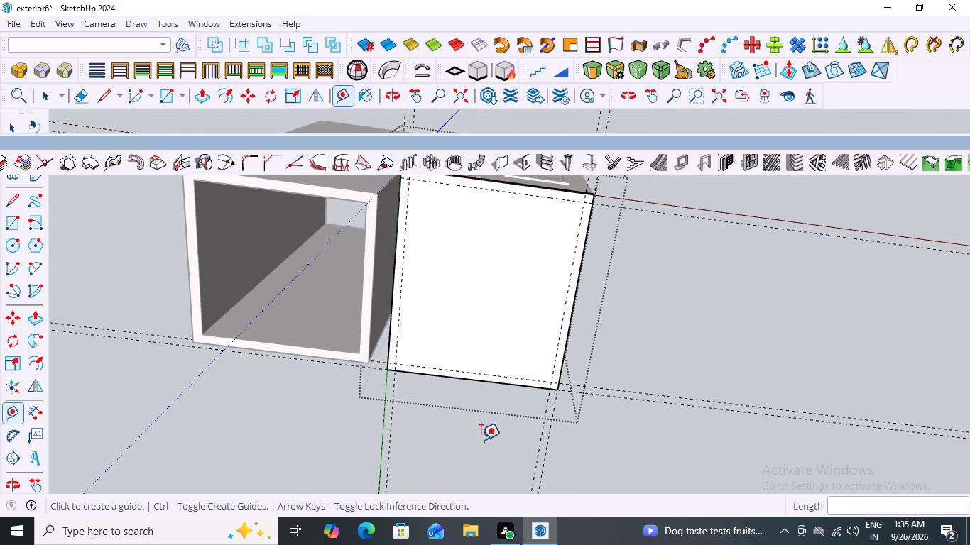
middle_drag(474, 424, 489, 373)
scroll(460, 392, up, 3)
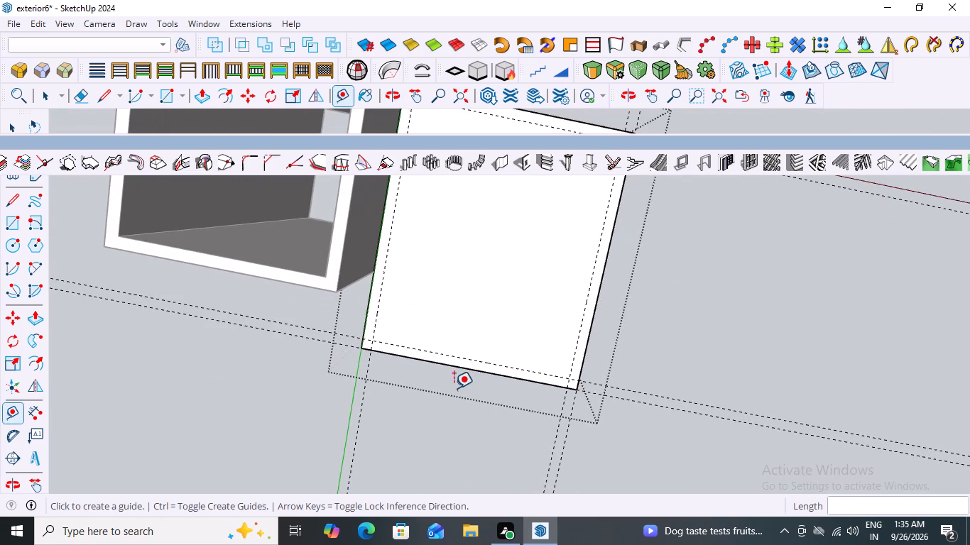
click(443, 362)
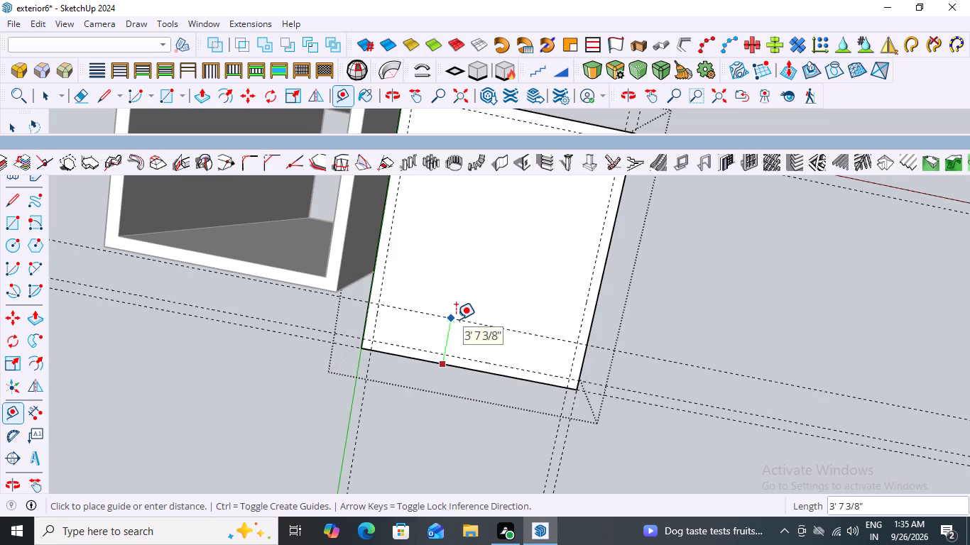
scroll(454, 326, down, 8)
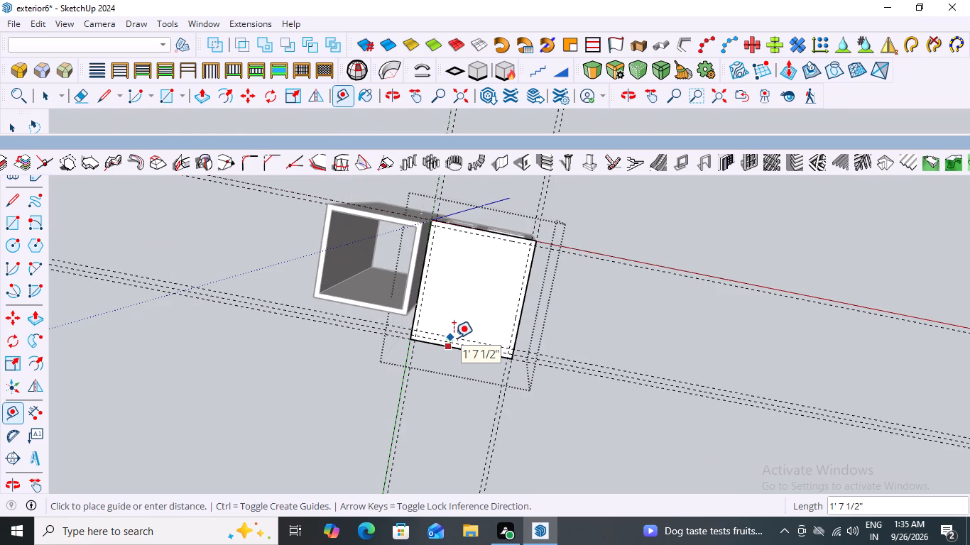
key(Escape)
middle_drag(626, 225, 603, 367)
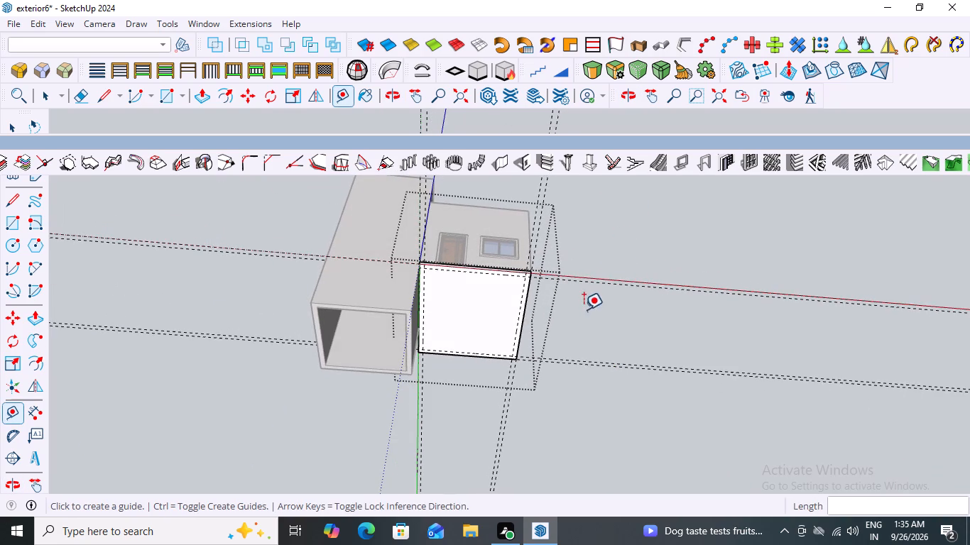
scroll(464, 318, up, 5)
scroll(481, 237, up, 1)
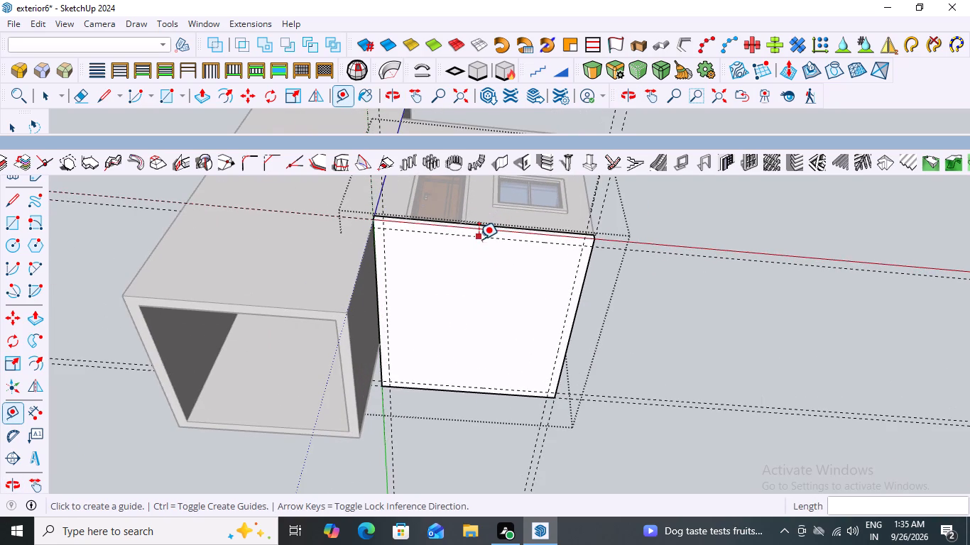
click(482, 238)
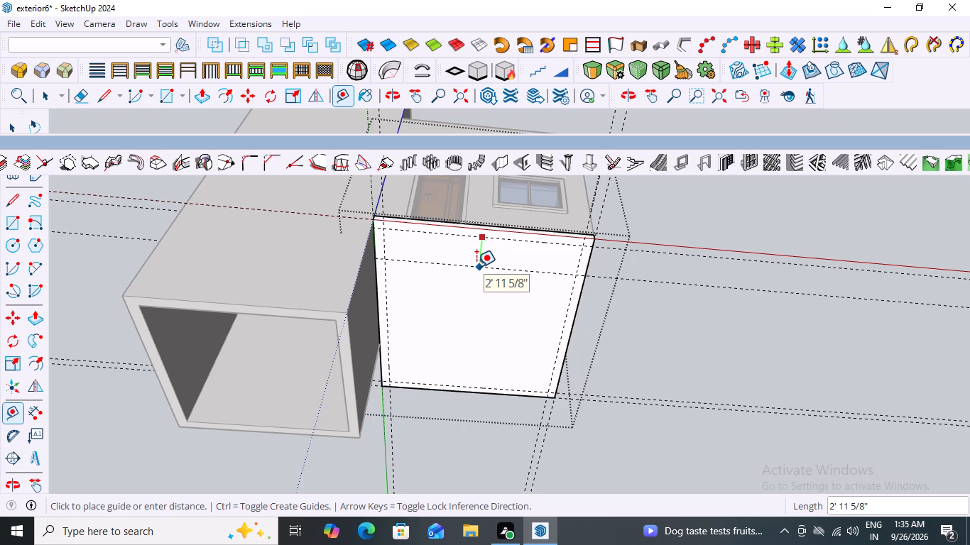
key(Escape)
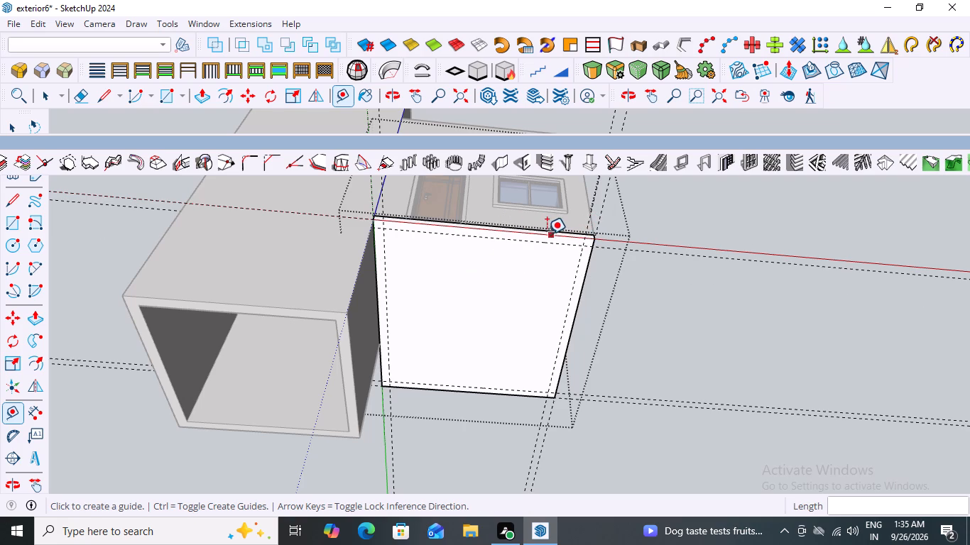
Place a guide about 2' 7" inside the slab edge along the red axis, and another guide 9" farther inward from it.
click(532, 232)
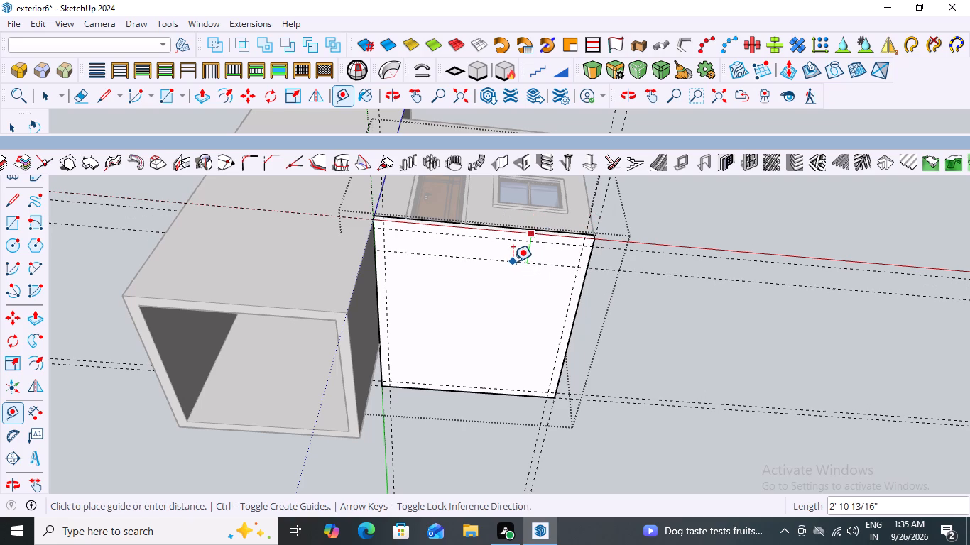
click(511, 258)
click(502, 259)
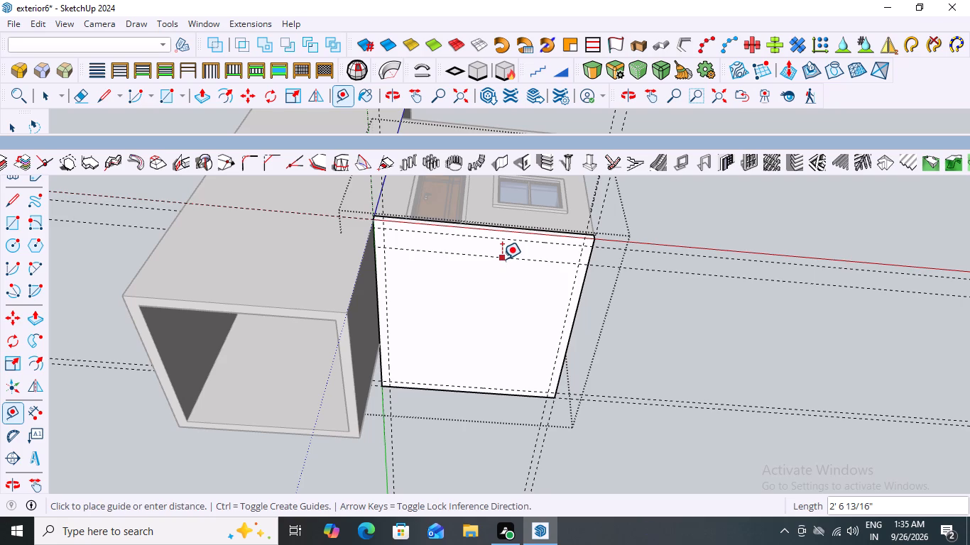
key(9)
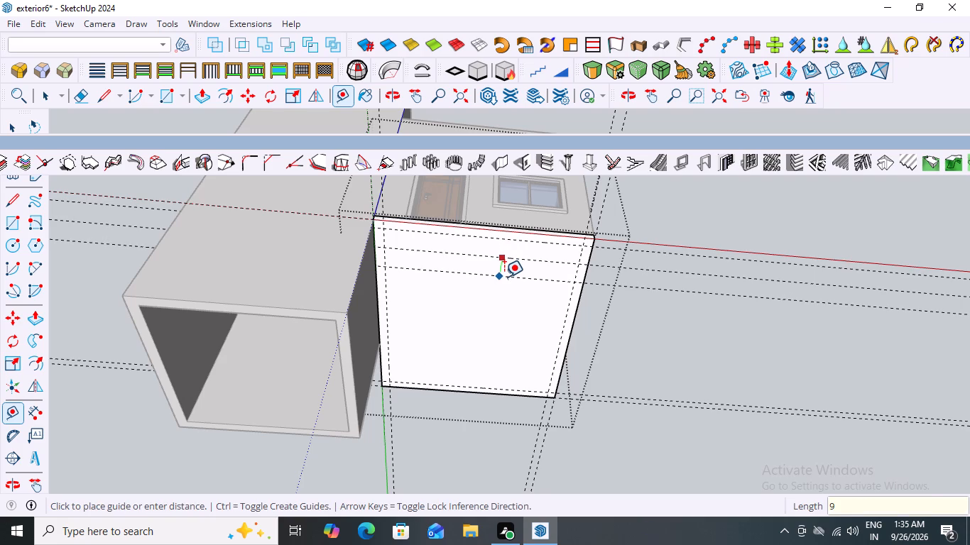
key(shift+quotedbl)
key(Return)
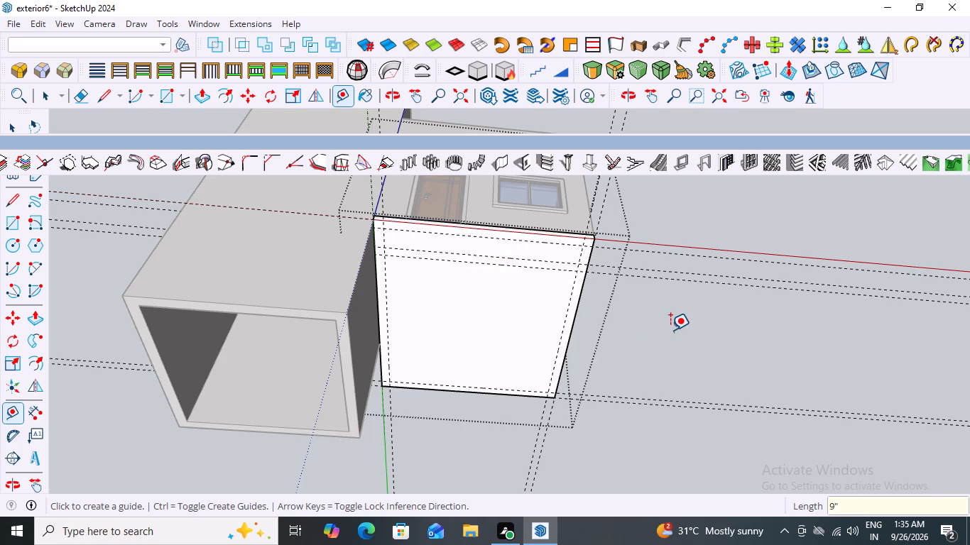
key(space)
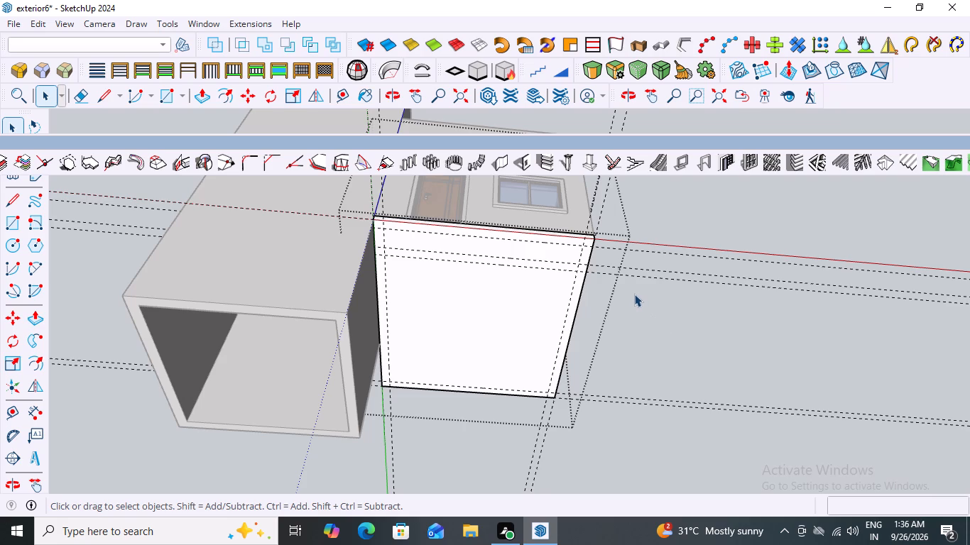
Start a right-aligned vertical wall, 9" thick and 10' high, built as a group, at the slab's outer corner on the green axis.
click(503, 166)
click(126, 258)
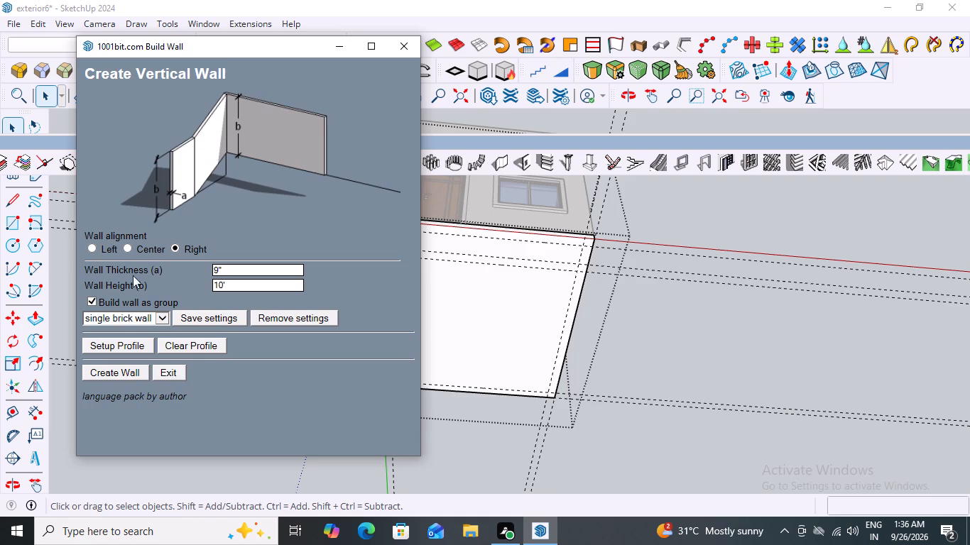
click(97, 368)
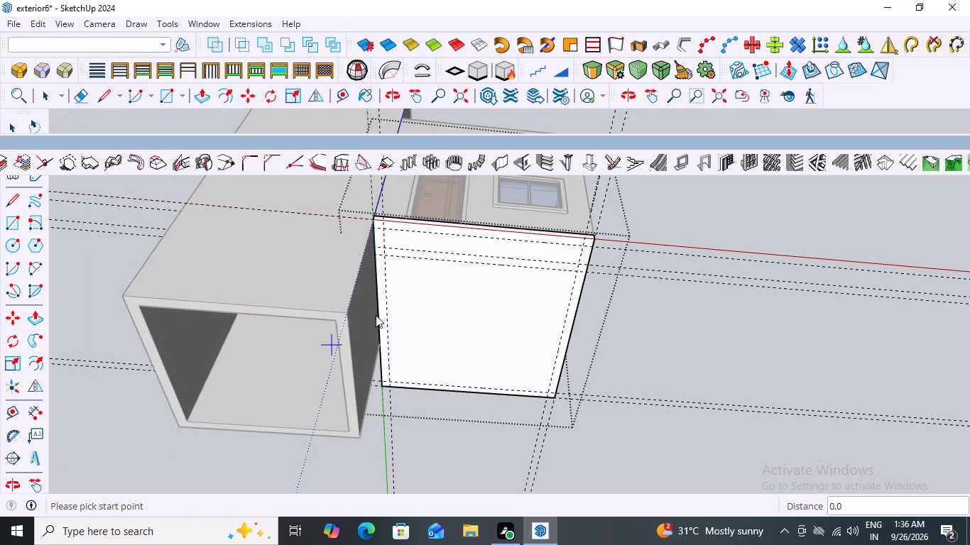
scroll(389, 268, up, 3)
scroll(420, 436, down, 3)
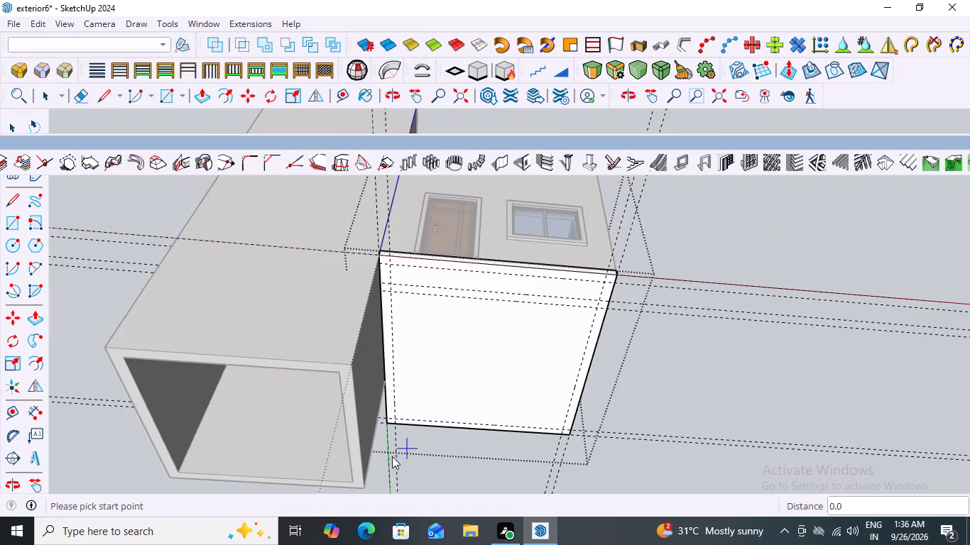
scroll(391, 458, up, 7)
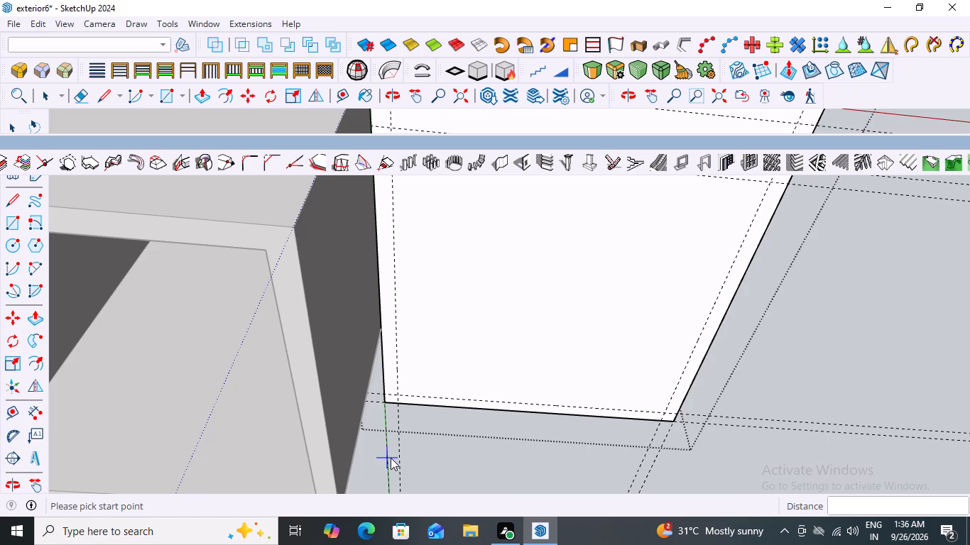
scroll(391, 458, down, 3)
scroll(390, 454, up, 3)
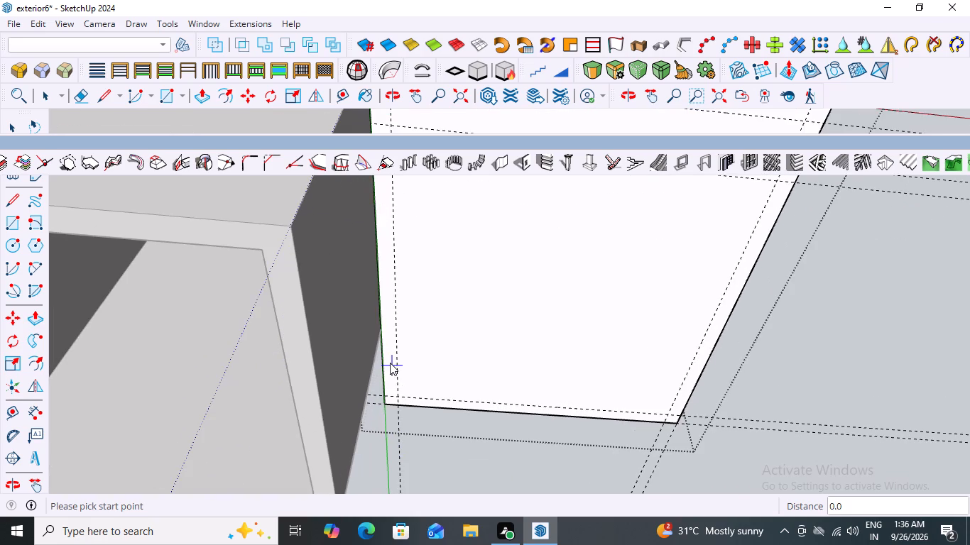
scroll(378, 393, up, 3)
scroll(431, 346, down, 7)
scroll(418, 407, up, 9)
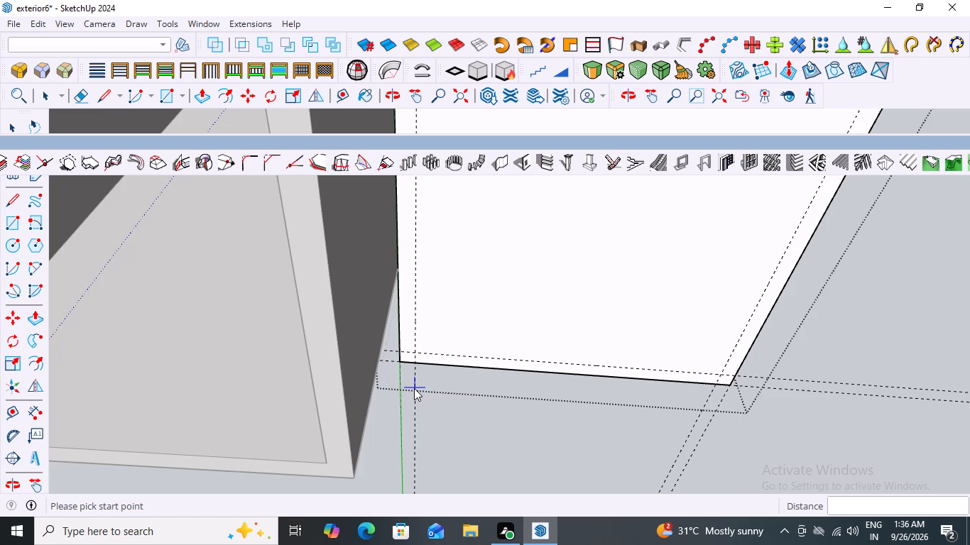
scroll(409, 354, up, 7)
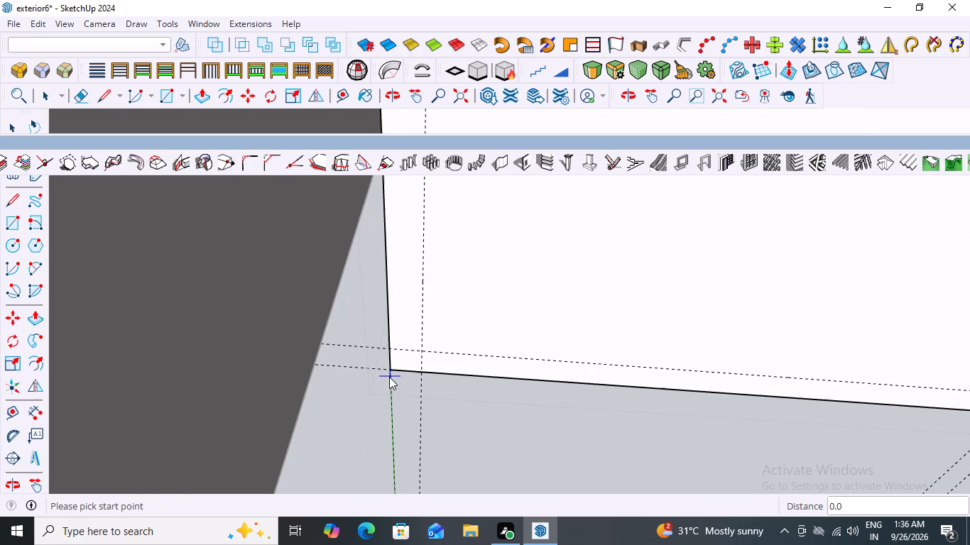
scroll(421, 355, down, 10)
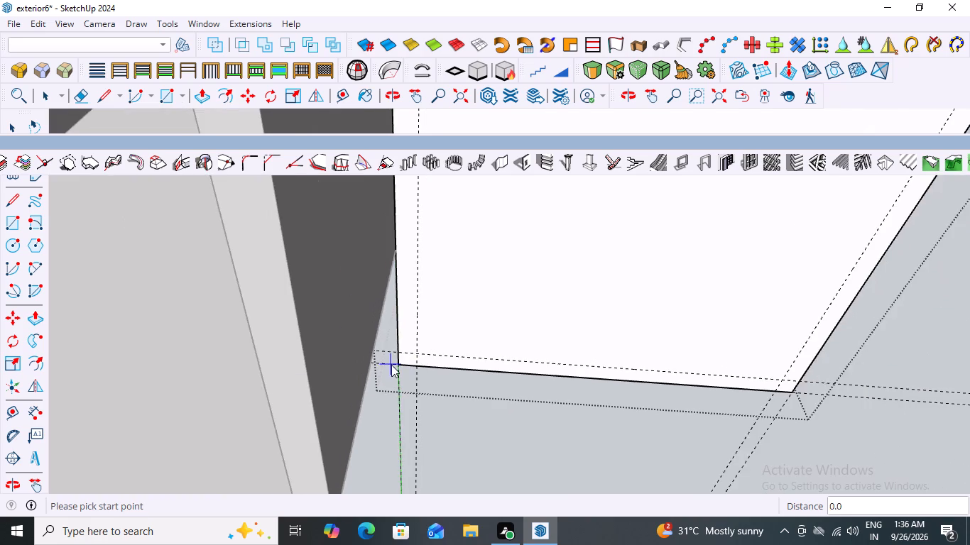
scroll(391, 365, down, 3)
scroll(427, 413, up, 7)
scroll(394, 325, up, 2)
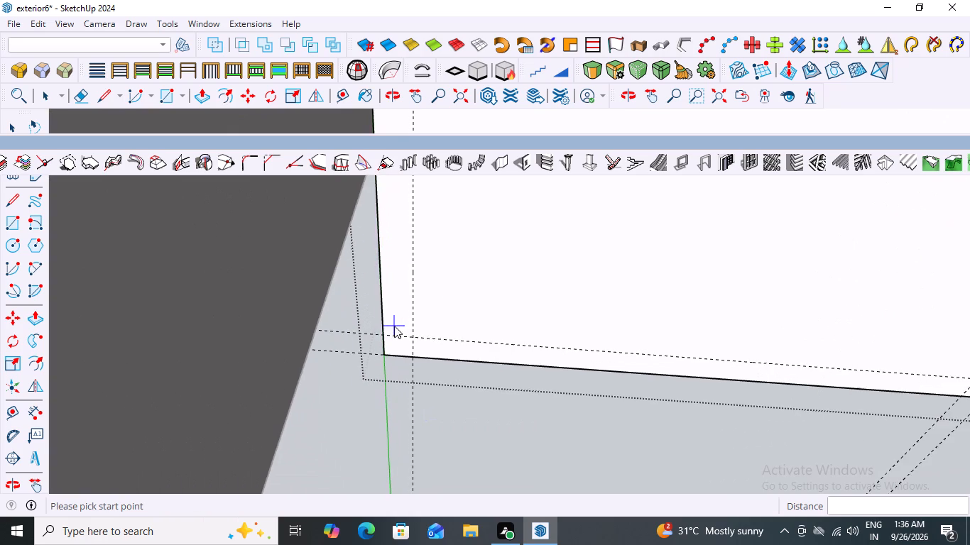
scroll(394, 326, up, 4)
scroll(395, 326, down, 8)
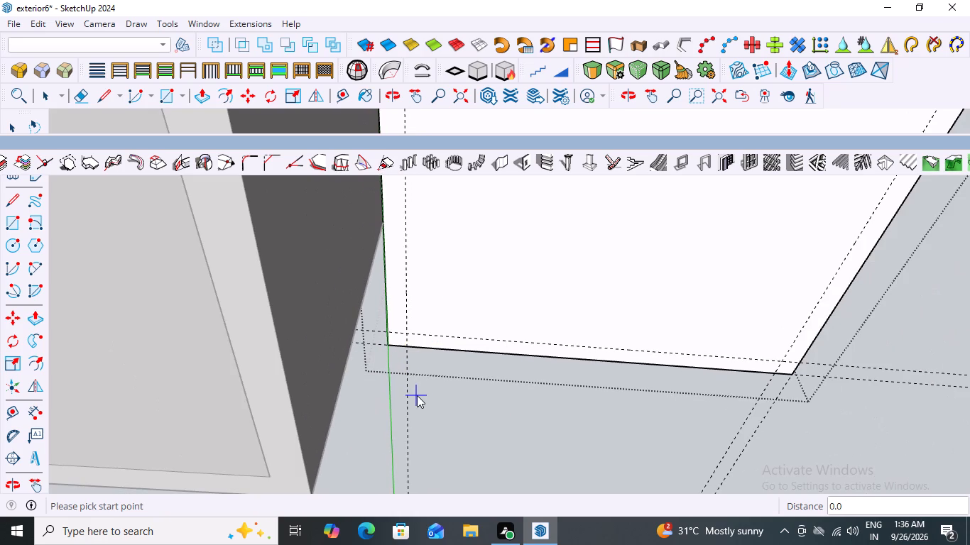
scroll(417, 395, up, 2)
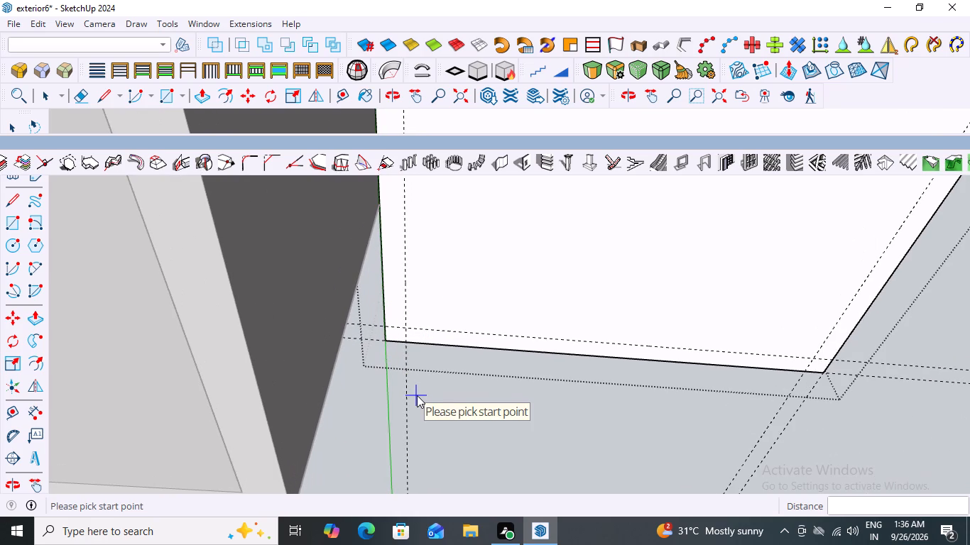
scroll(417, 395, down, 9)
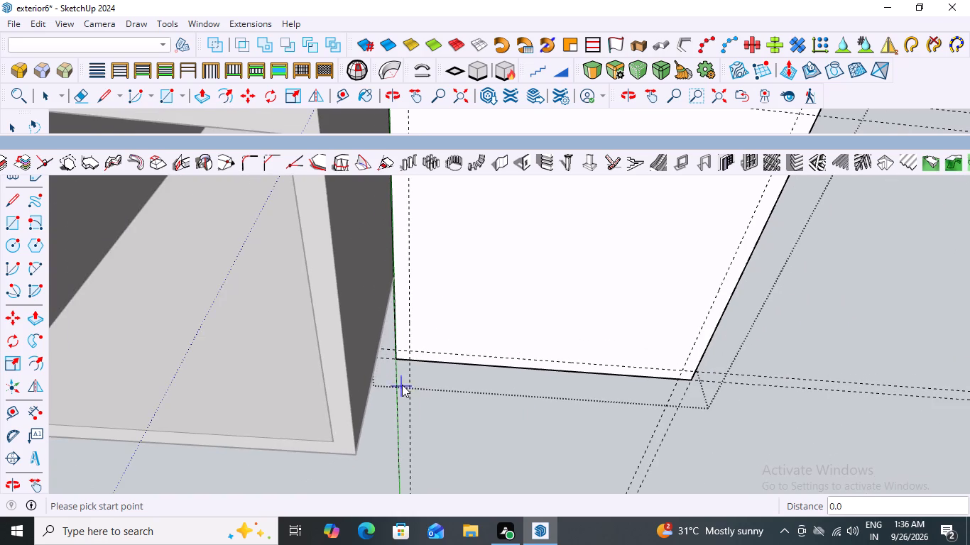
scroll(408, 346, up, 9)
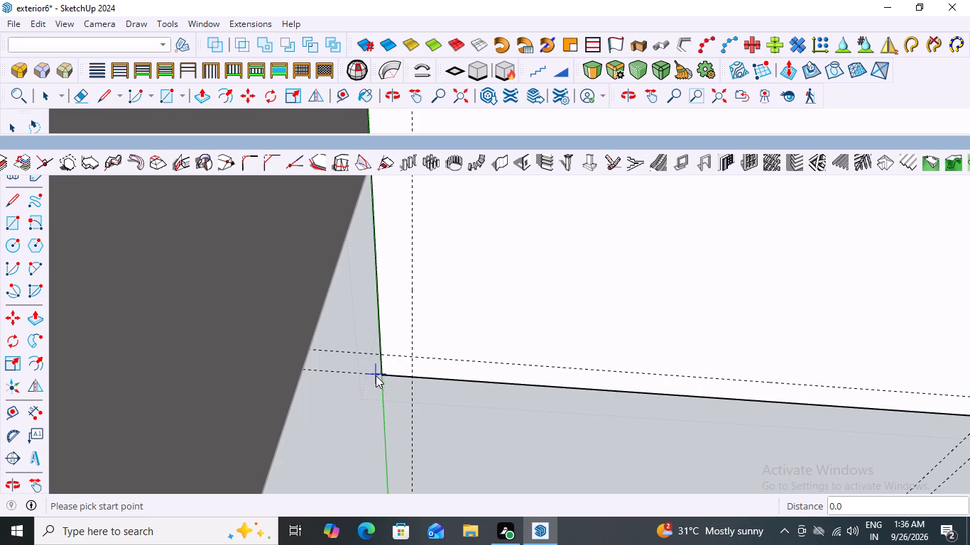
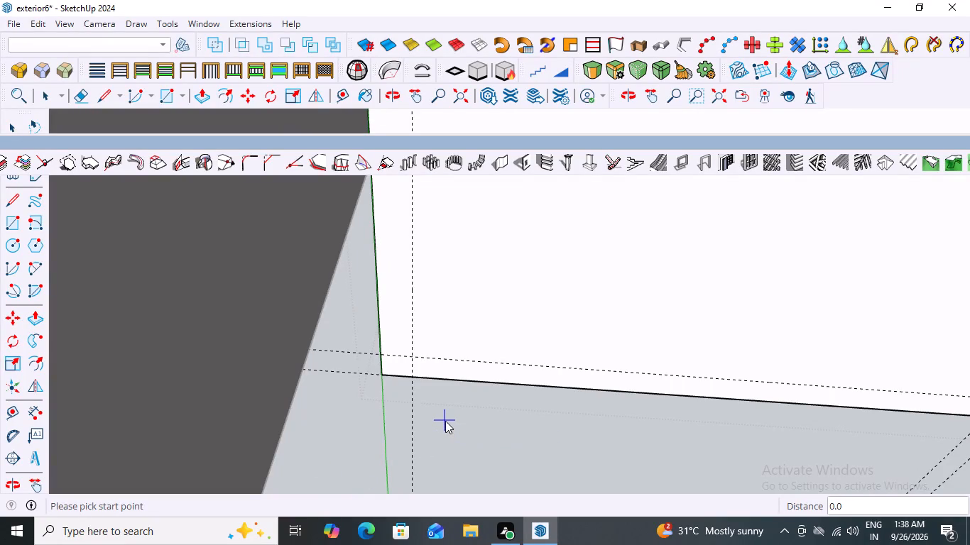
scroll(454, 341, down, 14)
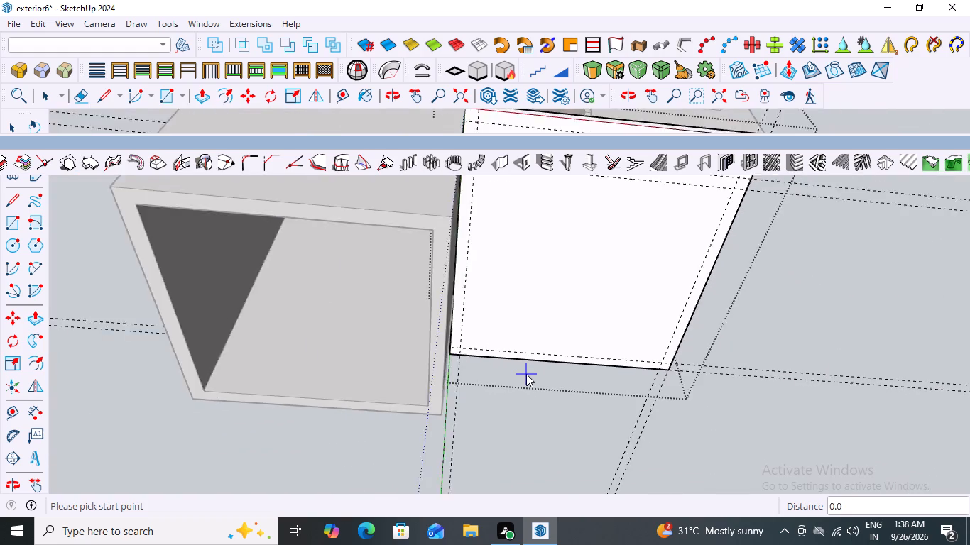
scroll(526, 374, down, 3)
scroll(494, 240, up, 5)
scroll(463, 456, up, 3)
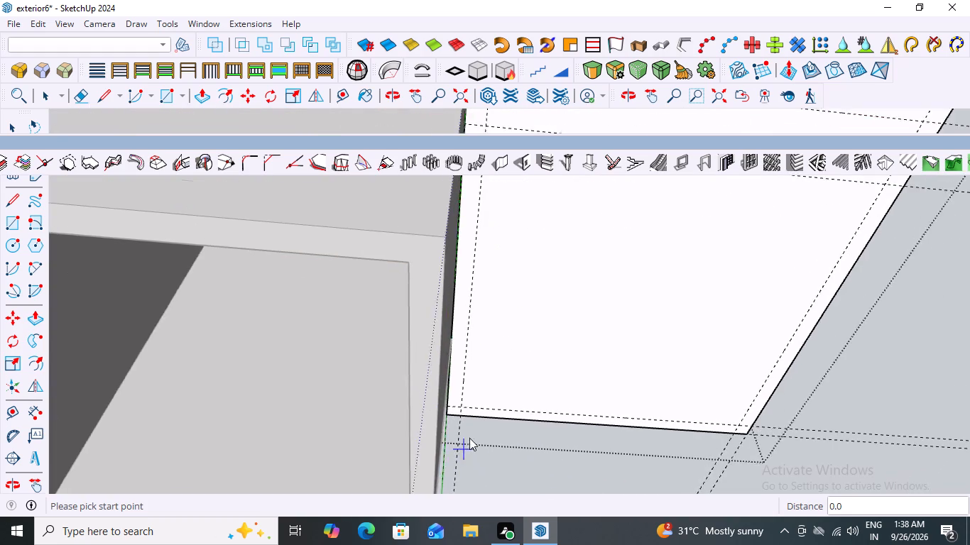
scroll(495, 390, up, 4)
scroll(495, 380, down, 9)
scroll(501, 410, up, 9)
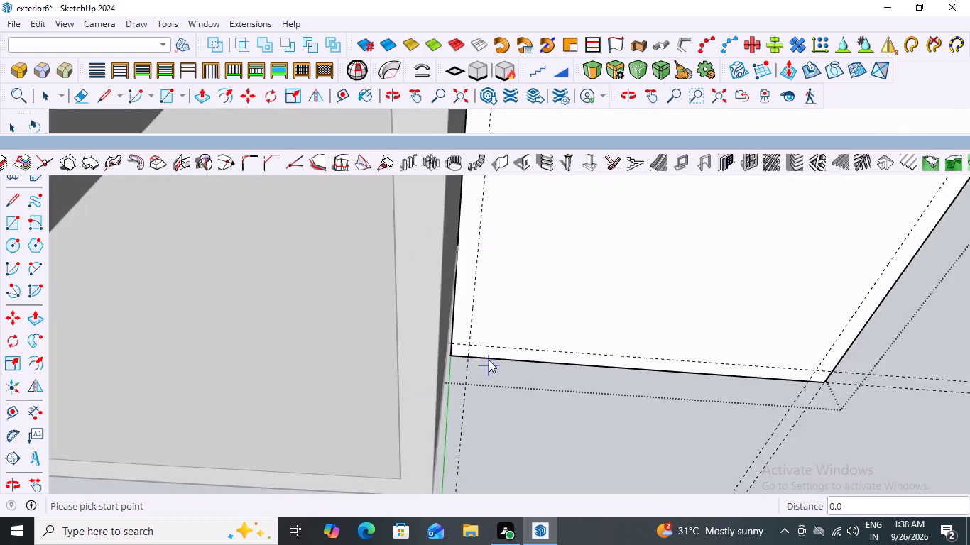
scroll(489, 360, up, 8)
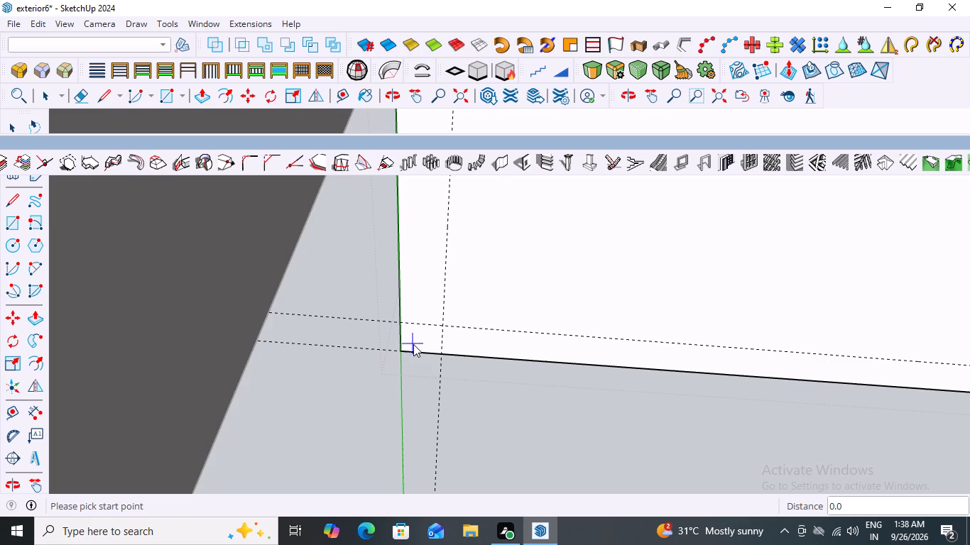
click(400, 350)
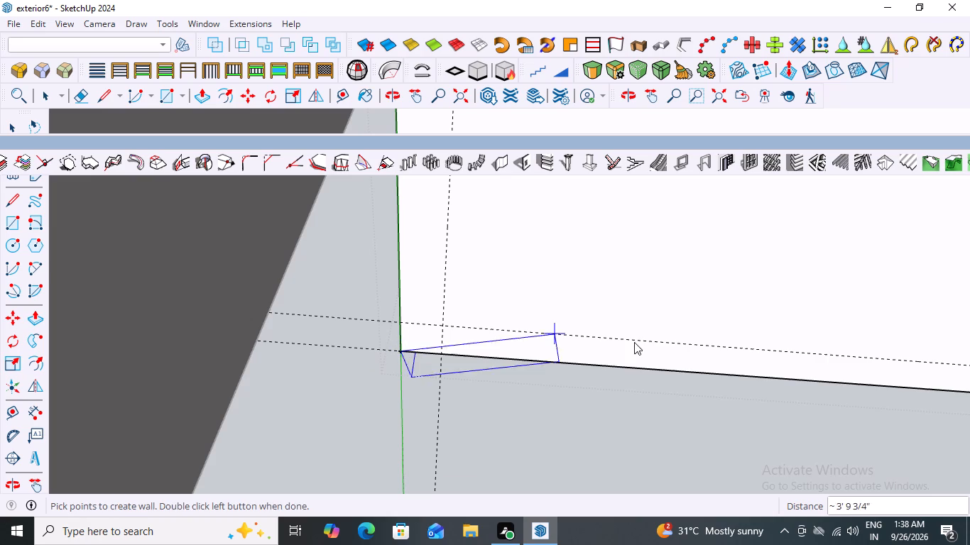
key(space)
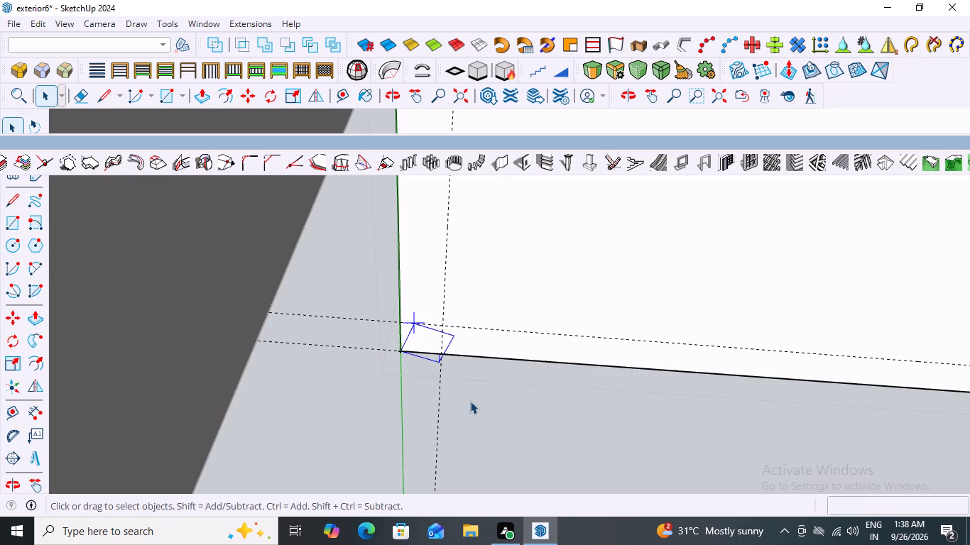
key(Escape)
Start a grouped, right-aligned vertical wall, 9" thick and 10' high, and lay its first run about 16' 2" along the slab's outer edge.
scroll(445, 386, down, 20)
scroll(445, 386, down, 3)
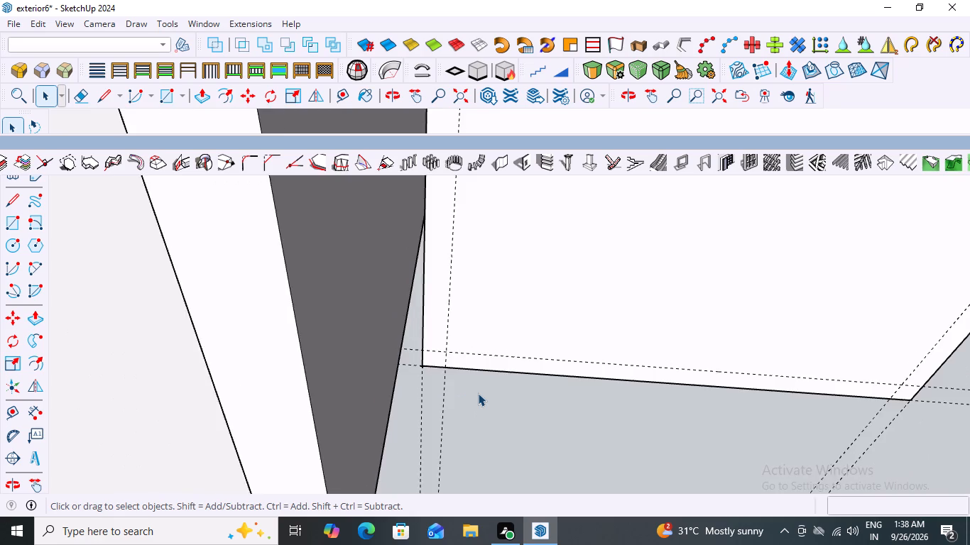
scroll(478, 393, down, 20)
scroll(478, 393, down, 5)
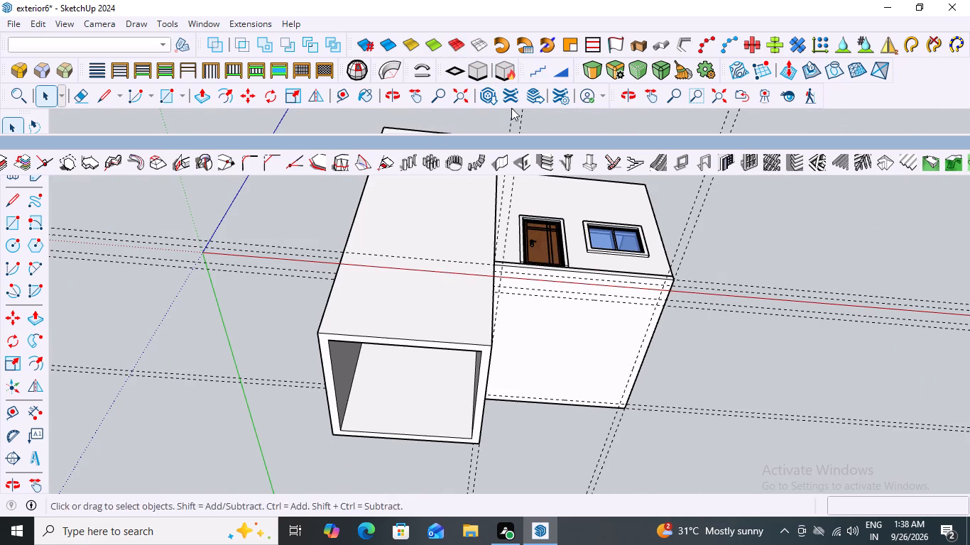
click(508, 160)
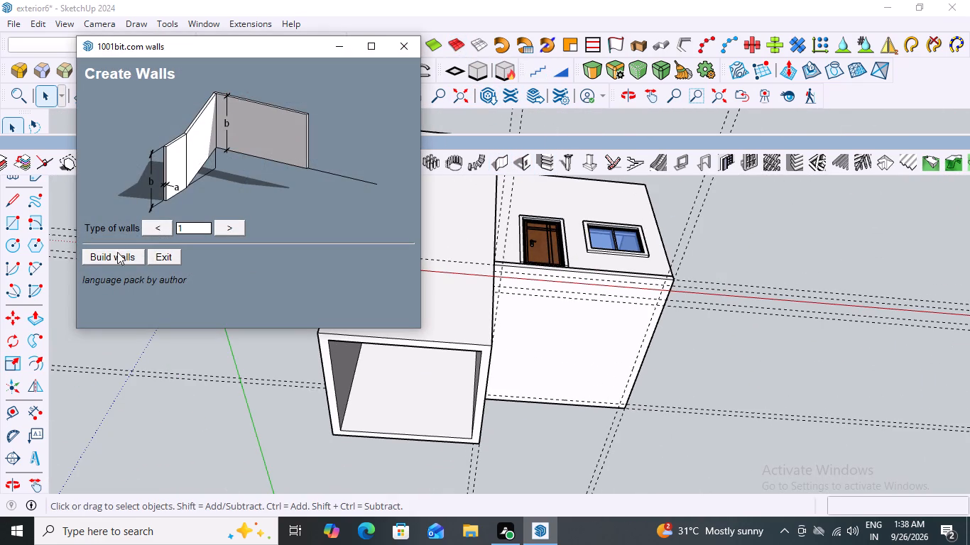
click(116, 255)
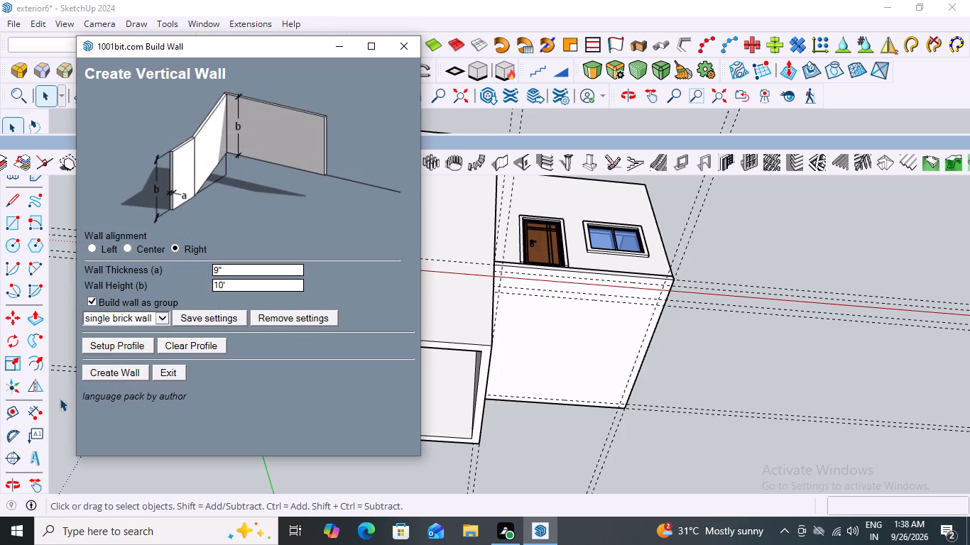
click(110, 370)
scroll(489, 285, down, 9)
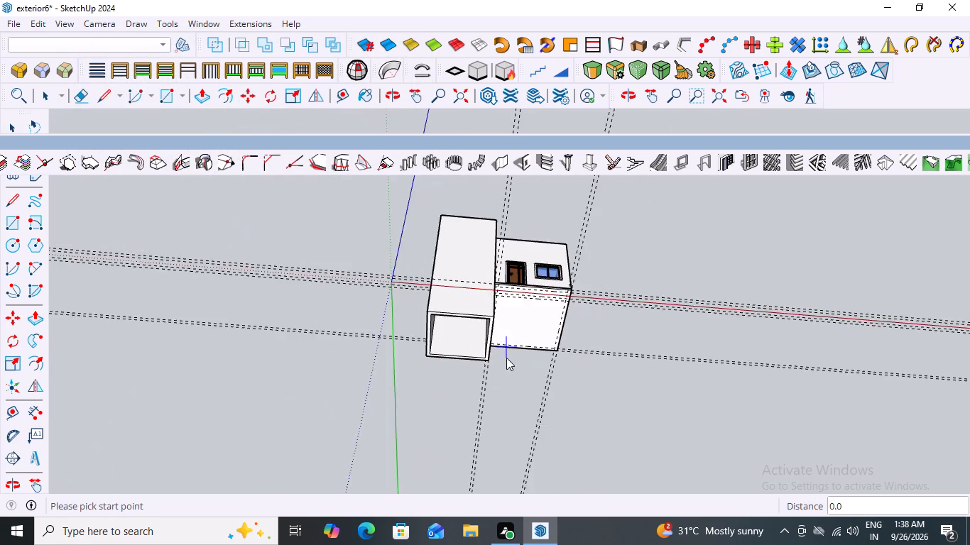
scroll(506, 358, down, 5)
scroll(516, 342, up, 19)
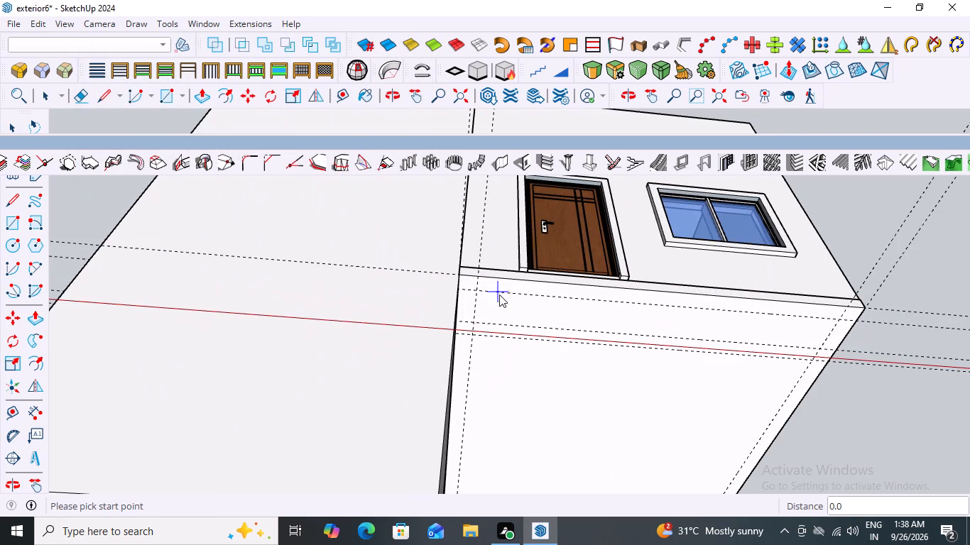
scroll(519, 281, down, 8)
scroll(506, 326, up, 4)
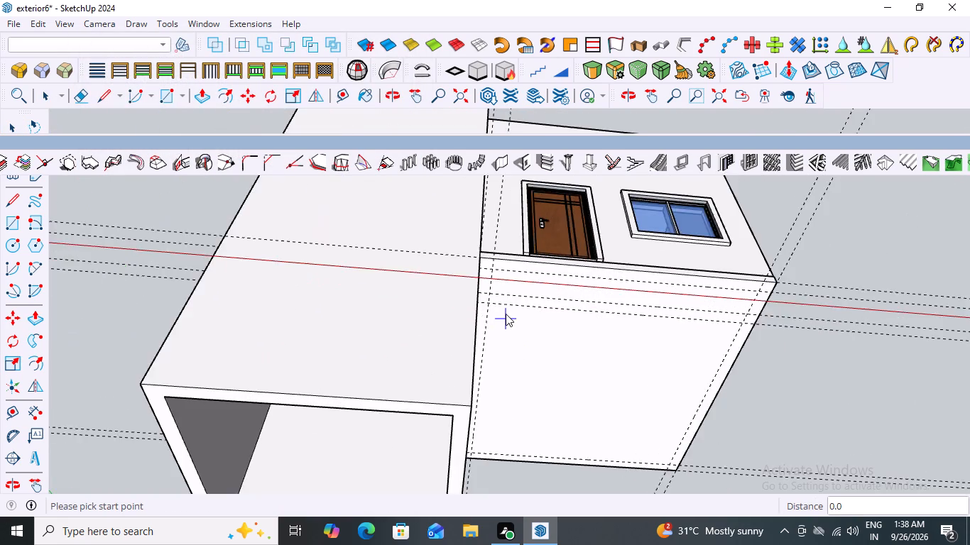
scroll(506, 314, up, 3)
scroll(511, 299, down, 7)
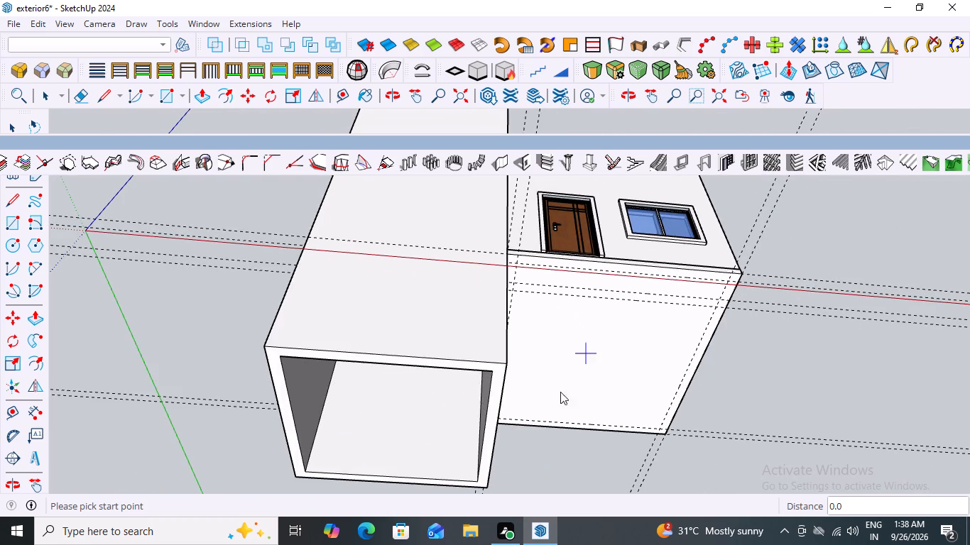
middle_drag(562, 294, 558, 294)
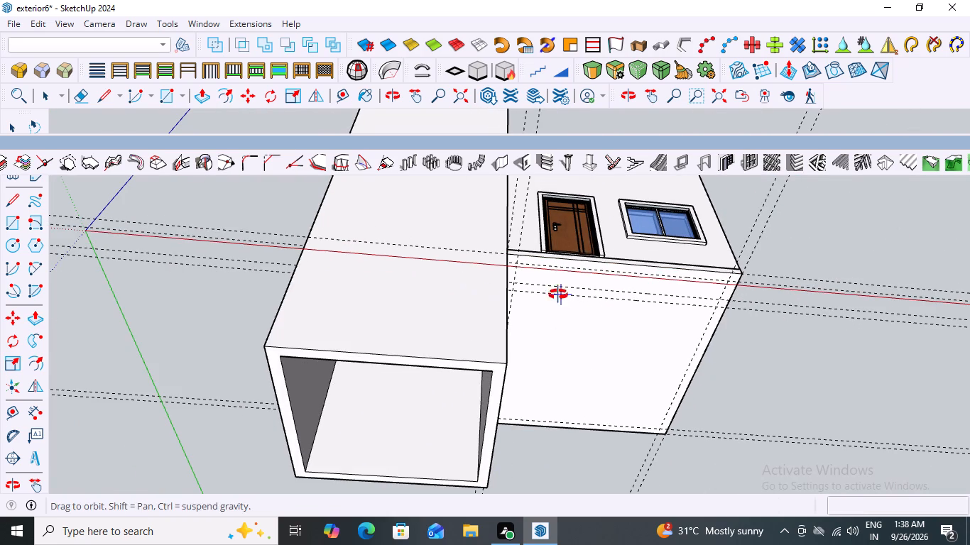
middle_drag(558, 294, 454, 280)
scroll(531, 439, up, 8)
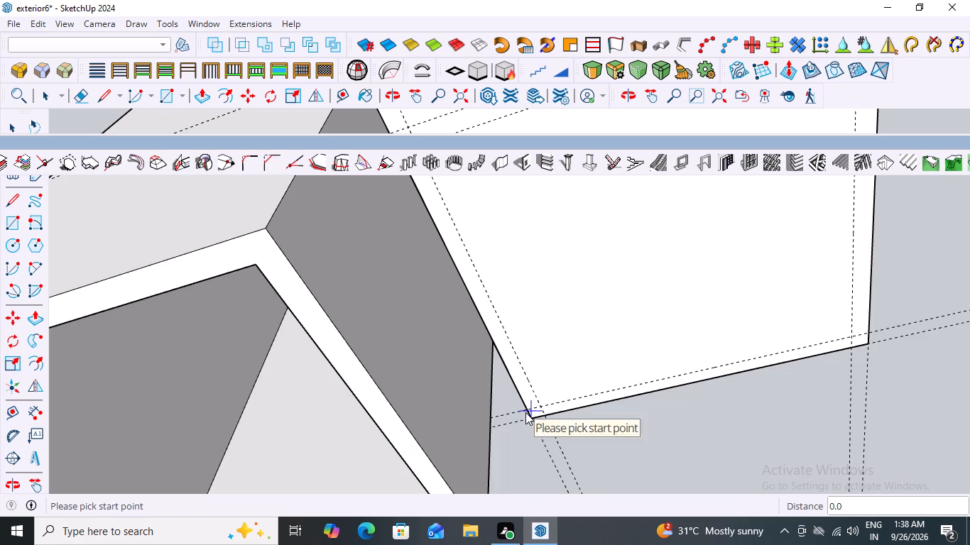
click(527, 409)
scroll(778, 370, down, 3)
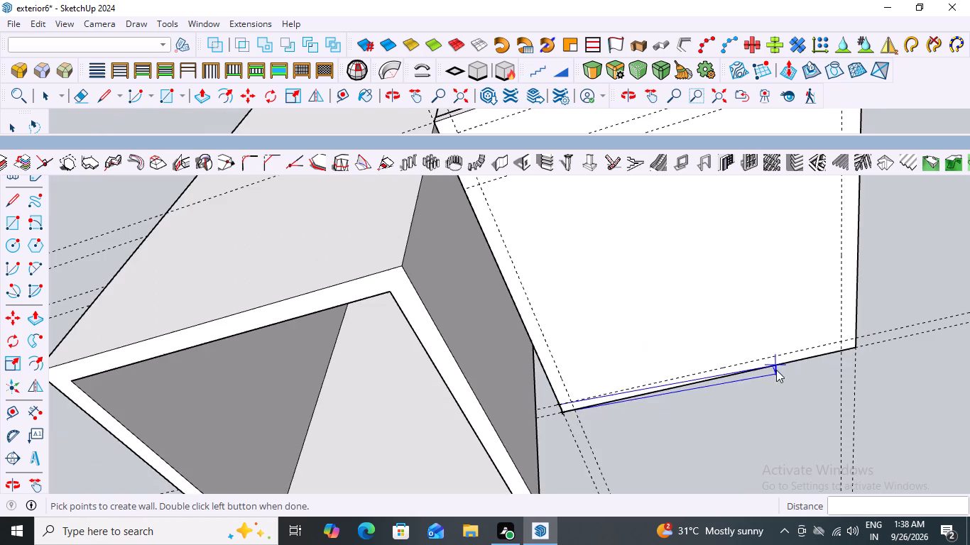
scroll(856, 344, up, 7)
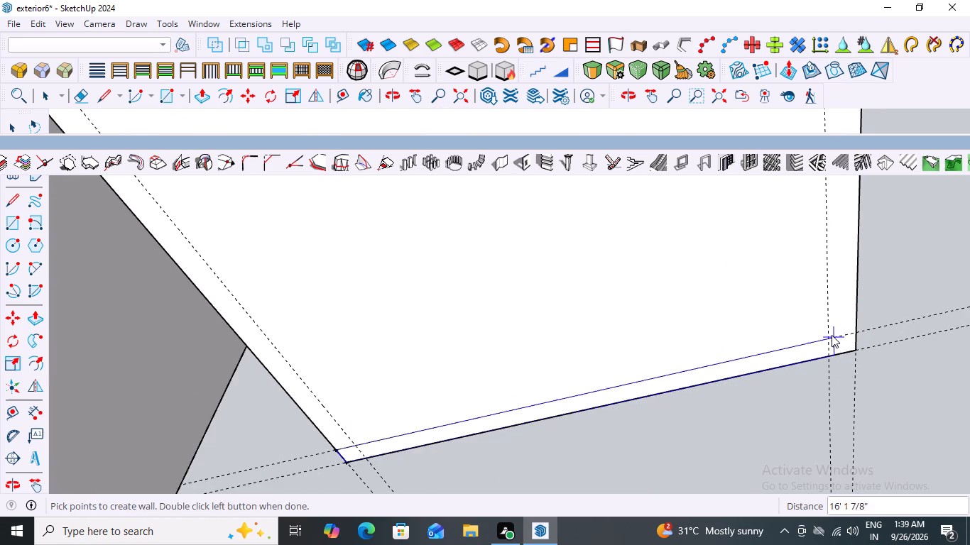
click(829, 339)
Continue the wall along the inner guides around the slab's other three sides and finish it at the starting corner.
scroll(819, 249, down, 16)
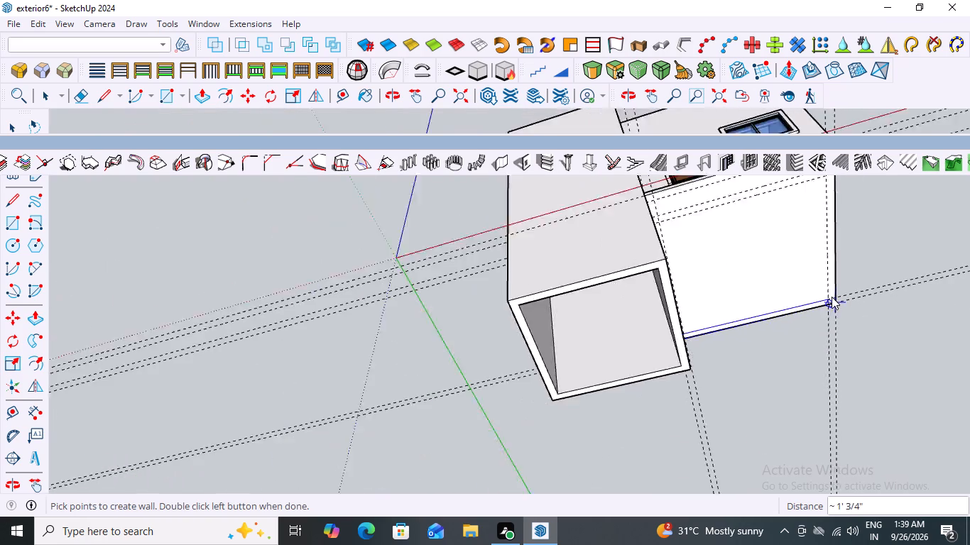
scroll(832, 297, down, 2)
scroll(828, 192, up, 13)
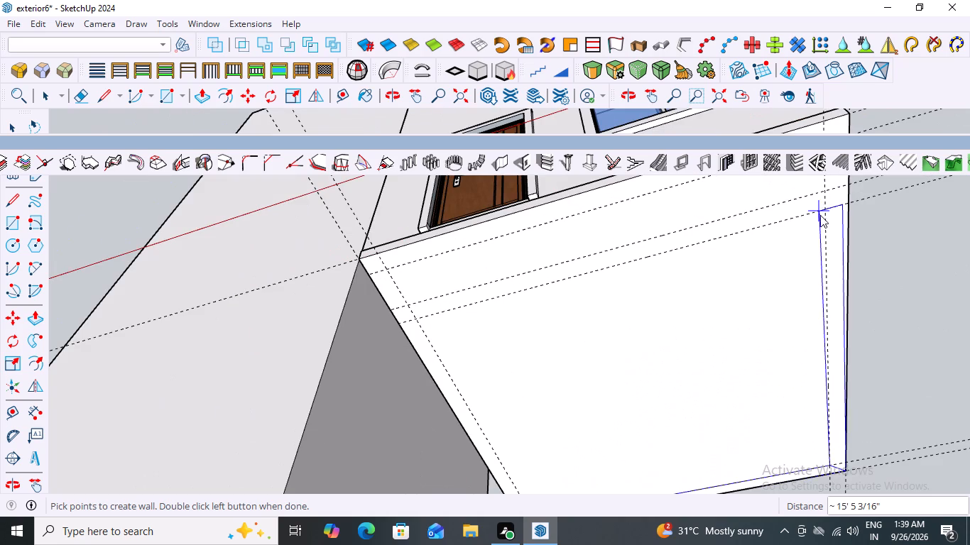
click(825, 207)
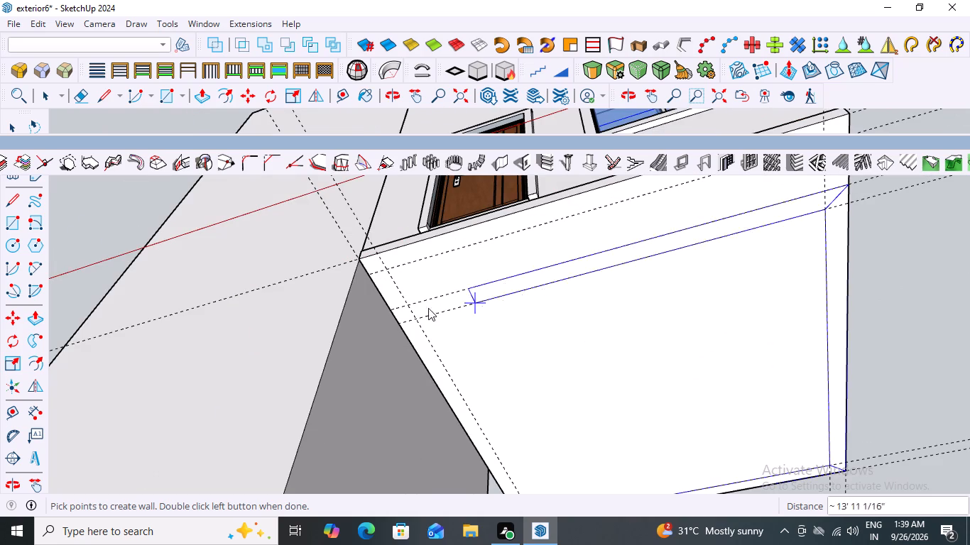
scroll(402, 328, up, 2)
scroll(443, 287, down, 3)
scroll(445, 287, up, 1)
scroll(446, 286, down, 3)
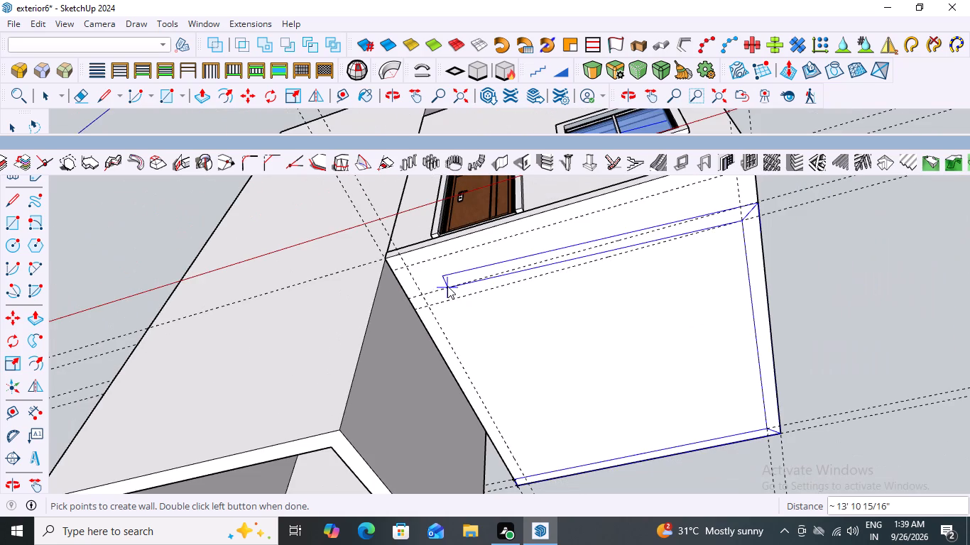
click(428, 305)
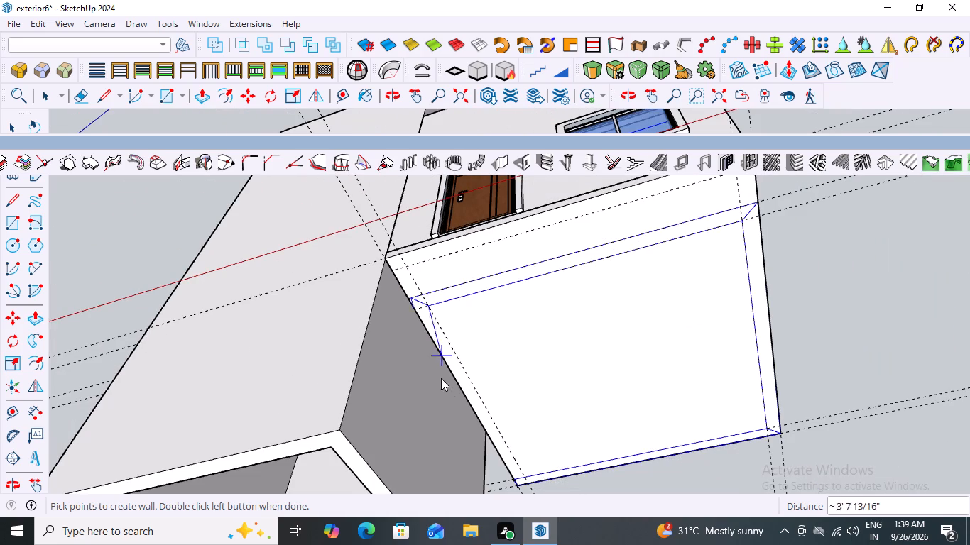
scroll(485, 388, down, 9)
scroll(512, 454, up, 11)
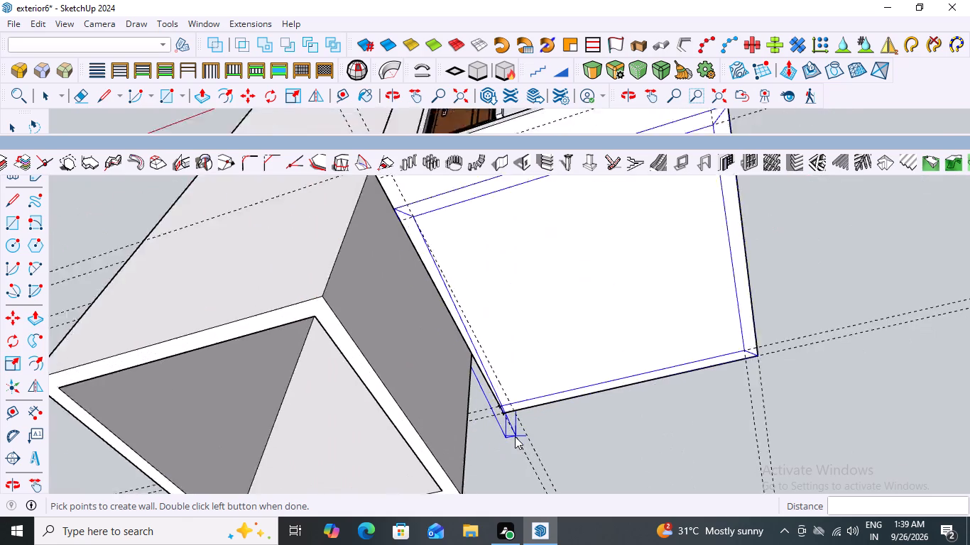
scroll(515, 436, up, 7)
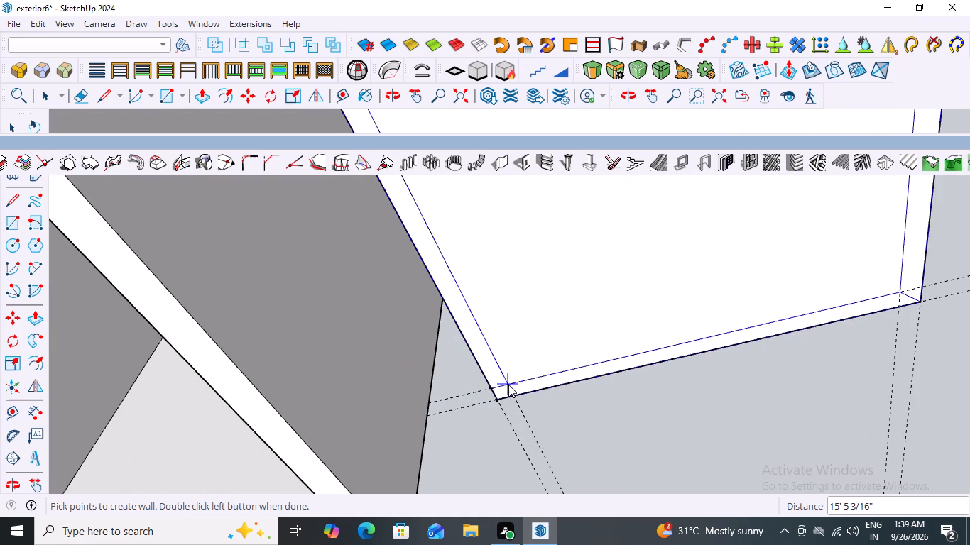
double_click(508, 385)
scroll(631, 363, down, 10)
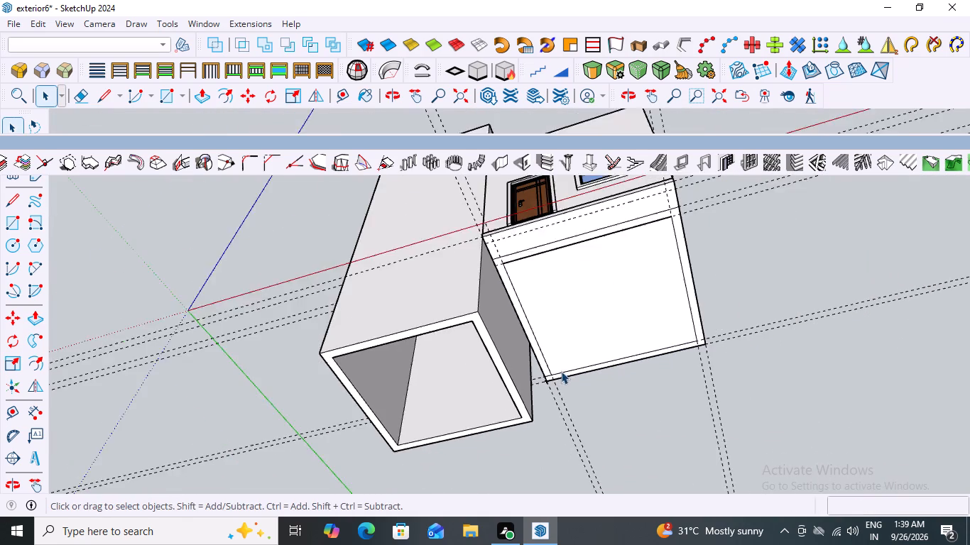
scroll(561, 371, down, 1)
key(space)
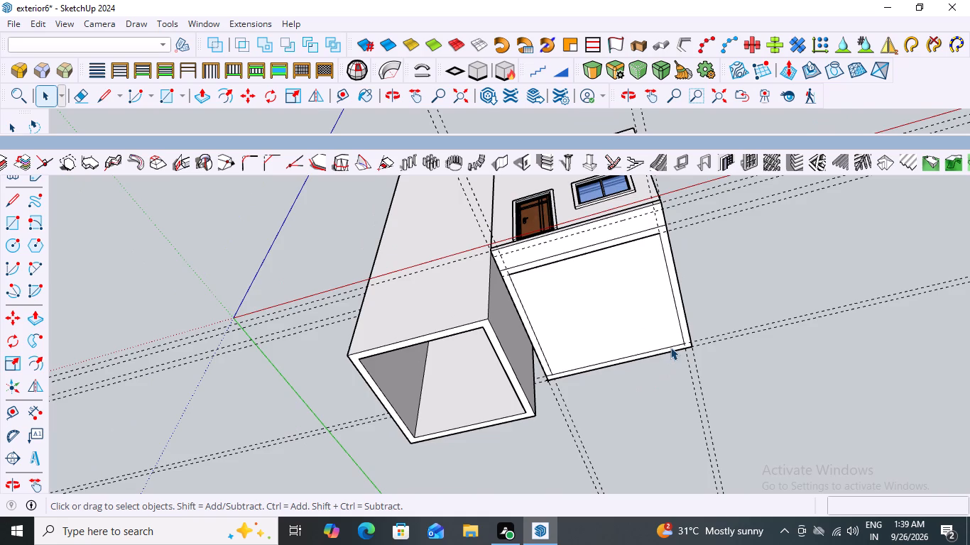
Move the new wall group about 23' 8" off the slab to the open ground beside the house, away from the open box volume.
scroll(621, 247, up, 5)
click(616, 236)
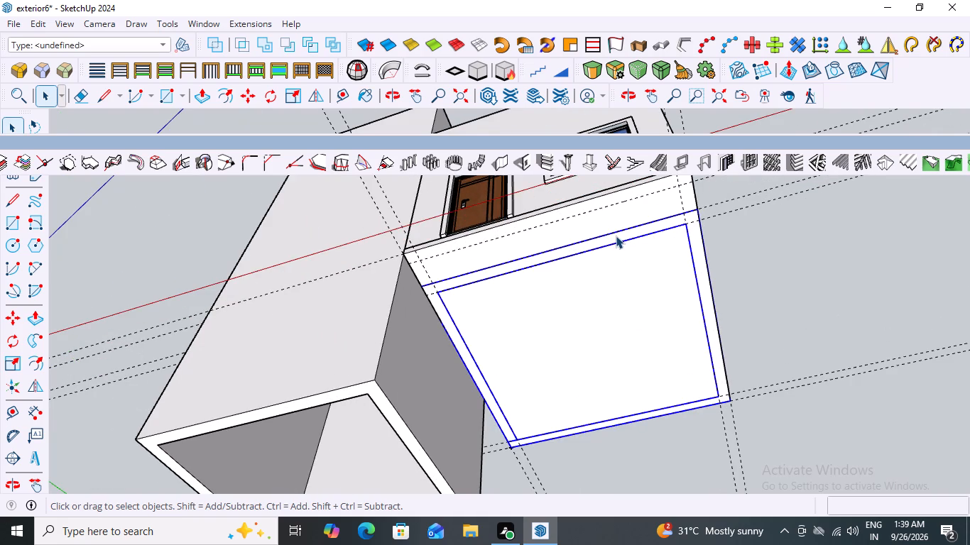
key(m)
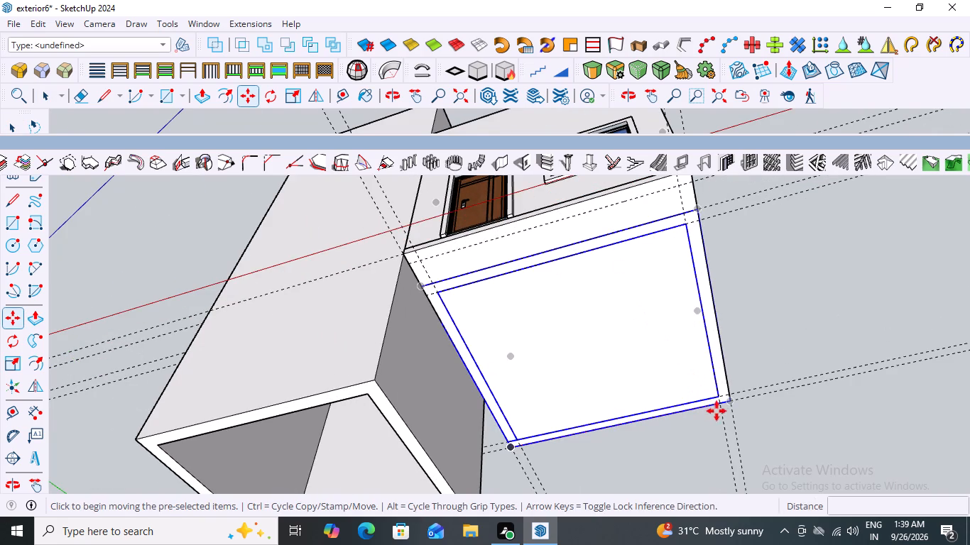
drag(732, 403, 731, 414)
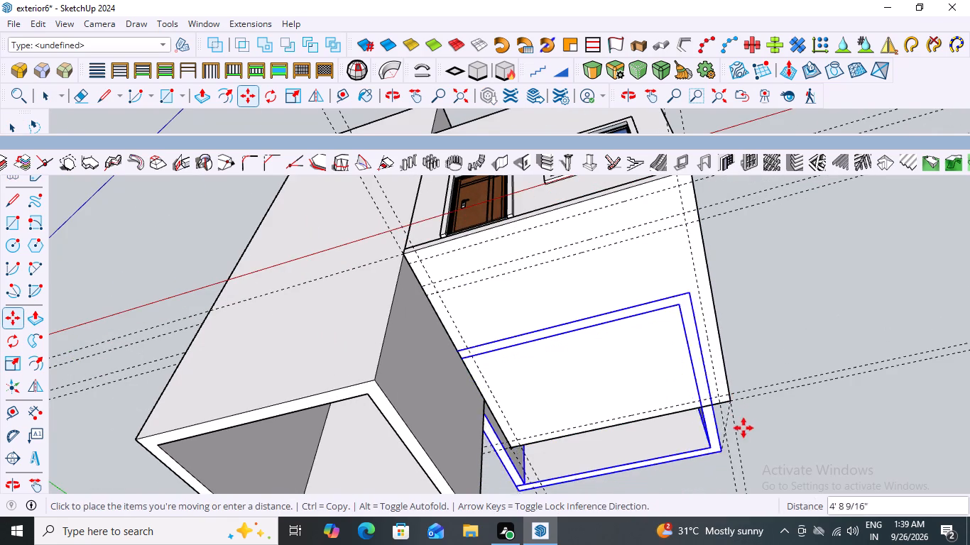
scroll(741, 396, down, 7)
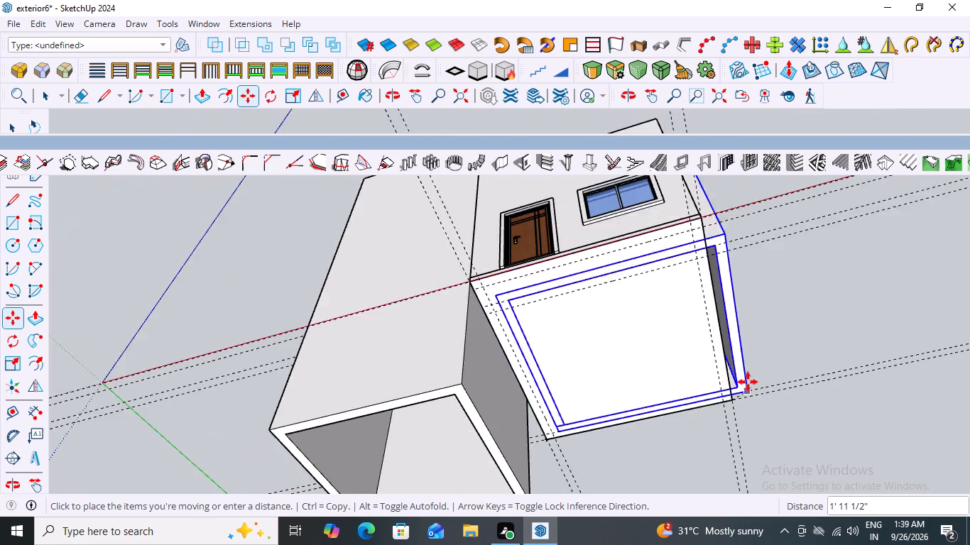
scroll(748, 382, down, 4)
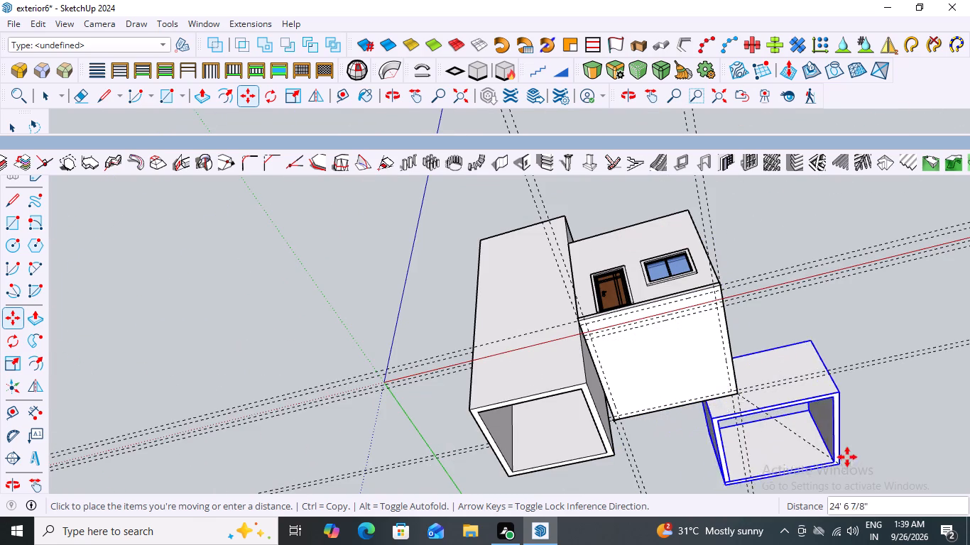
click(911, 400)
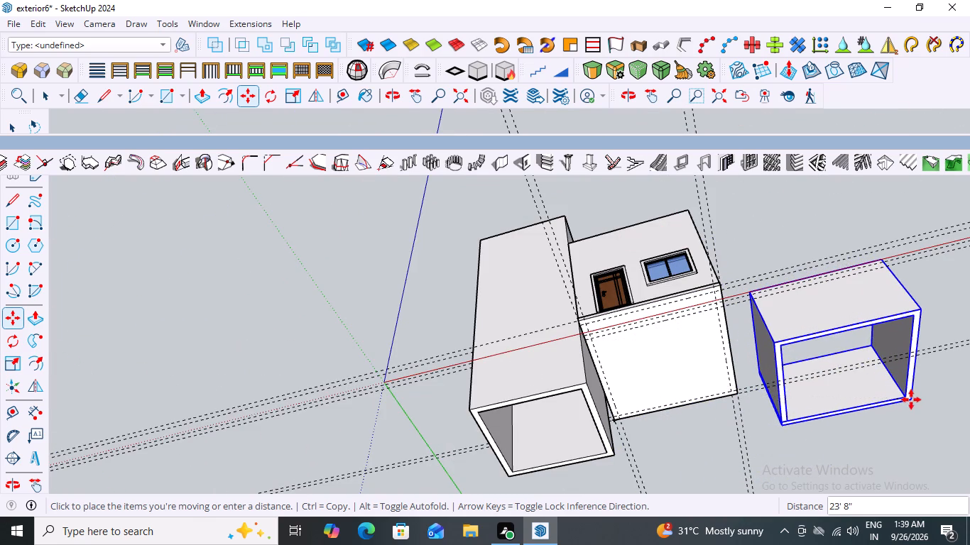
key(Escape)
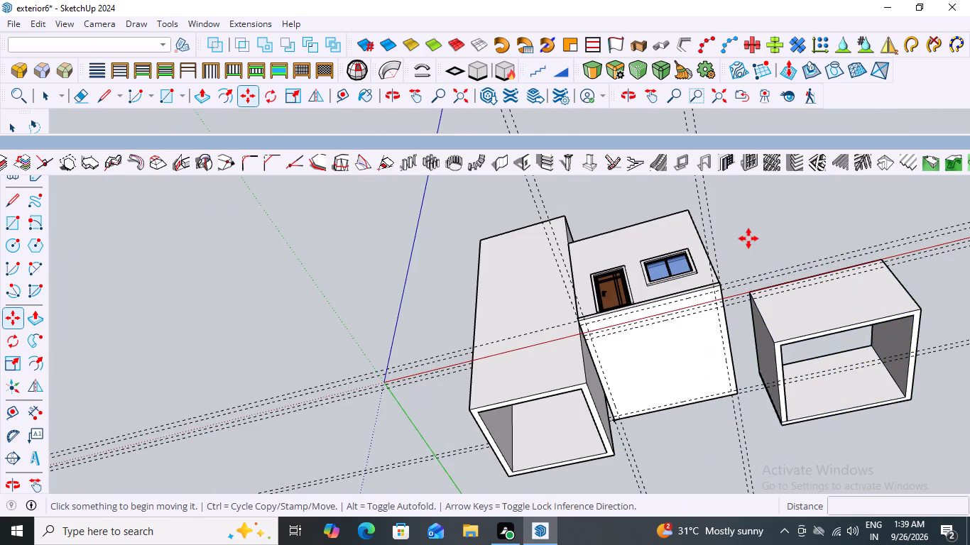
scroll(751, 236, down, 7)
key(space)
click(746, 213)
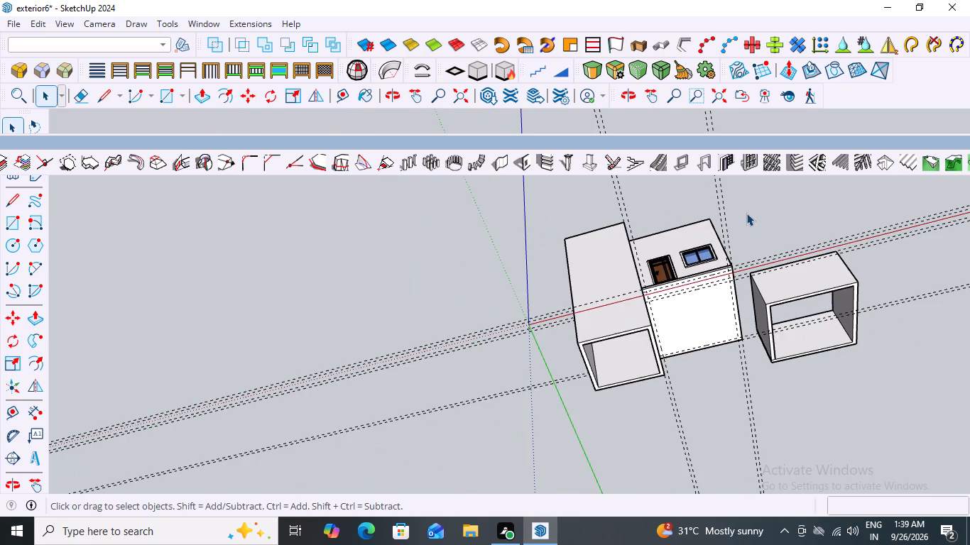
Delete all the guides in the model.
scroll(689, 317, up, 6)
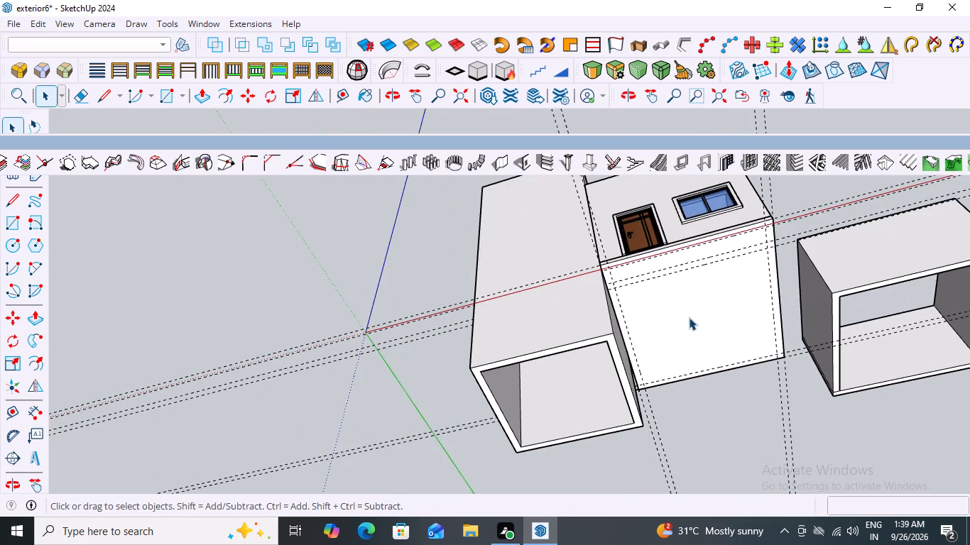
click(34, 23)
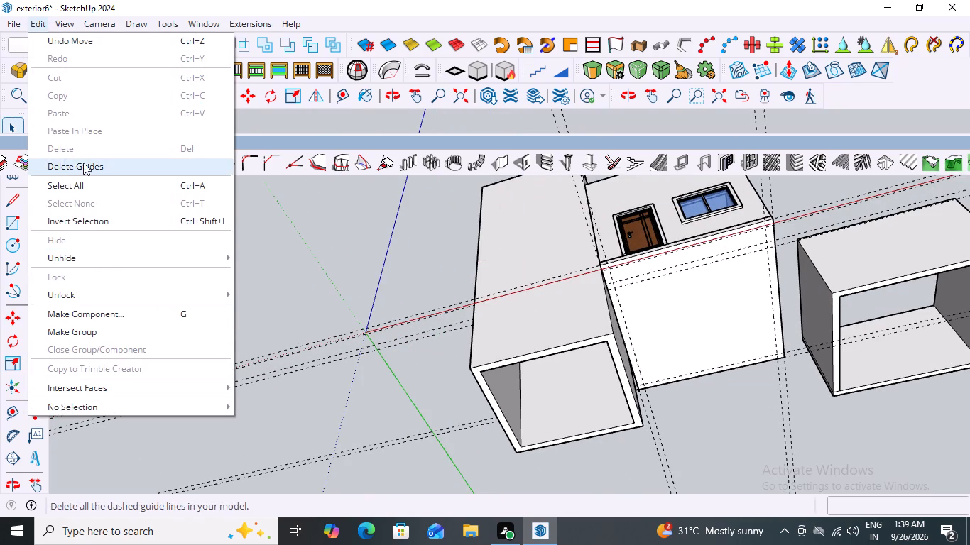
click(90, 166)
scroll(160, 250, down, 8)
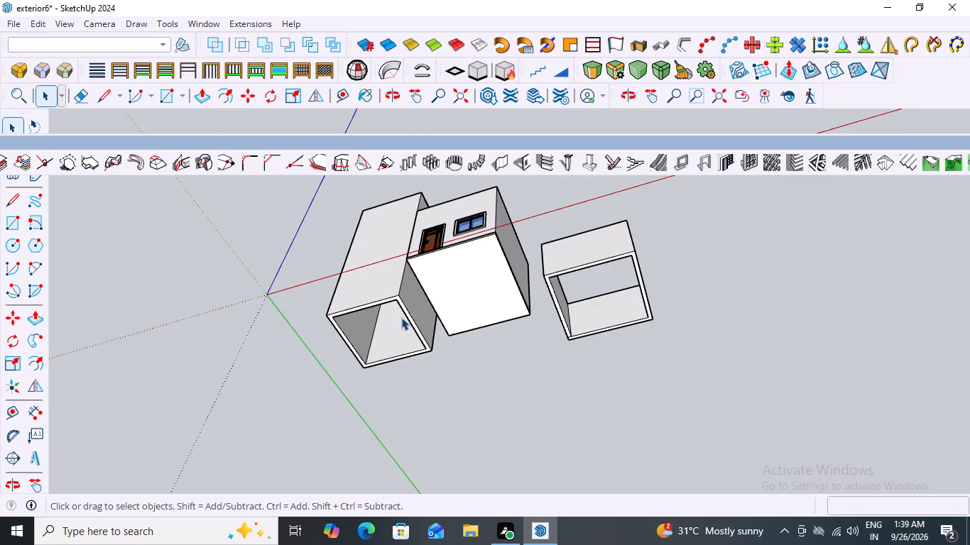
middle_drag(408, 294, 388, 197)
scroll(516, 380, up, 1)
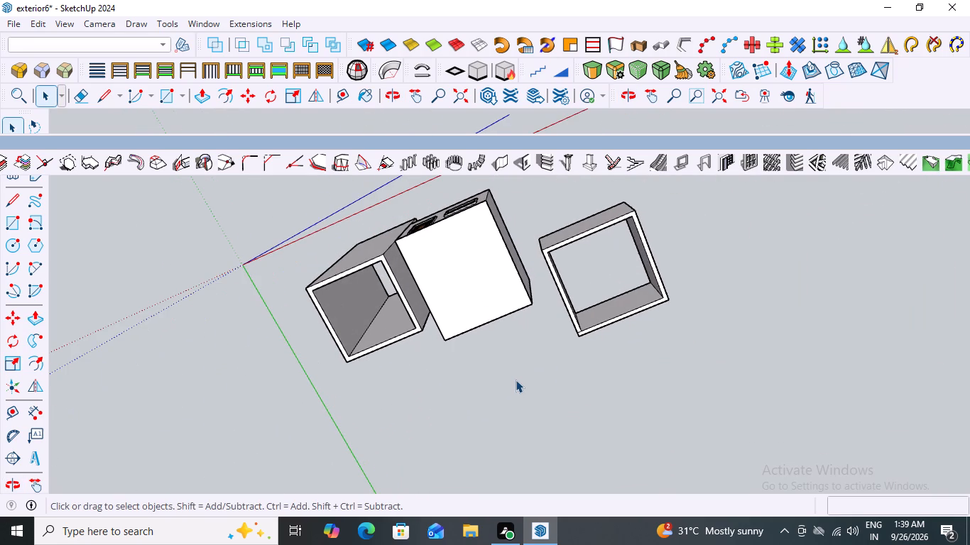
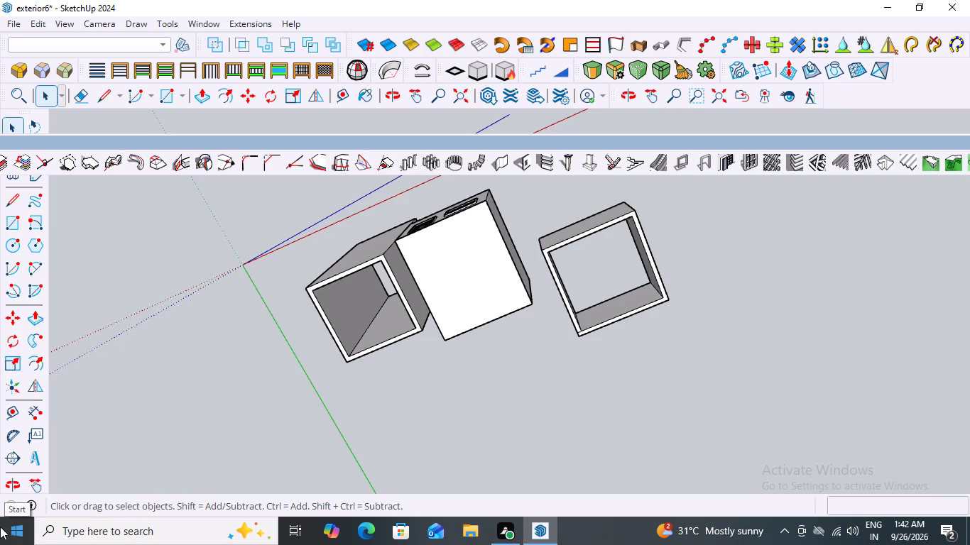
Draw three circles on the open ground beyond the separate wall group, with radii of about 4' 4", 3' 7" and 6' 3".
scroll(653, 325, up, 3)
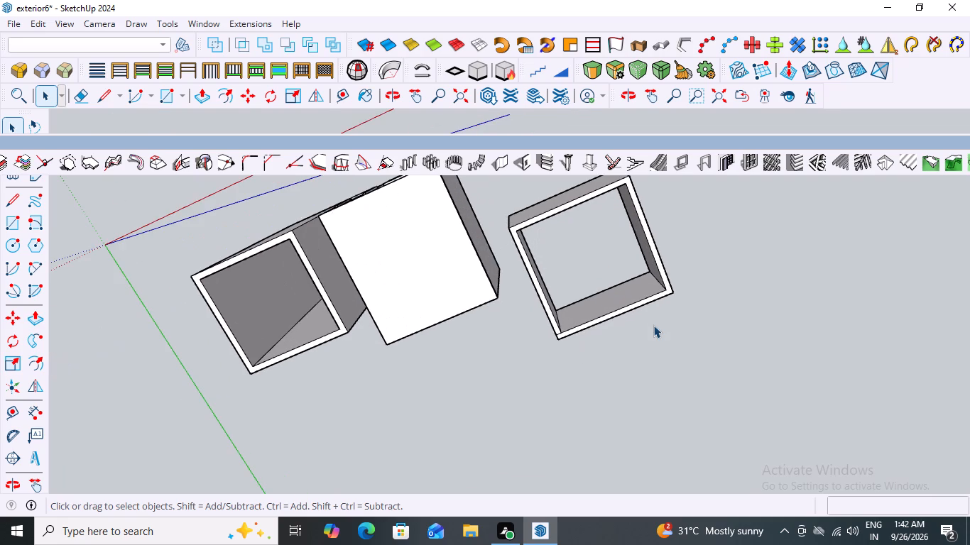
key(c)
scroll(572, 322, down, 12)
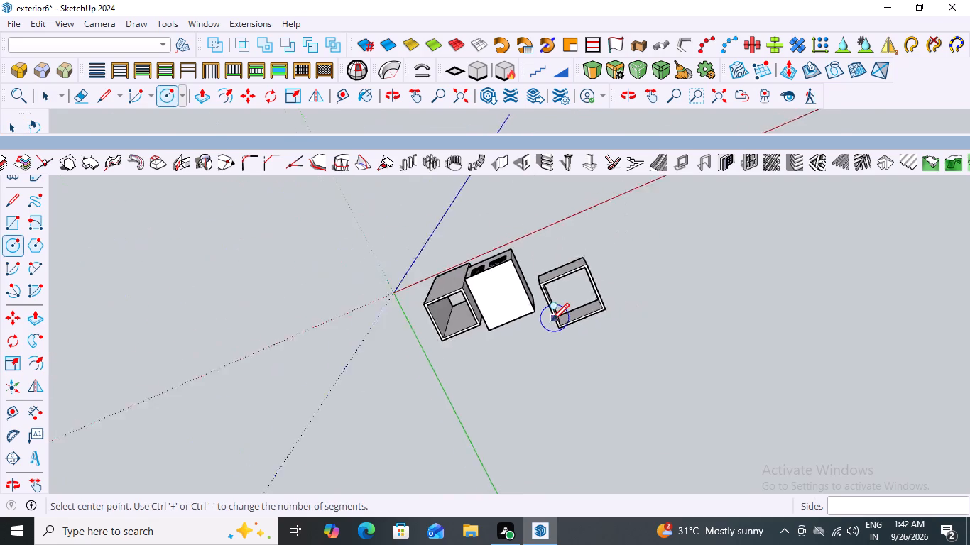
scroll(552, 319, down, 2)
middle_drag(596, 268, 680, 502)
middle_drag(651, 218, 679, 355)
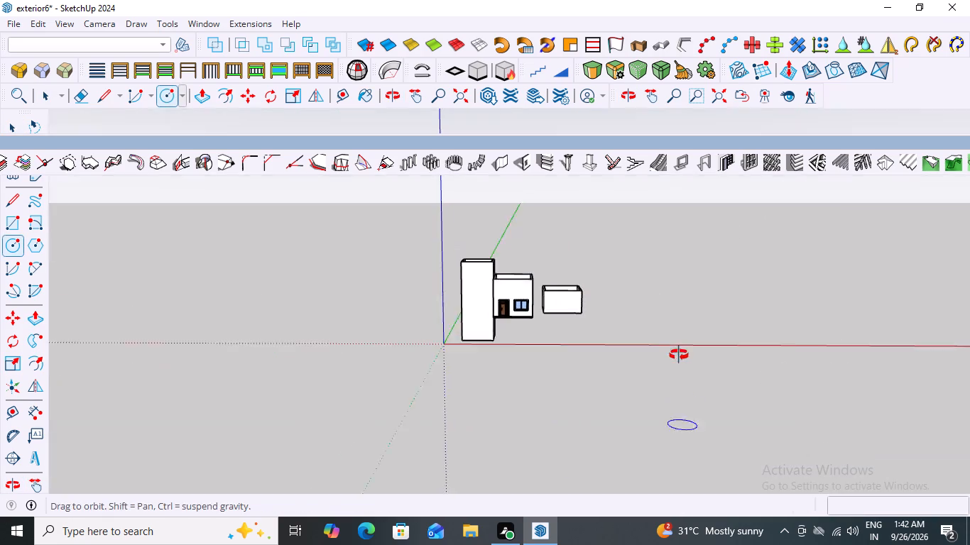
middle_drag(679, 355, 680, 358)
scroll(636, 241, up, 4)
click(600, 355)
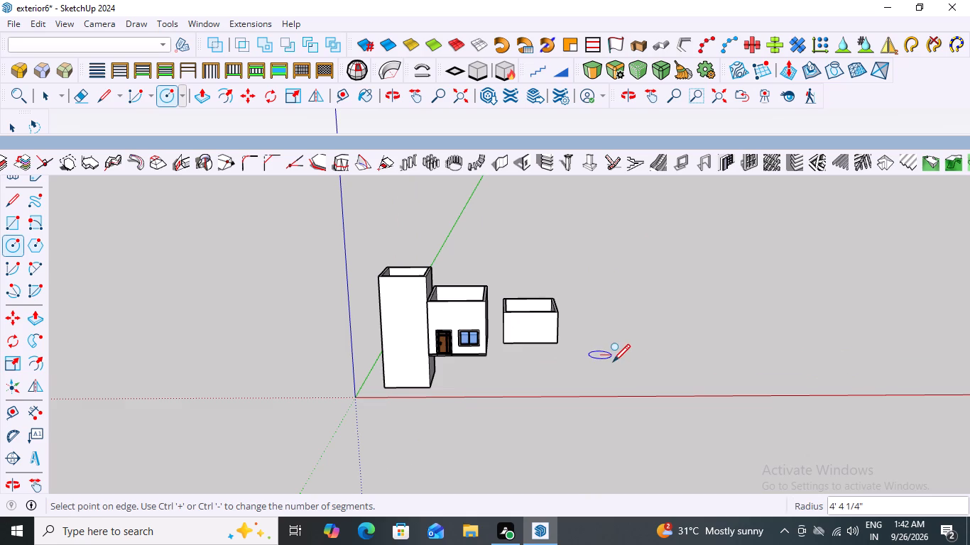
click(613, 360)
click(638, 348)
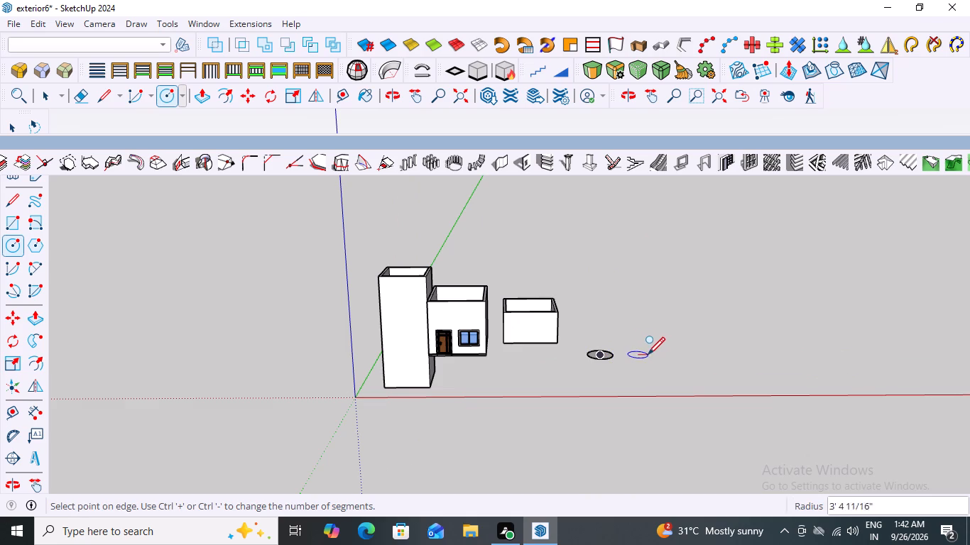
click(648, 354)
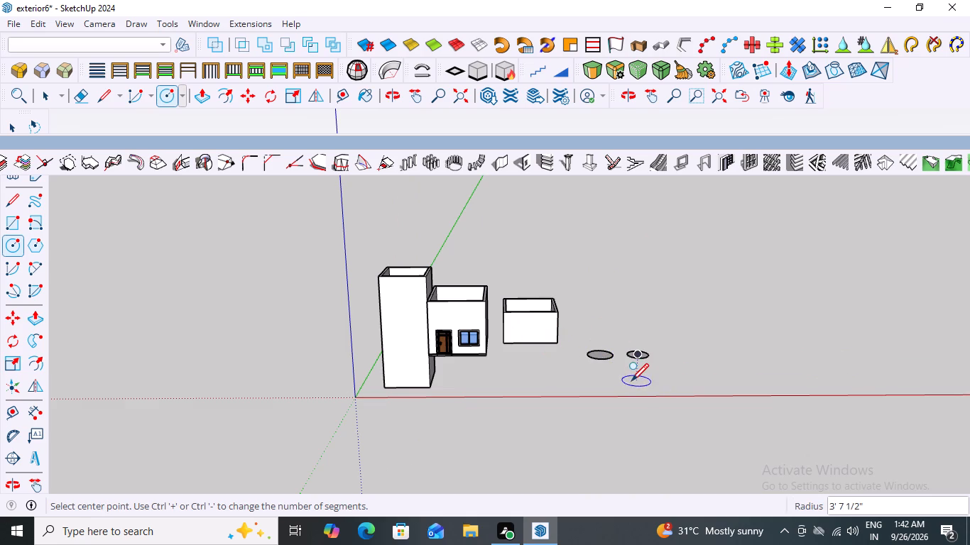
click(631, 380)
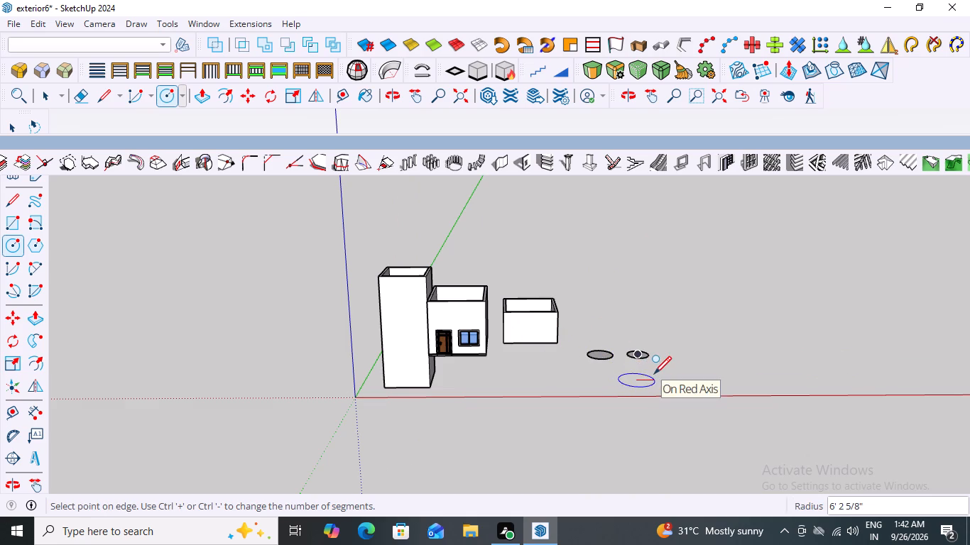
click(654, 373)
Add four more ground circles beyond the first three, with radii of about 4', 4' 11", 4' 5" and 8' 7".
click(669, 360)
click(681, 366)
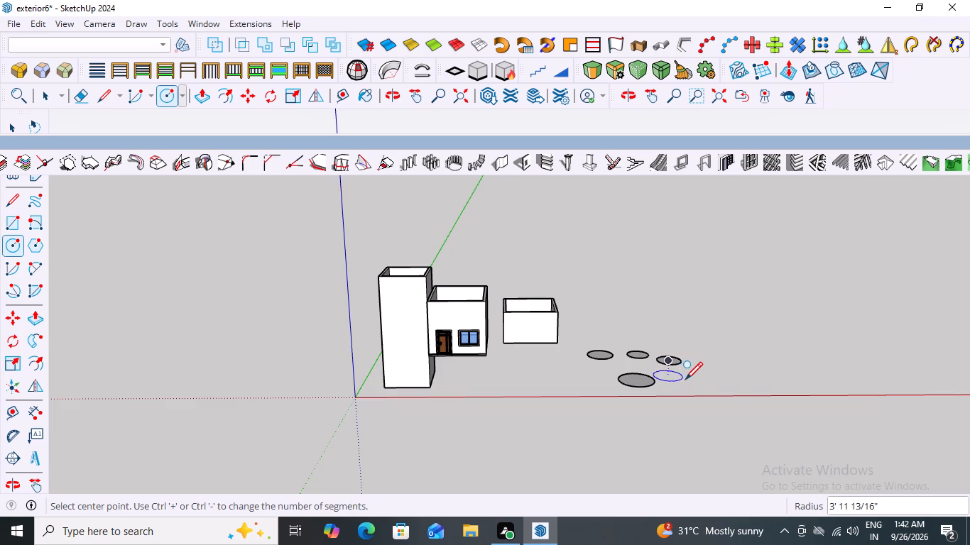
click(685, 378)
click(682, 377)
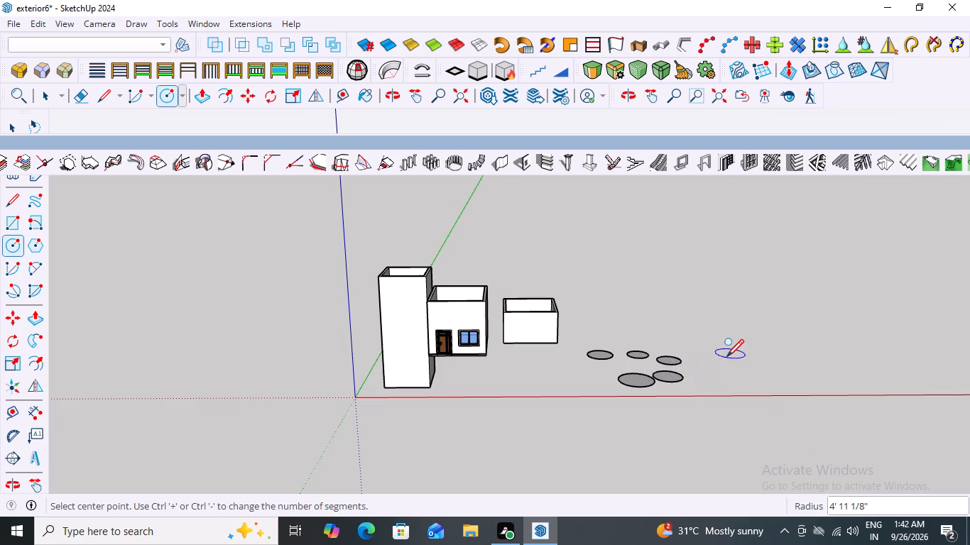
click(707, 368)
click(721, 376)
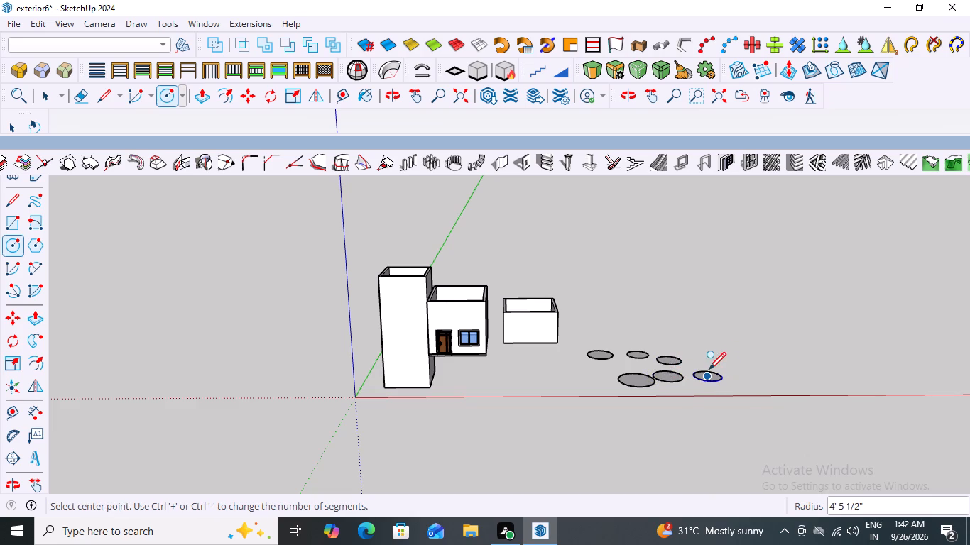
click(698, 348)
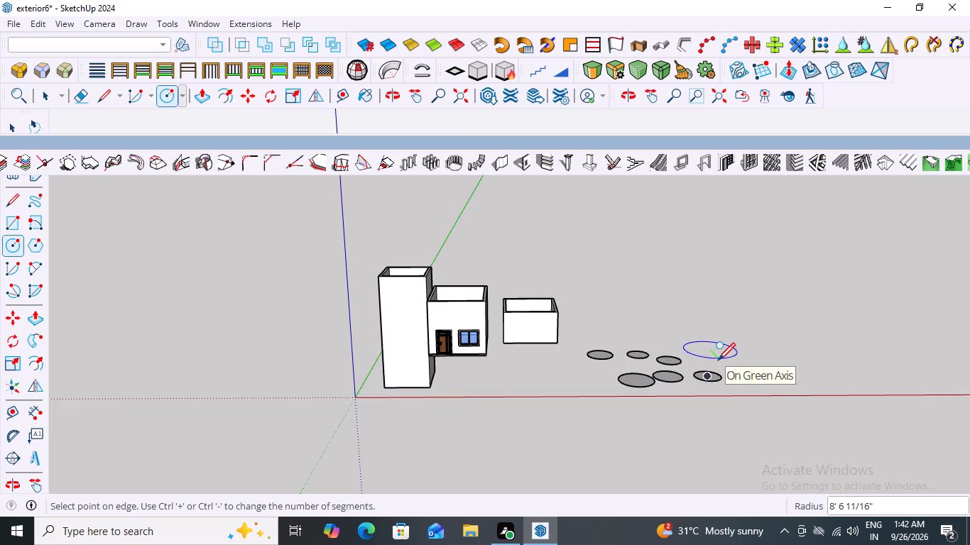
click(718, 359)
Draw three circles among the ones nearest the house, with radii of about 1' 8", 2' 9" and 4' 10".
scroll(640, 332, down, 5)
scroll(632, 411, up, 10)
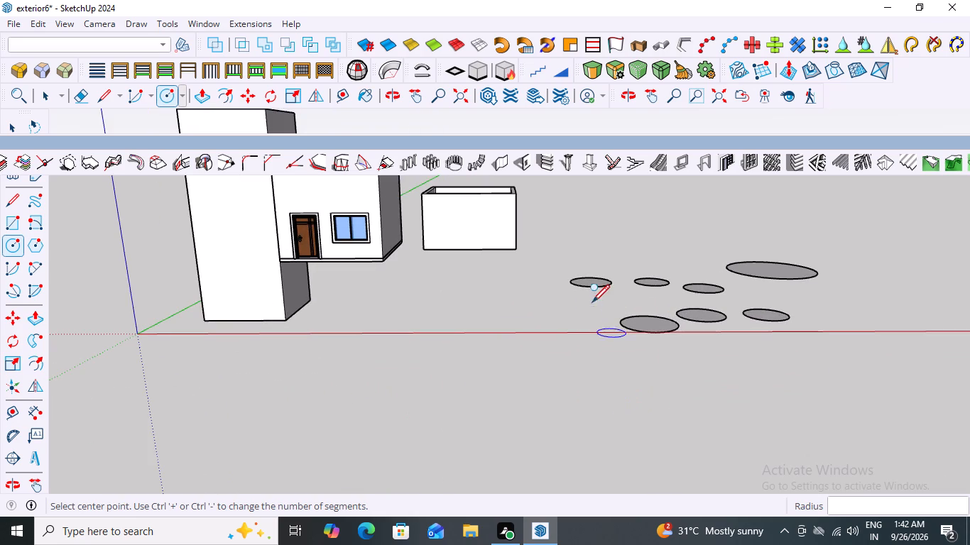
click(560, 309)
click(569, 313)
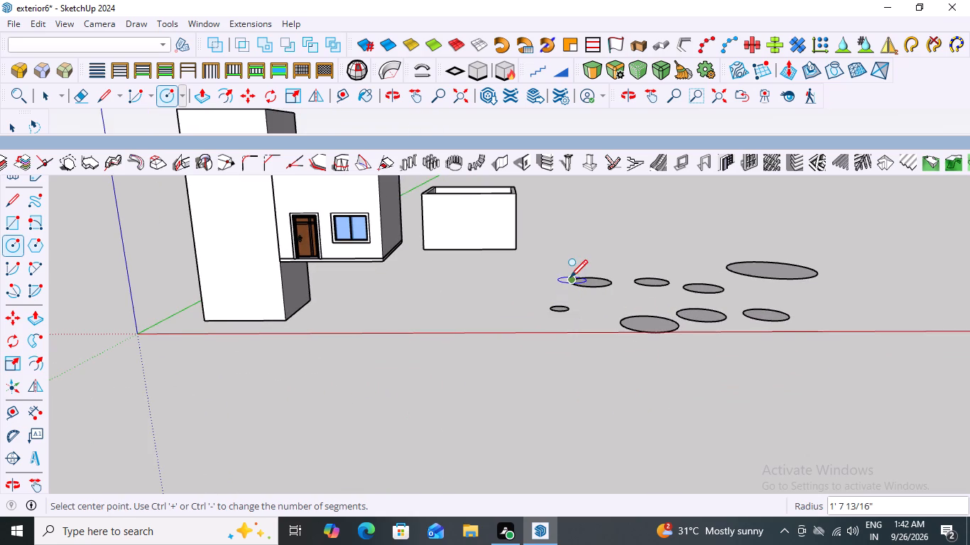
scroll(598, 340, up, 4)
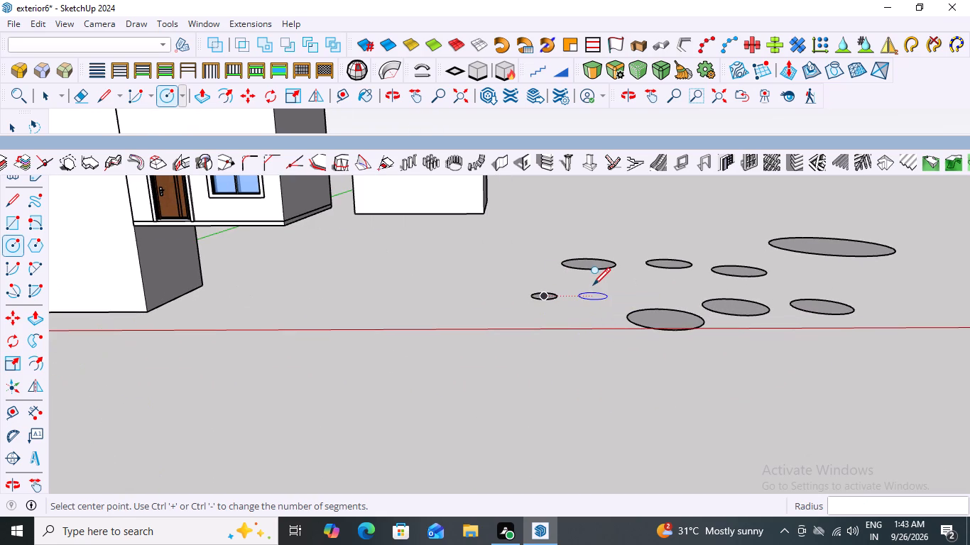
click(593, 284)
click(614, 297)
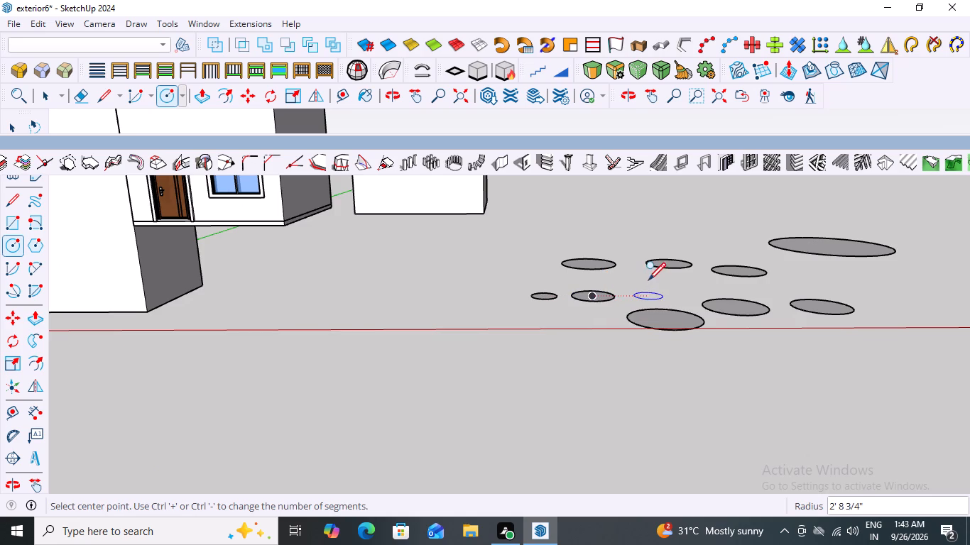
click(648, 278)
click(655, 287)
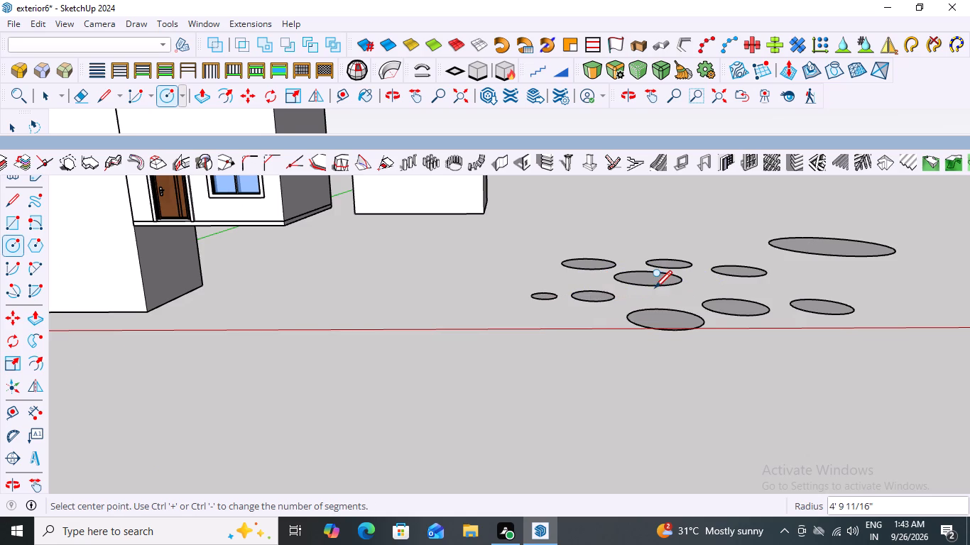
Draw three circles at the far end of the cluster away from the house, with radii of about 7', 2' 2" and 4' 3".
scroll(621, 305, down, 8)
scroll(901, 314, up, 3)
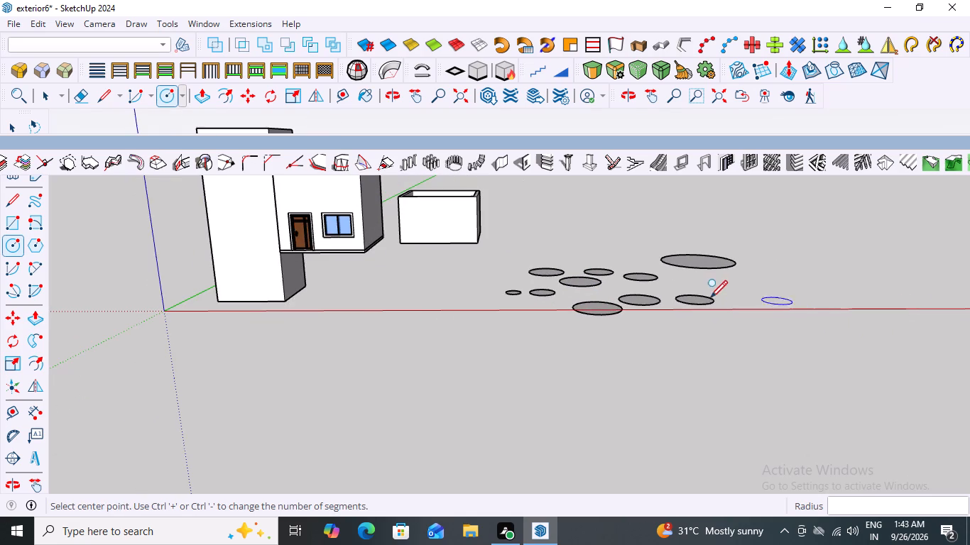
click(739, 287)
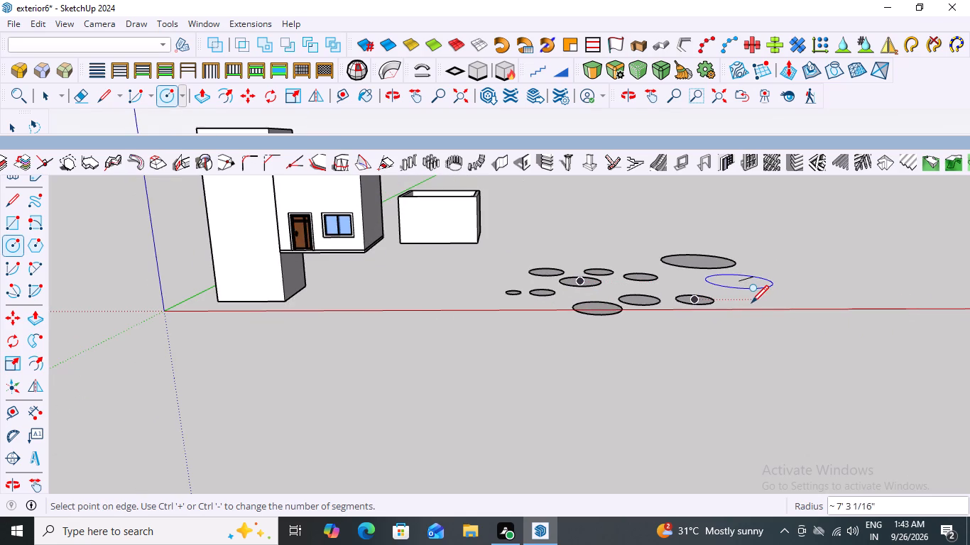
click(748, 300)
click(805, 290)
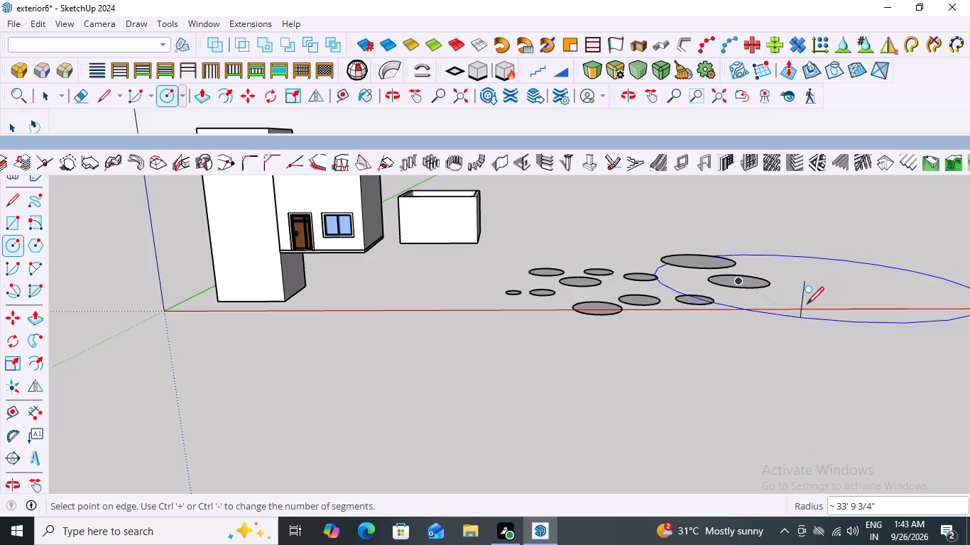
click(814, 297)
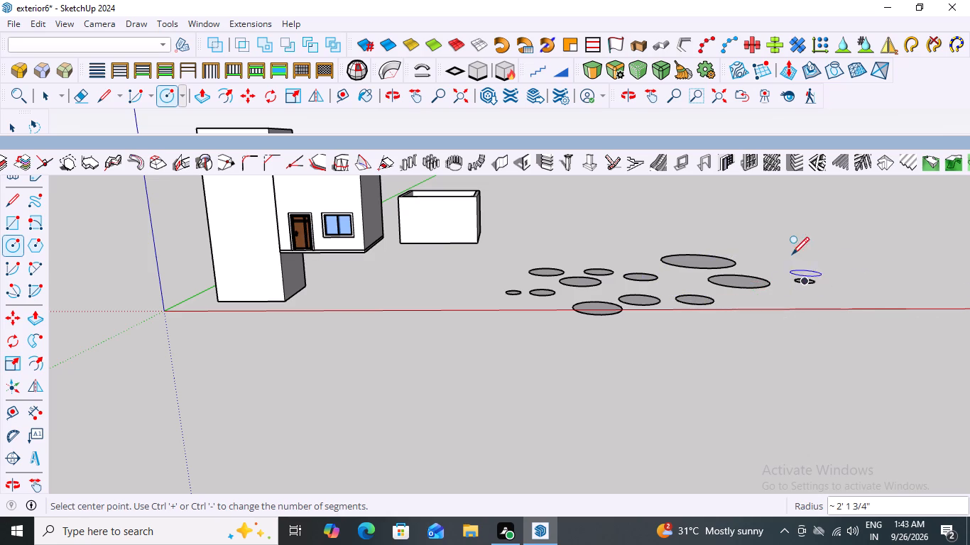
click(770, 244)
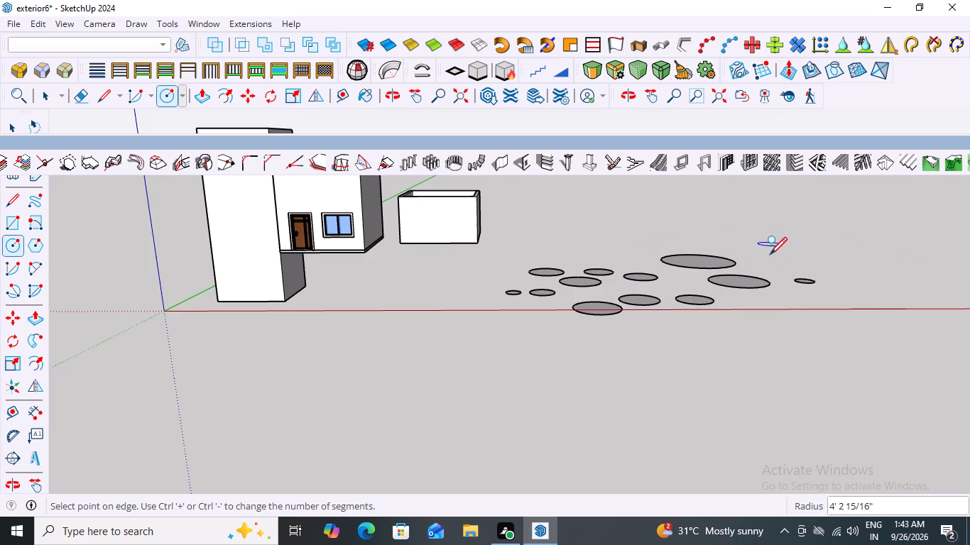
click(769, 253)
Draw a small circle of about 1' 5" radius near the house-side circles and a large one of about 34' radius overlapping them.
scroll(612, 304, up, 8)
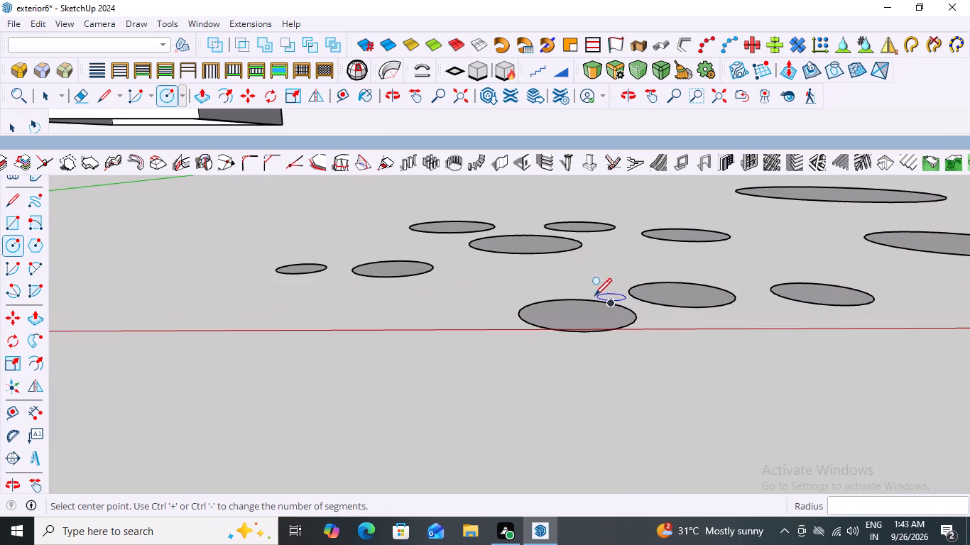
click(457, 270)
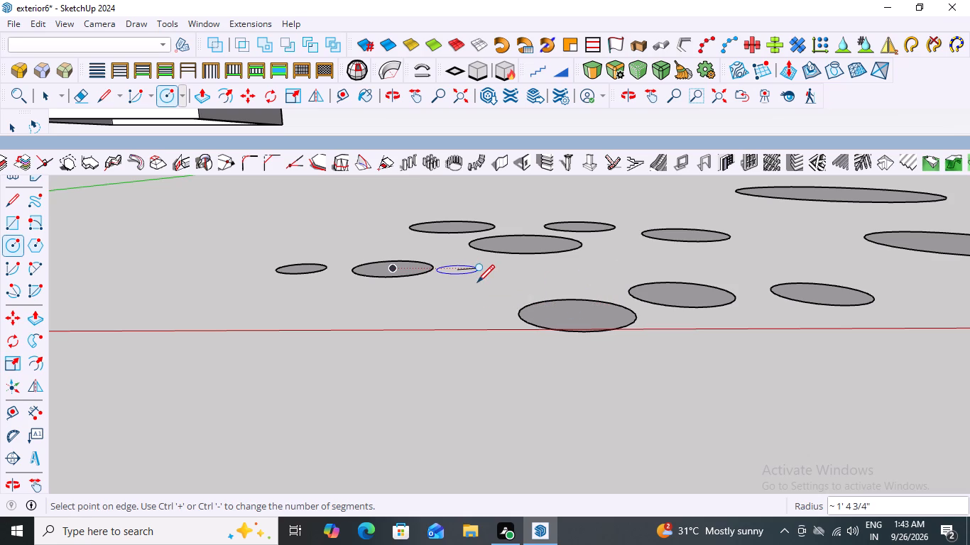
click(477, 281)
click(404, 299)
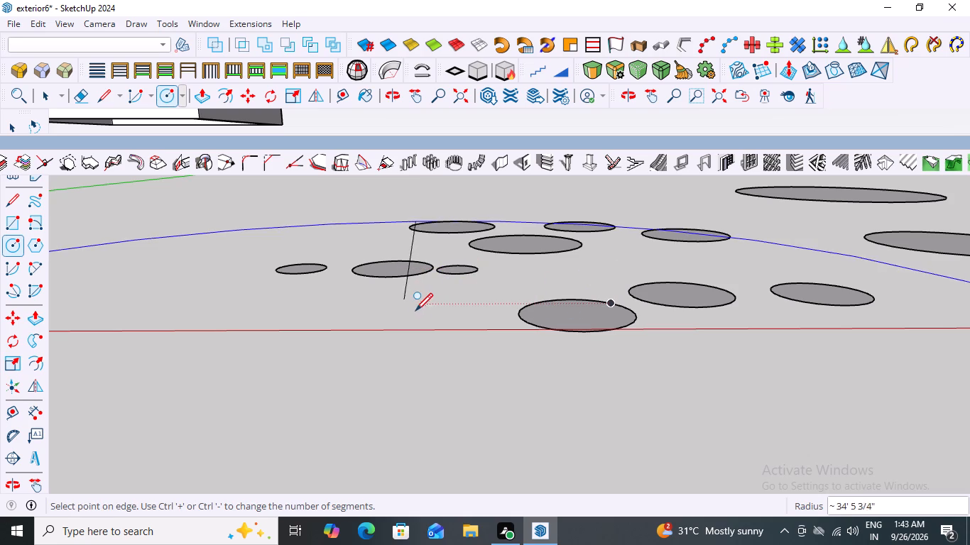
click(418, 310)
Draw three overlapping circles at the far end of the cluster, the first two with radii of about 23' and 51'.
scroll(439, 284, down, 5)
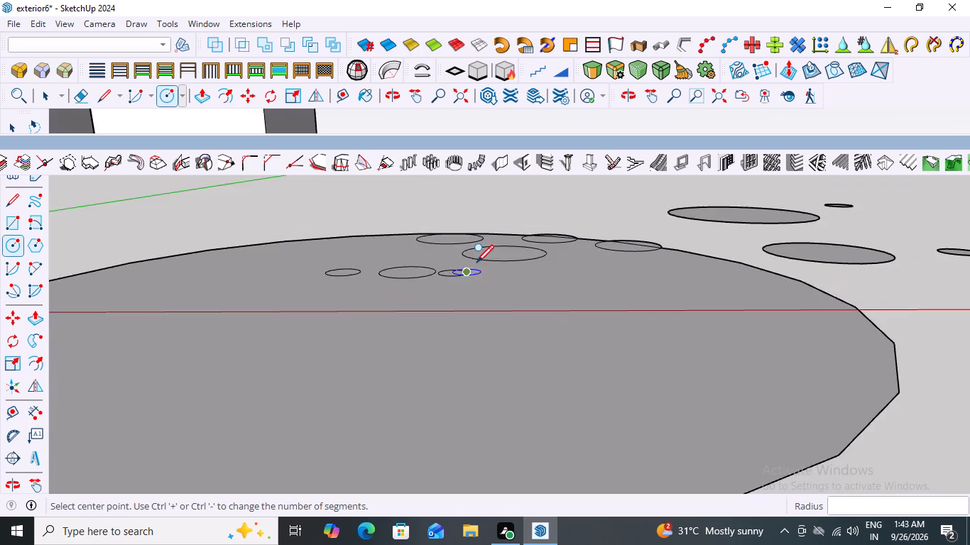
scroll(476, 261, down, 14)
scroll(592, 343, up, 2)
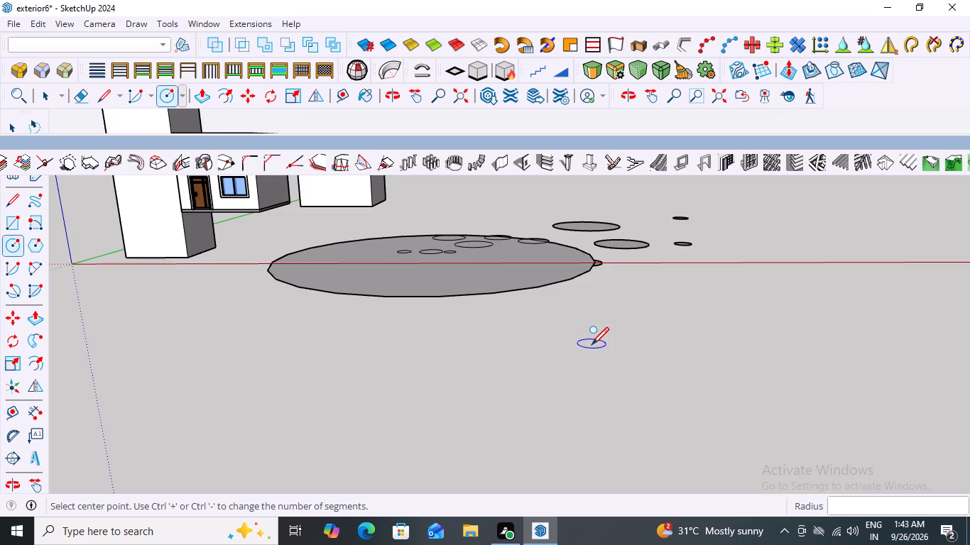
scroll(550, 348, down, 10)
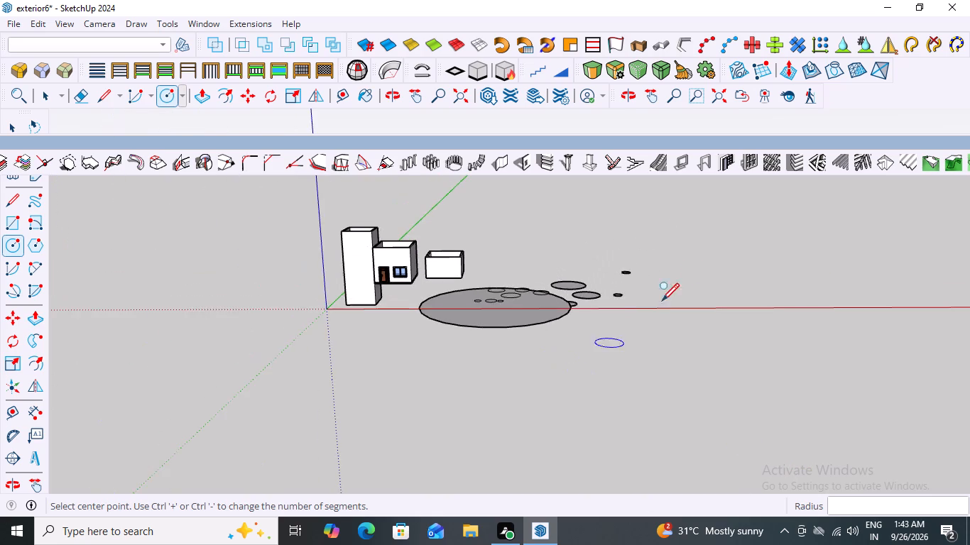
scroll(690, 280, up, 8)
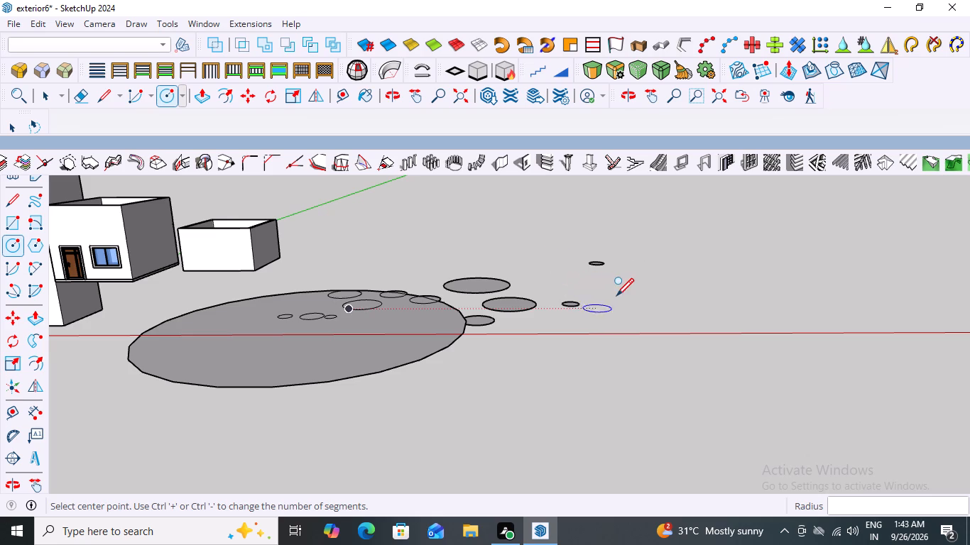
click(605, 287)
click(620, 300)
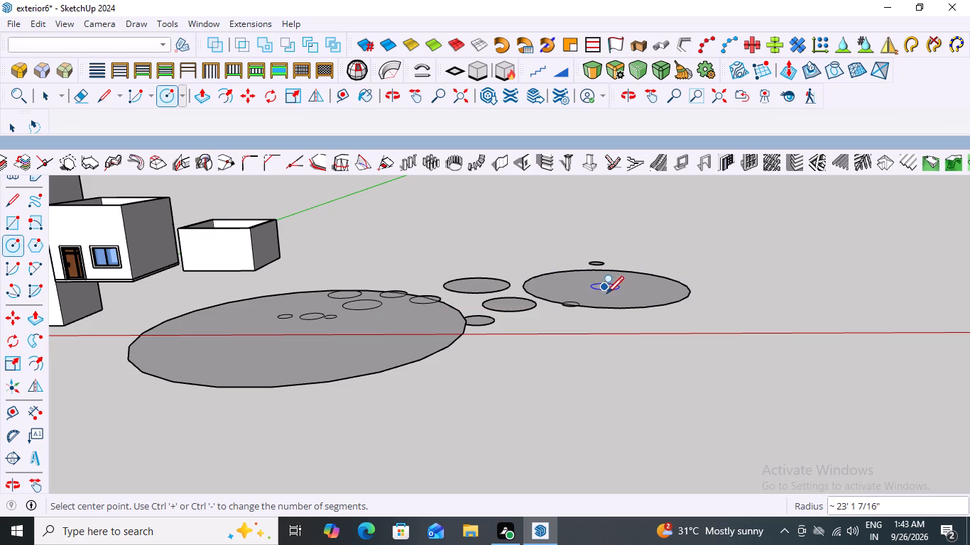
click(506, 255)
click(519, 272)
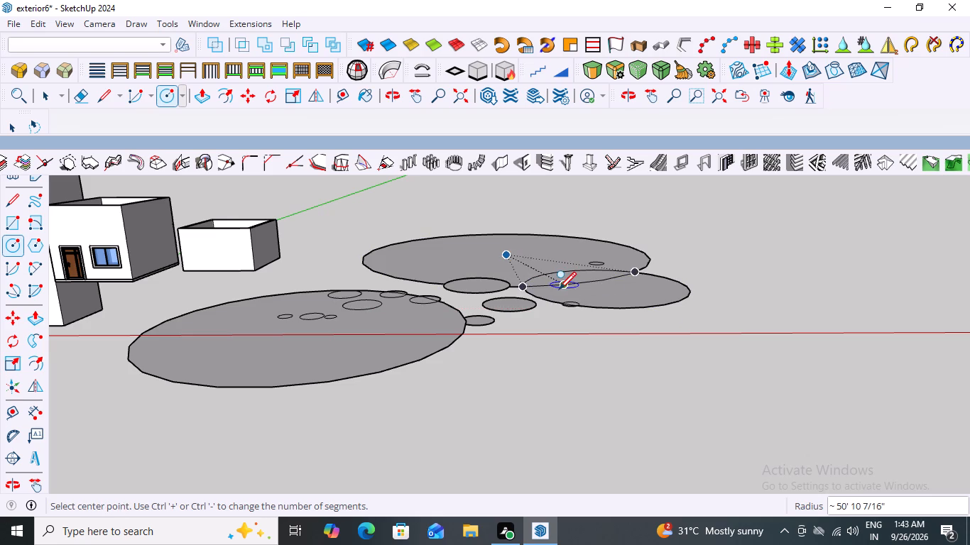
click(559, 288)
click(574, 306)
Add two circles at the outer edge of the overlapping far-end circles, with radii of about 35' and 8' 9".
scroll(716, 309, down, 6)
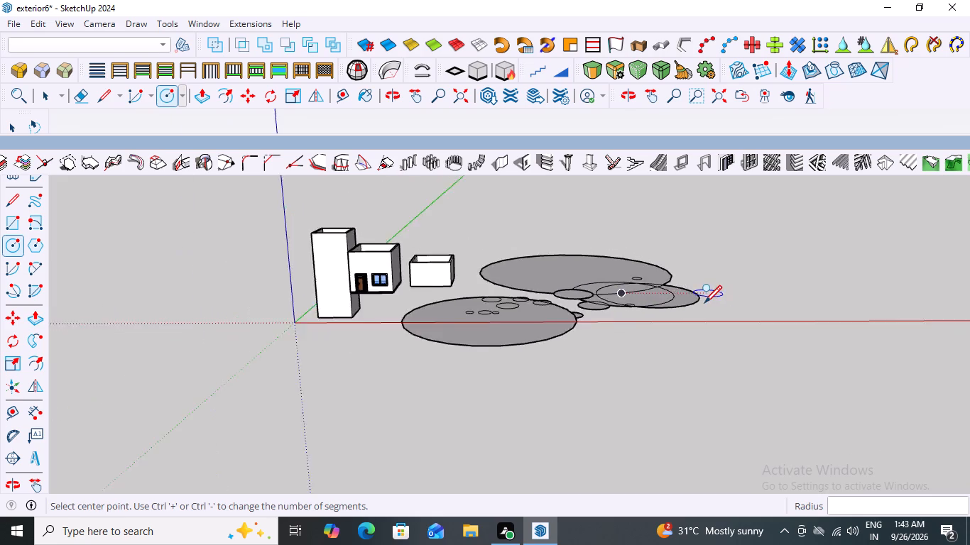
scroll(704, 302, down, 4)
scroll(670, 337, up, 7)
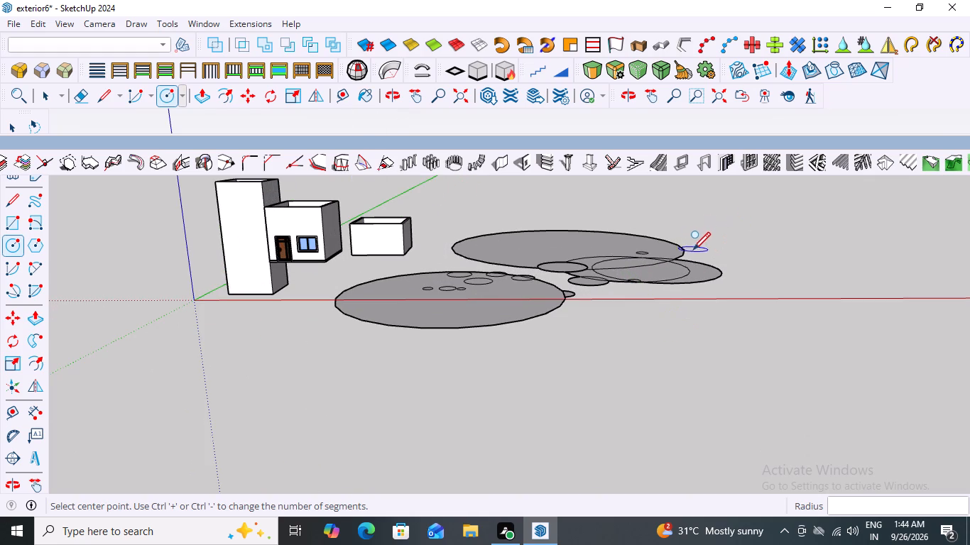
click(696, 248)
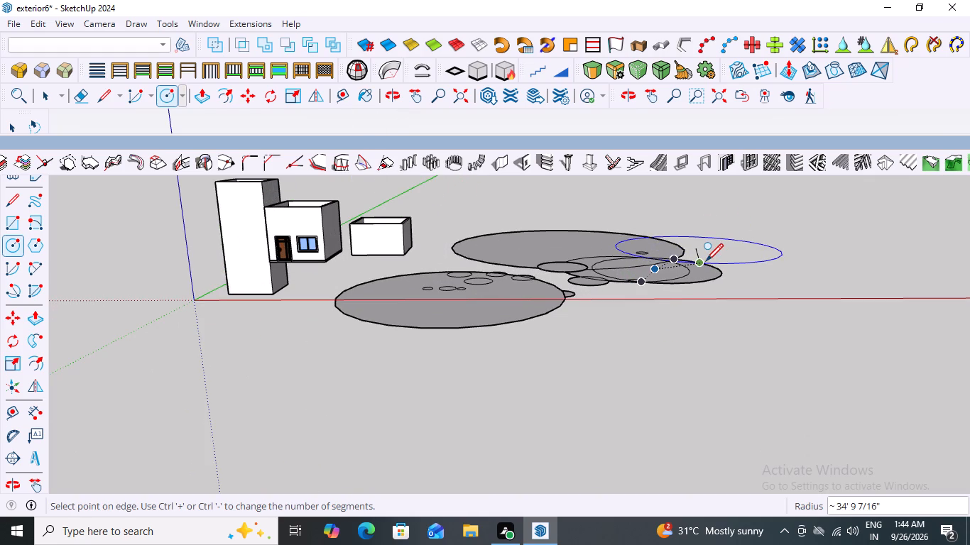
click(705, 260)
scroll(577, 275, down, 7)
scroll(736, 294, up, 4)
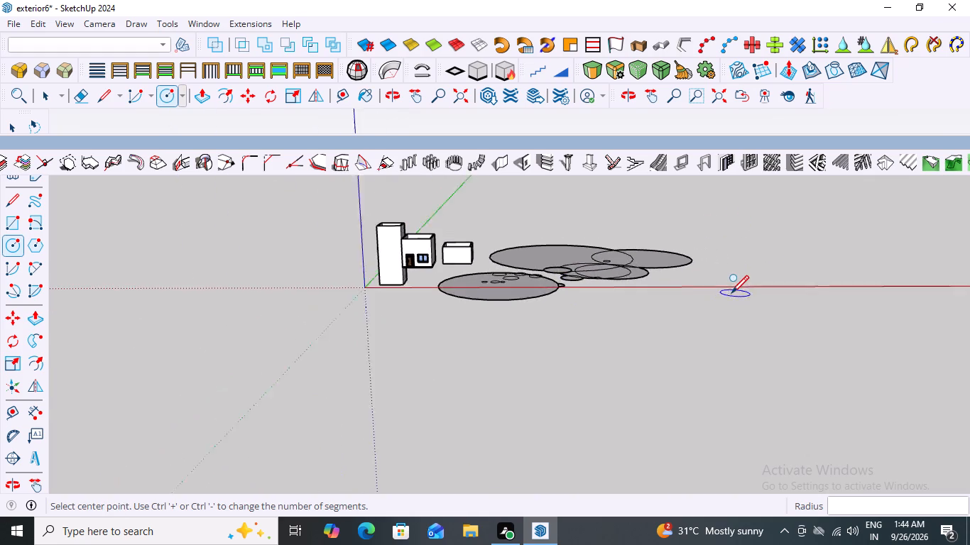
scroll(717, 284, up, 4)
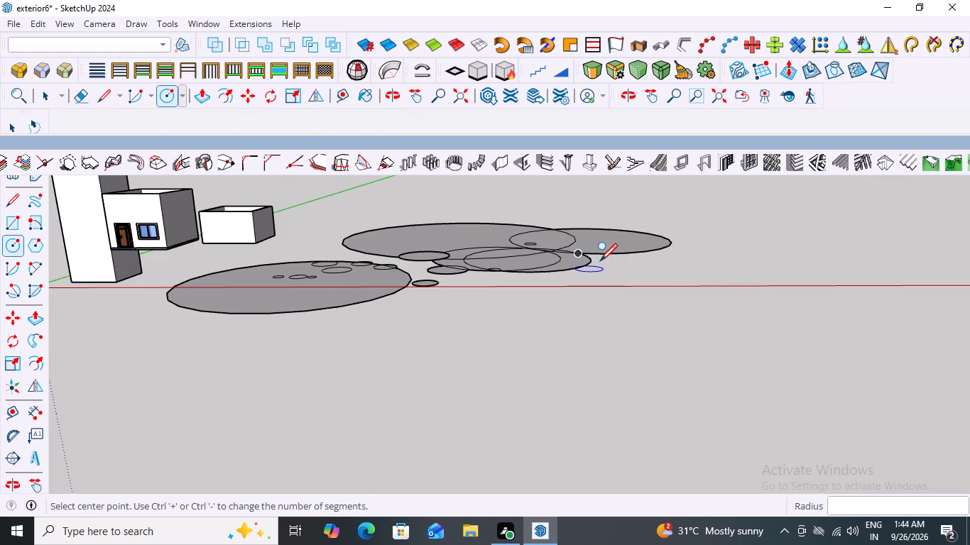
click(600, 260)
click(611, 266)
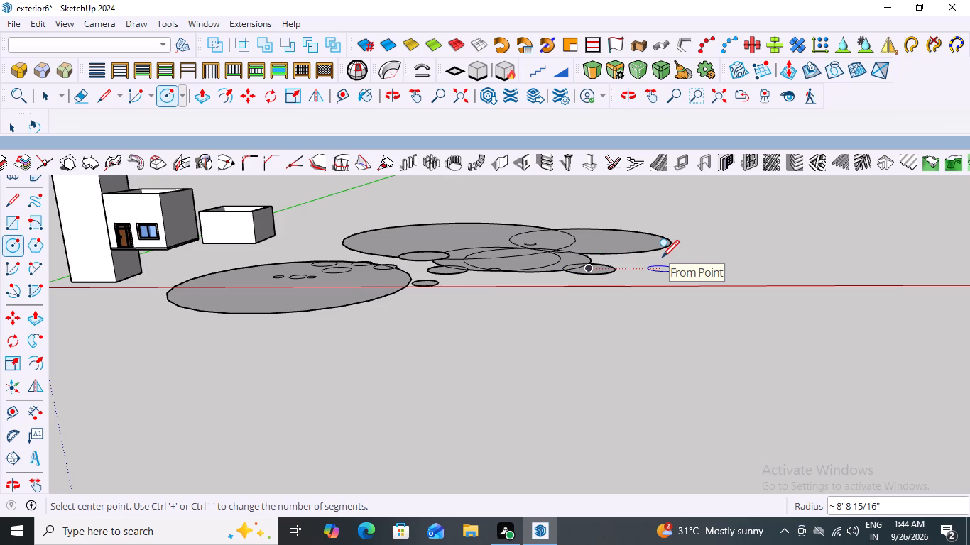
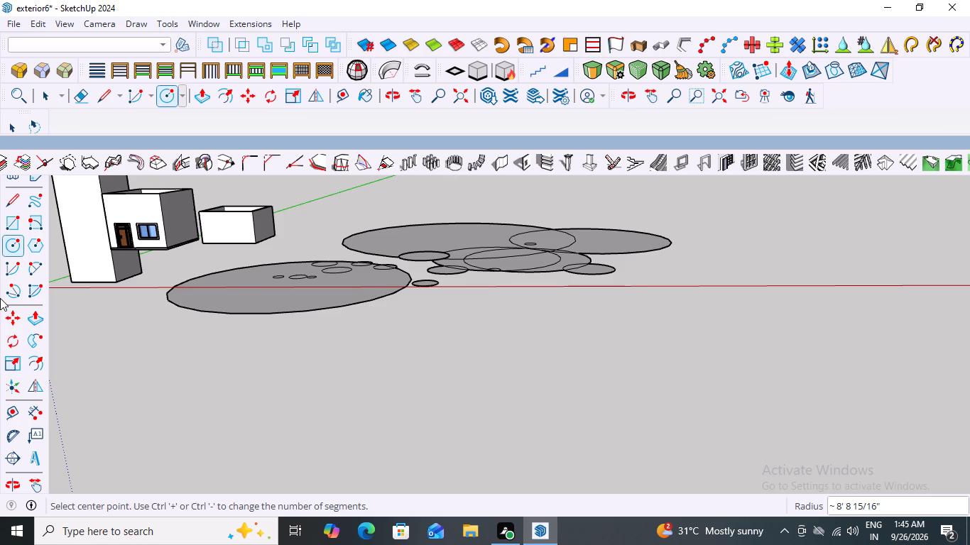
Delete the overlapping circles at the far end of the cluster, away from the house.
scroll(190, 247, down, 4)
key(space)
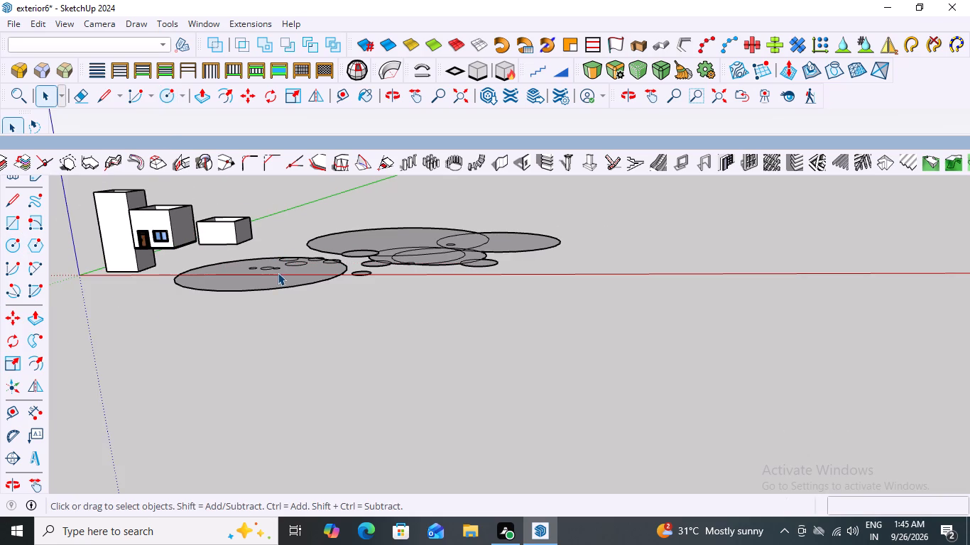
key(Escape)
scroll(332, 313, down, 9)
scroll(298, 275, up, 3)
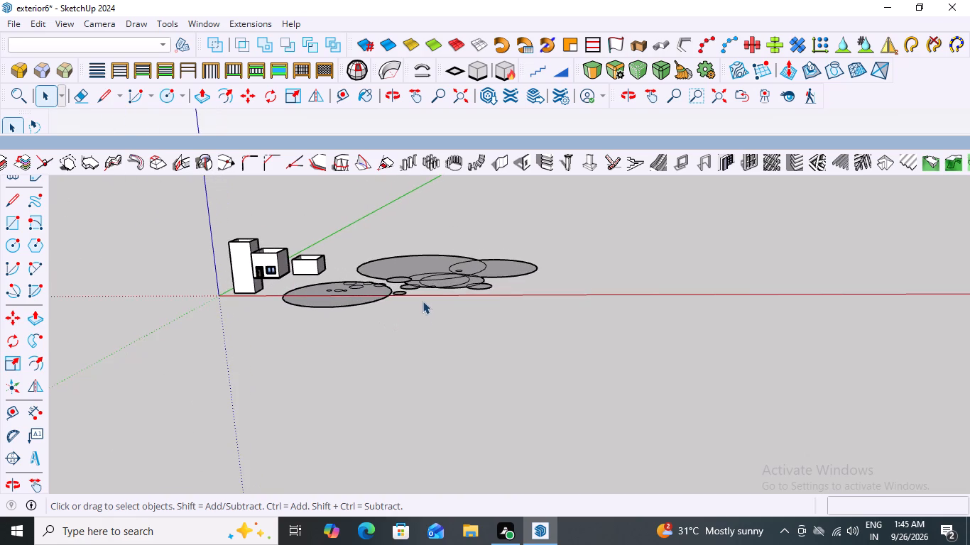
scroll(423, 300, down, 2)
middle_drag(442, 270, 482, 336)
scroll(228, 336, up, 2)
scroll(388, 273, up, 3)
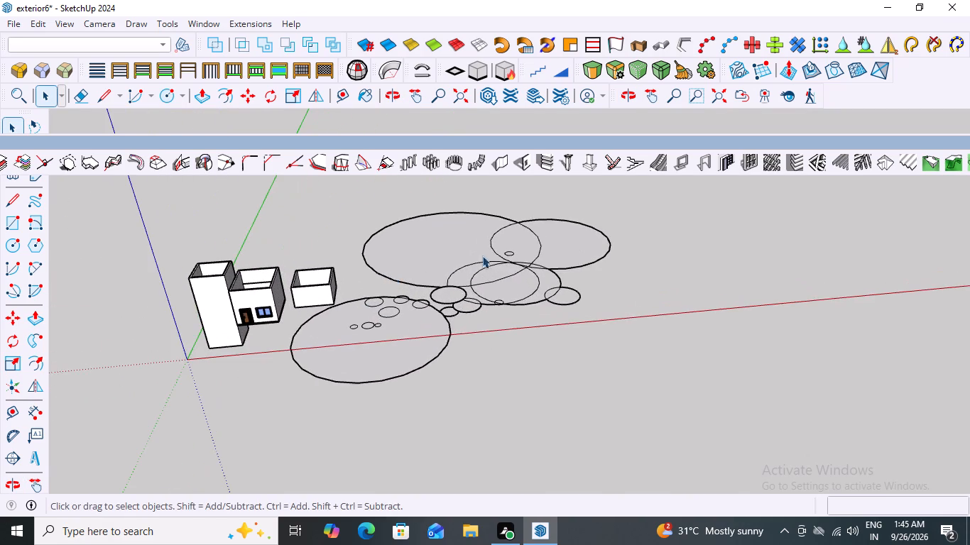
click(631, 208)
drag(631, 209, 549, 290)
drag(663, 209, 495, 318)
drag(495, 318, 465, 320)
key(Delete)
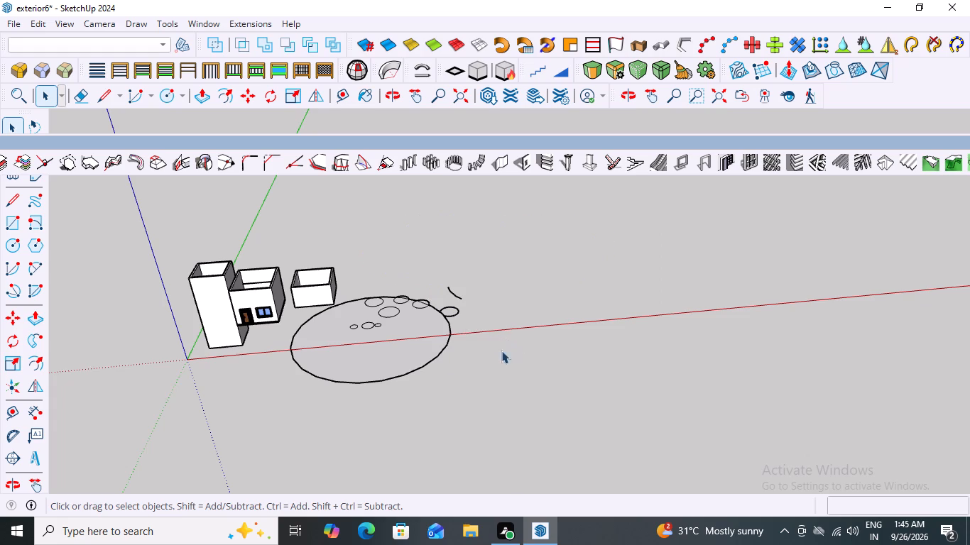
Delete the large house-side circle, the leftover arcs and all the remaining small circles on the ground.
scroll(315, 379, up, 4)
drag(581, 216, 505, 298)
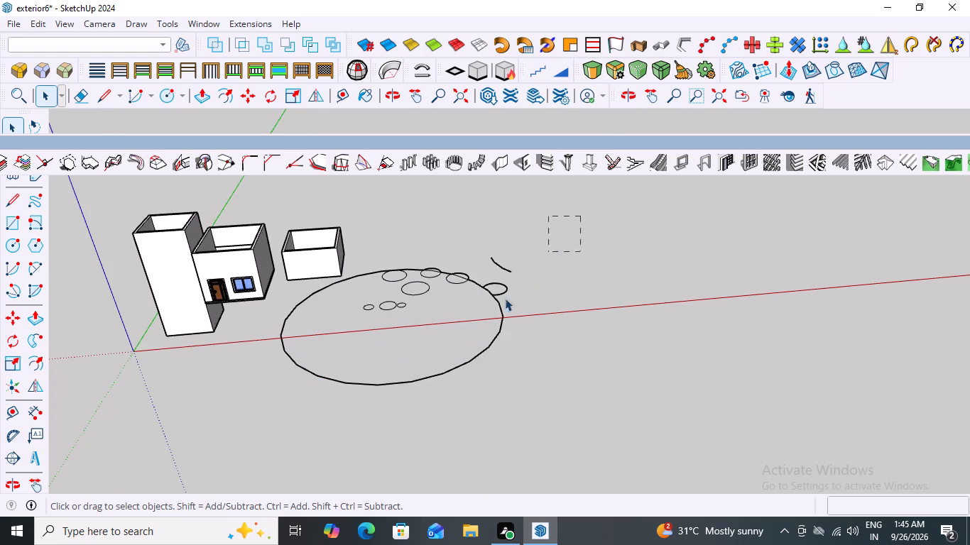
drag(505, 298, 430, 351)
key(Delete)
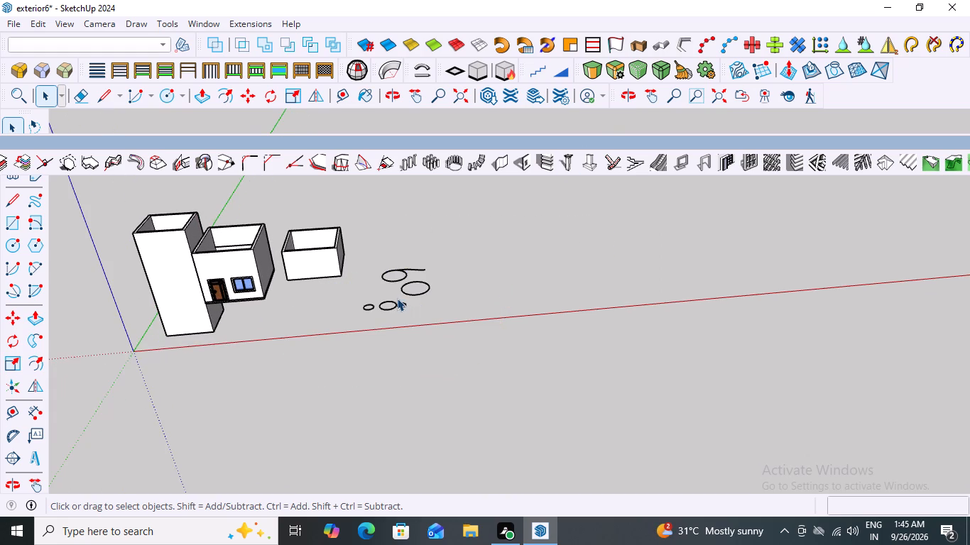
scroll(397, 298, up, 6)
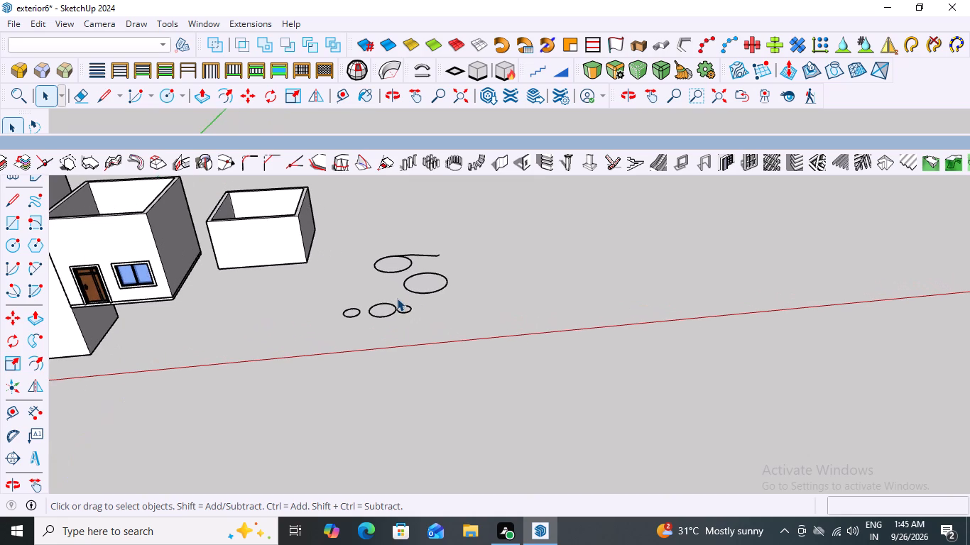
drag(513, 209, 377, 338)
drag(377, 338, 329, 352)
key(Delete)
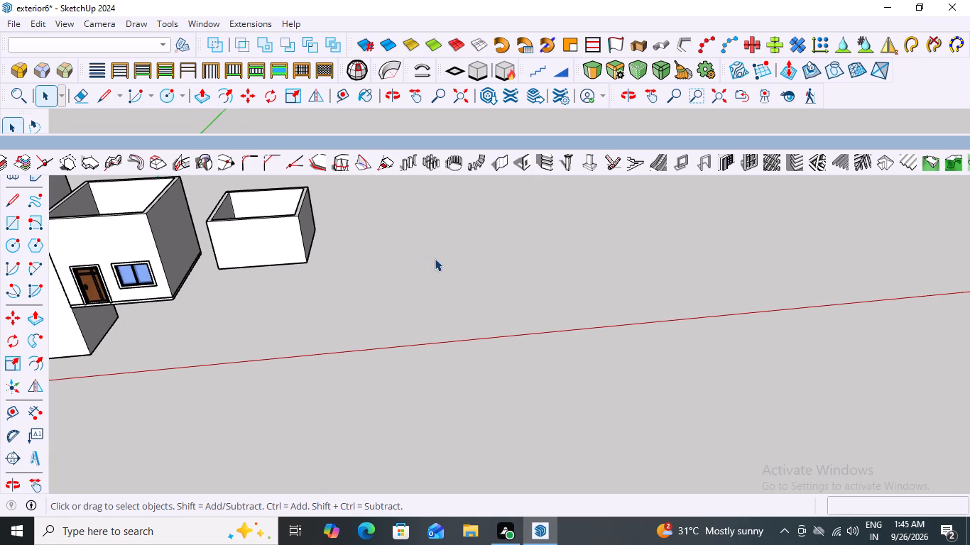
Examine the house and the separate wall group beside it from several angles and distances.
scroll(440, 254, down, 9)
middle_drag(370, 291, 351, 251)
scroll(281, 229, up, 8)
scroll(365, 256, down, 9)
scroll(312, 266, up, 4)
middle_drag(310, 265, 307, 256)
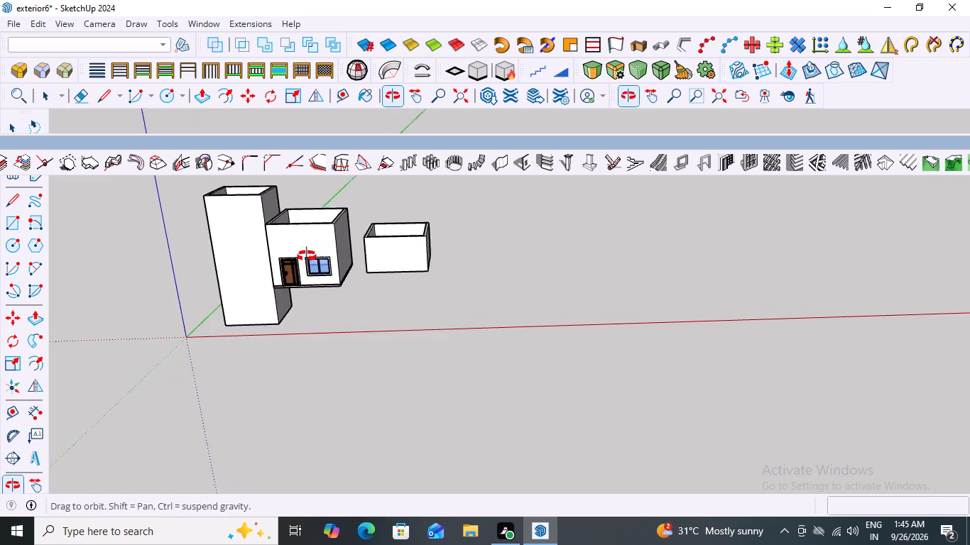
middle_drag(307, 256, 324, 224)
scroll(339, 323, up, 5)
middle_drag(396, 224, 396, 296)
scroll(396, 296, down, 4)
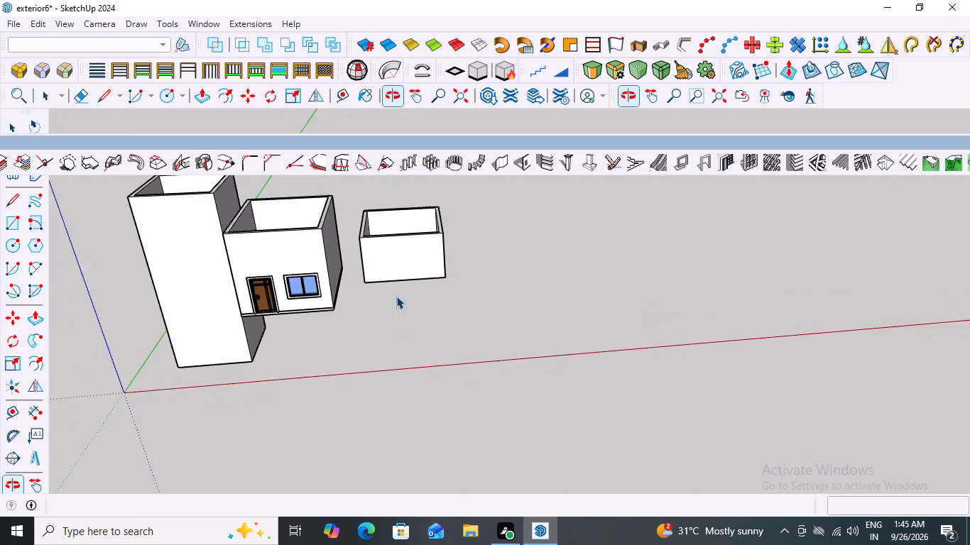
scroll(396, 296, down, 3)
scroll(437, 204, up, 3)
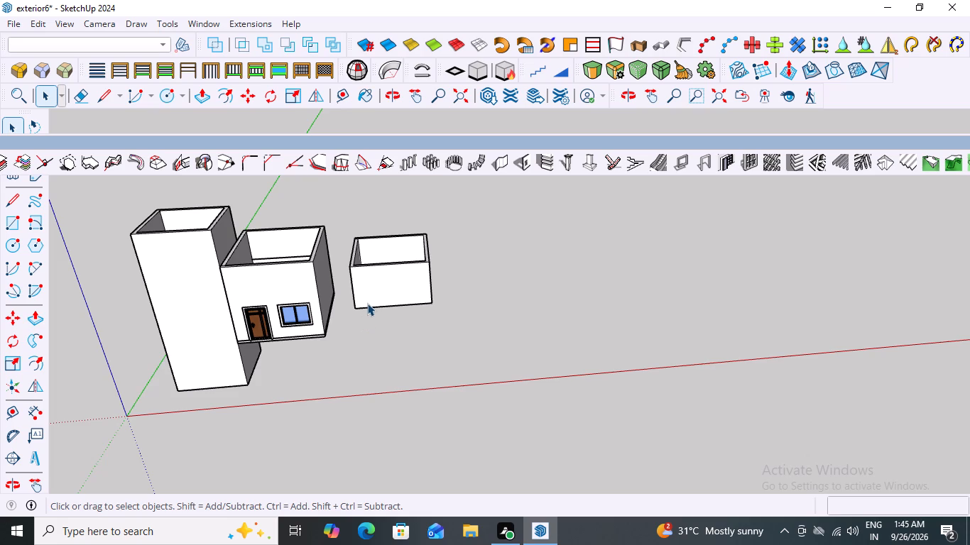
scroll(363, 286, down, 4)
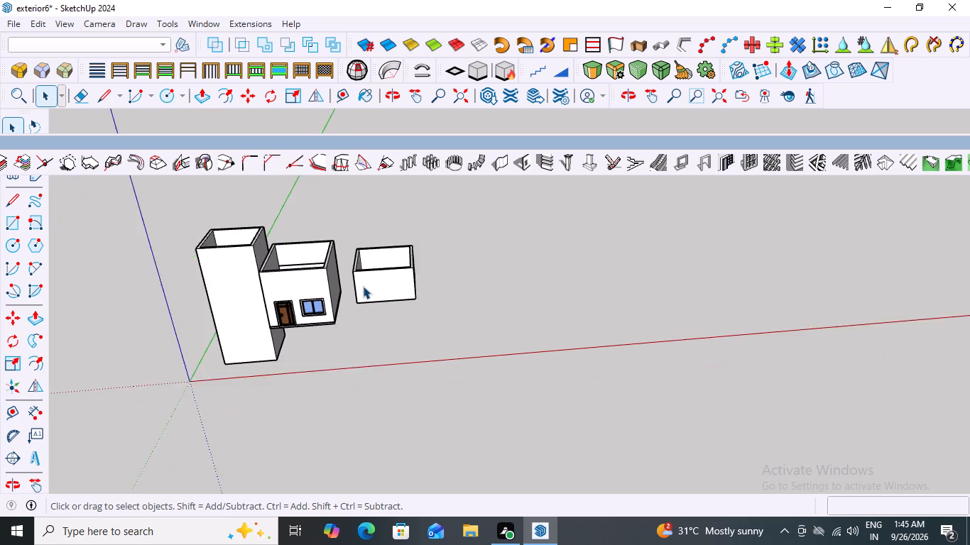
scroll(363, 286, down, 2)
middle_drag(320, 285, 348, 219)
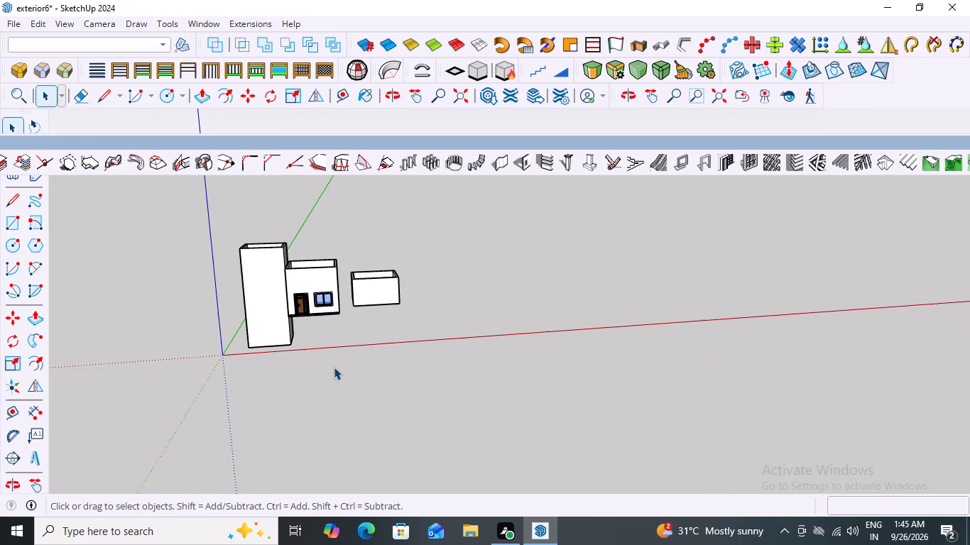
scroll(325, 355, up, 5)
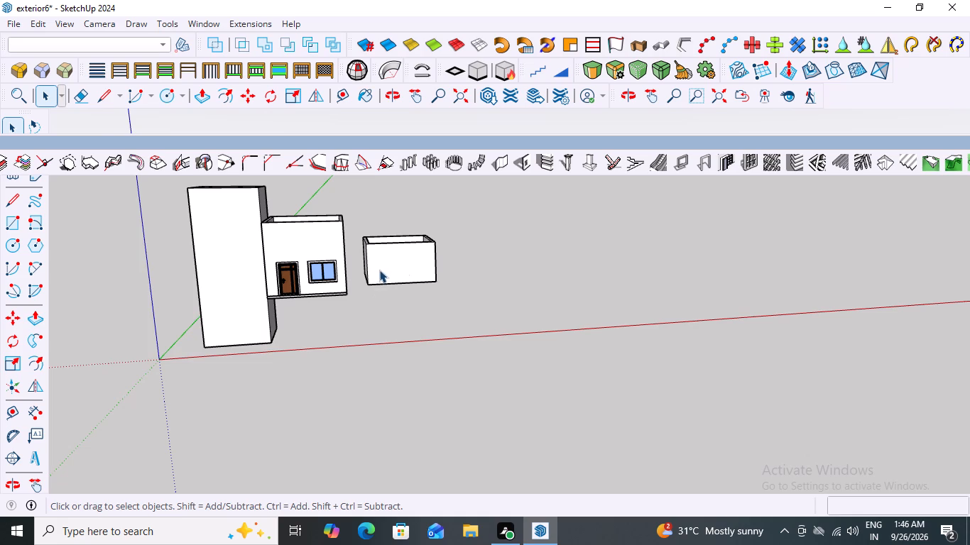
Move the separate wall group under the house's upper block, snapping its top rear outer corner to the floor slab's bottom rear corner.
click(403, 264)
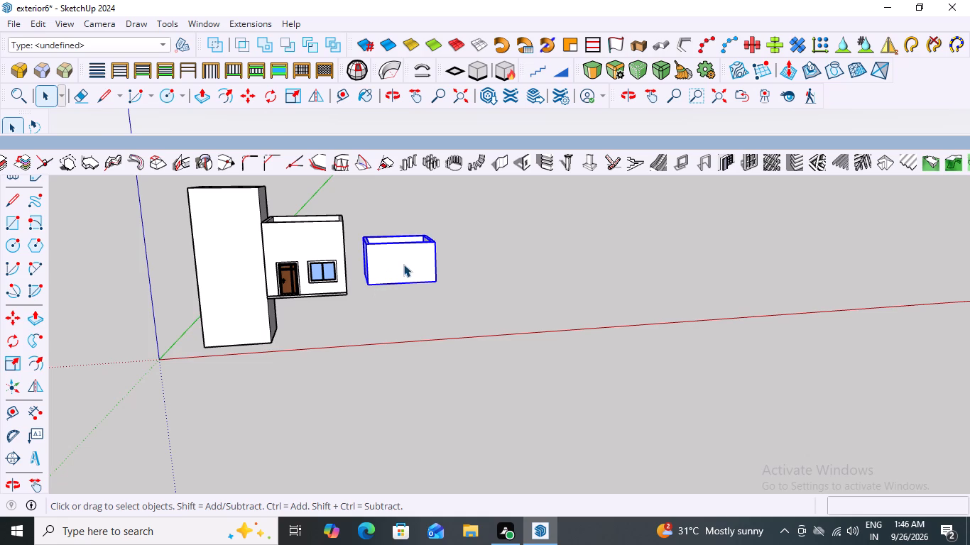
key(m)
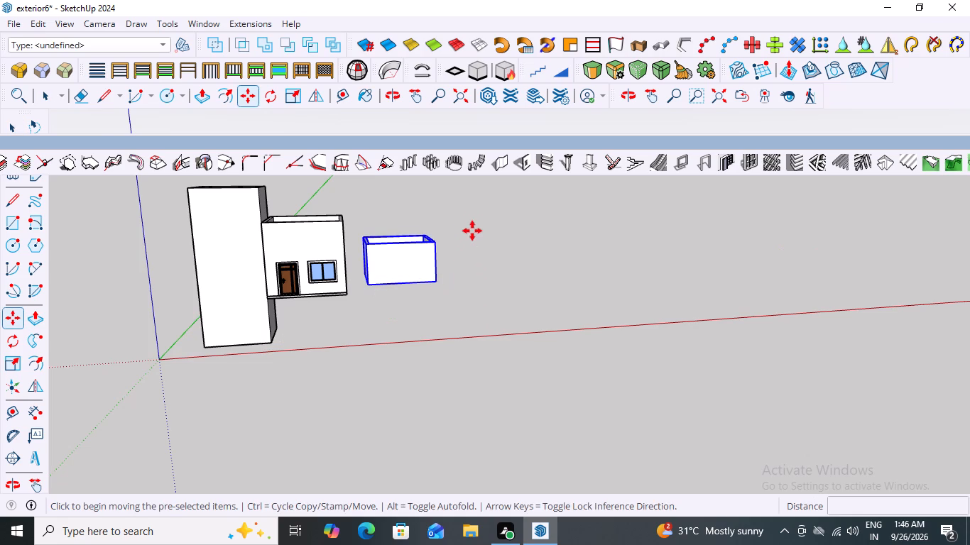
scroll(462, 208, down, 2)
scroll(364, 246, down, 2)
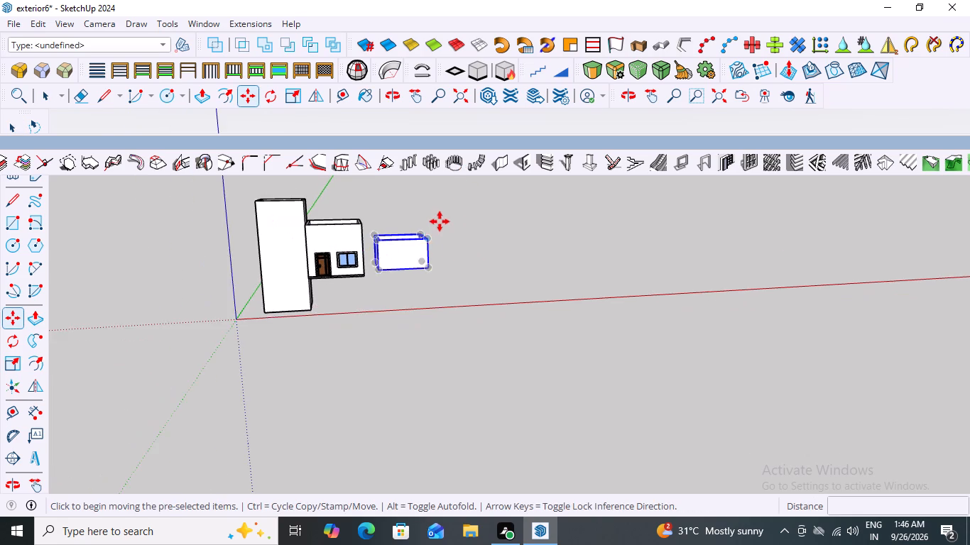
scroll(440, 221, up, 6)
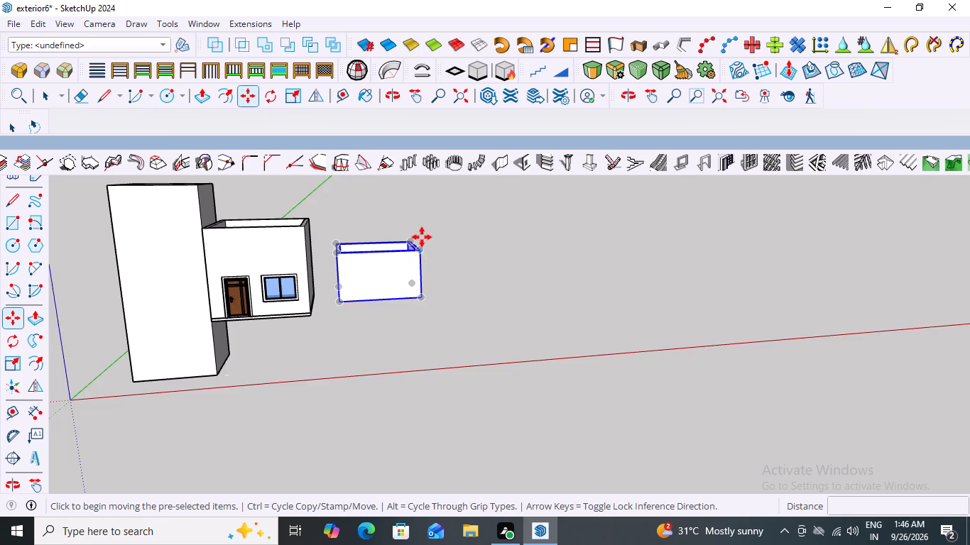
scroll(422, 233, up, 3)
middle_drag(471, 212, 474, 337)
scroll(474, 337, down, 1)
scroll(415, 189, up, 7)
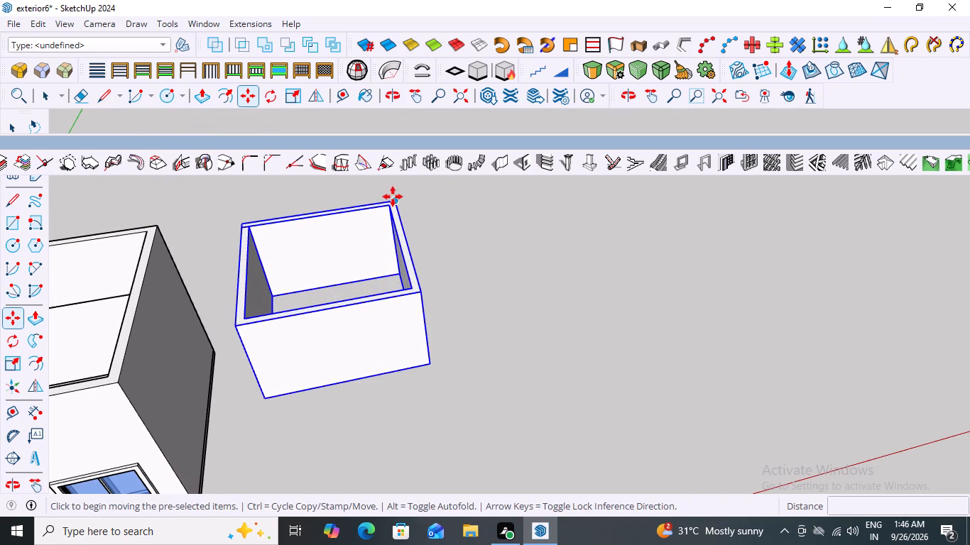
scroll(467, 216, down, 6)
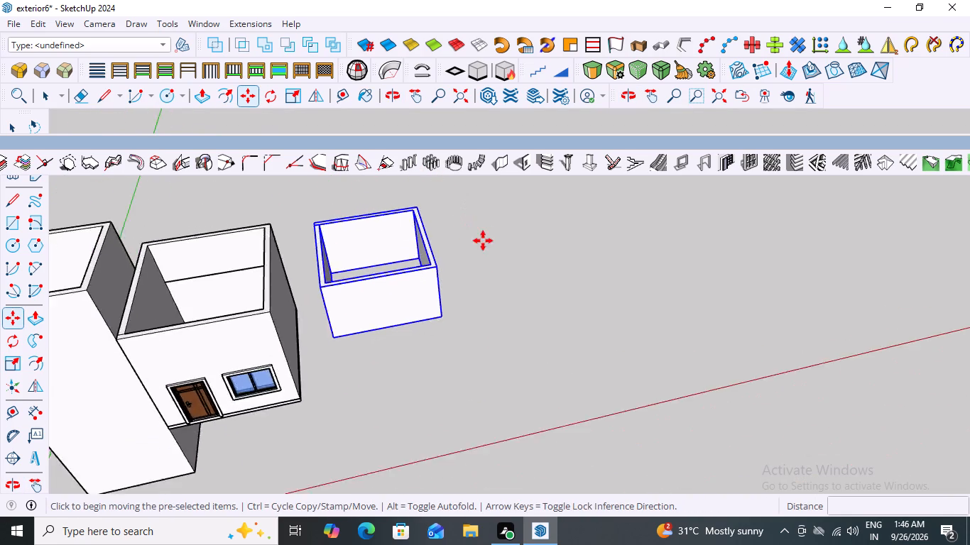
scroll(483, 241, down, 2)
middle_drag(535, 258, 342, 272)
scroll(536, 224, up, 3)
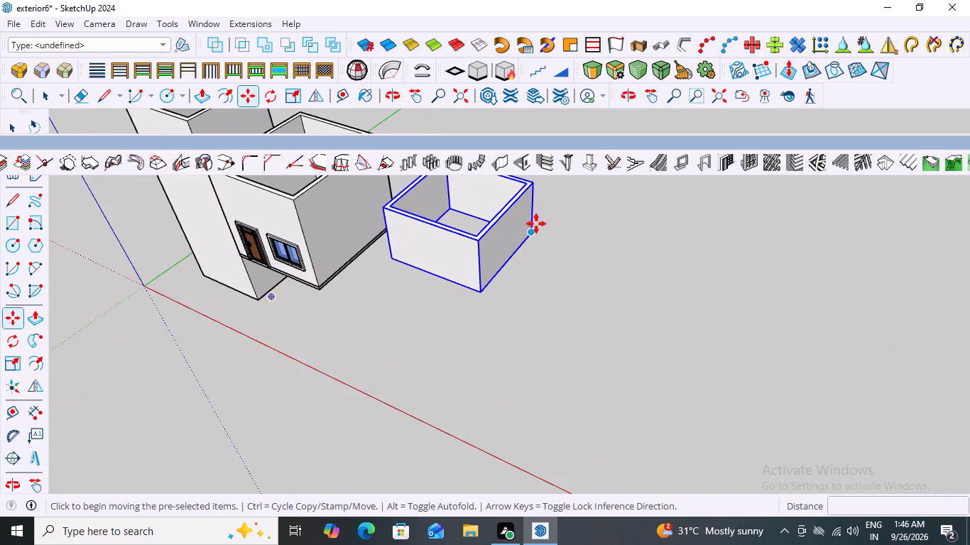
scroll(443, 265, down, 7)
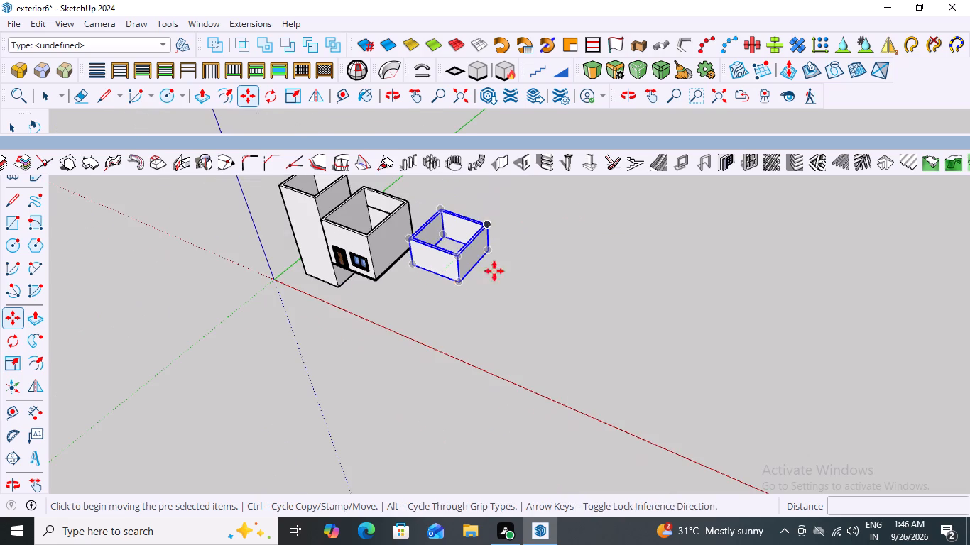
middle_drag(506, 175, 400, 212)
scroll(439, 198, up, 6)
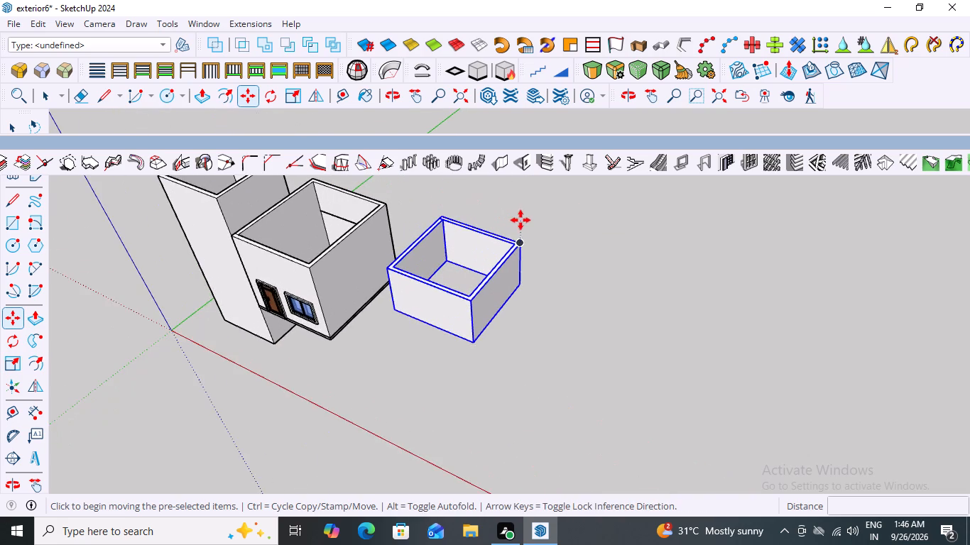
scroll(528, 223, up, 3)
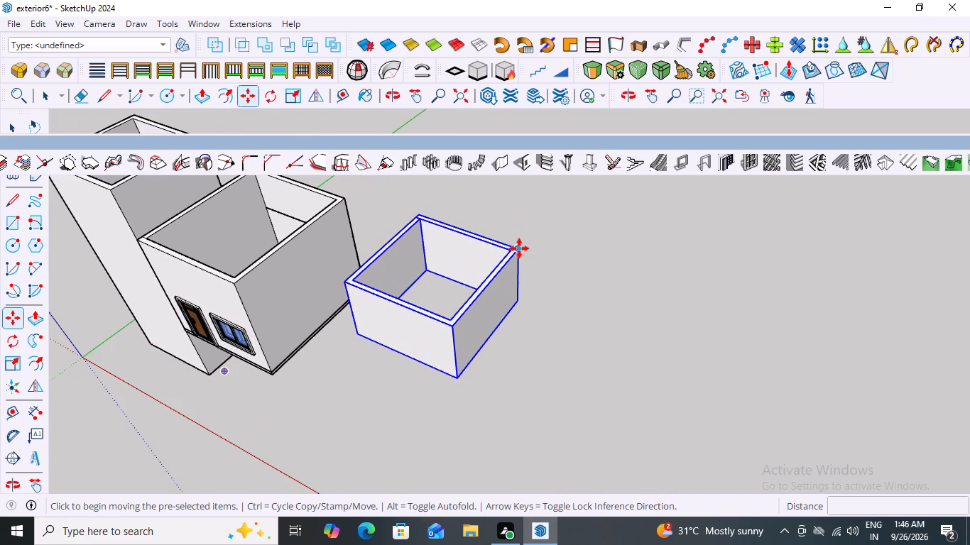
drag(518, 248, 506, 268)
scroll(382, 333, up, 10)
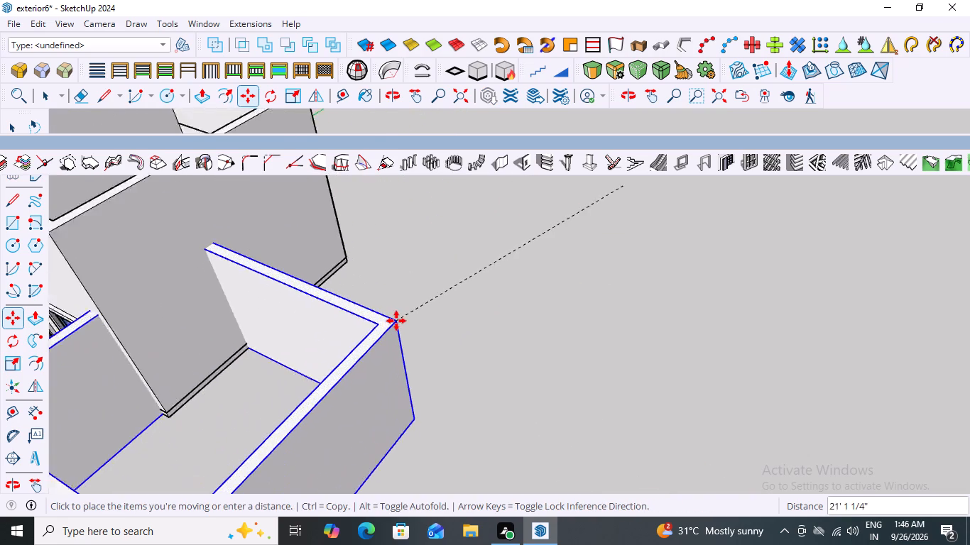
scroll(396, 321, up, 3)
middle_drag(548, 328, 410, 172)
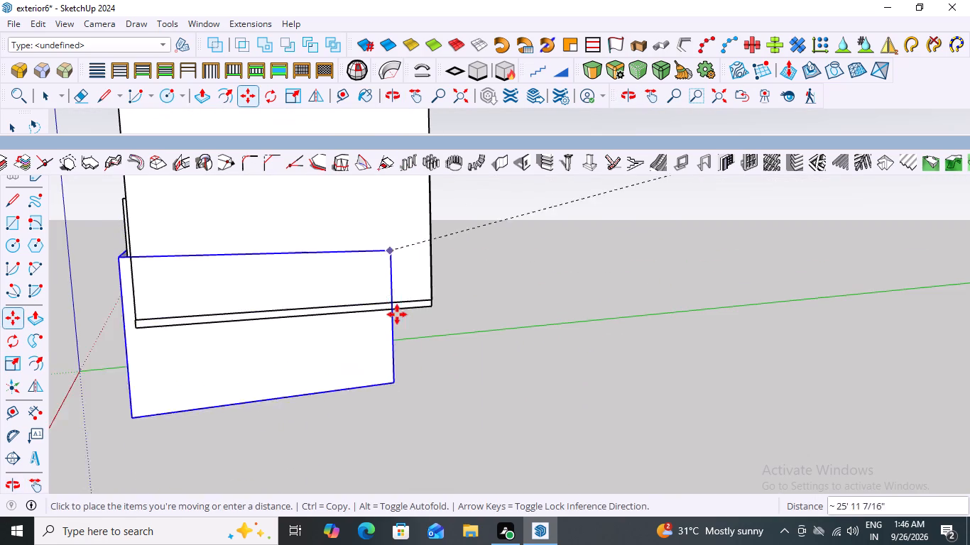
scroll(436, 324, up, 13)
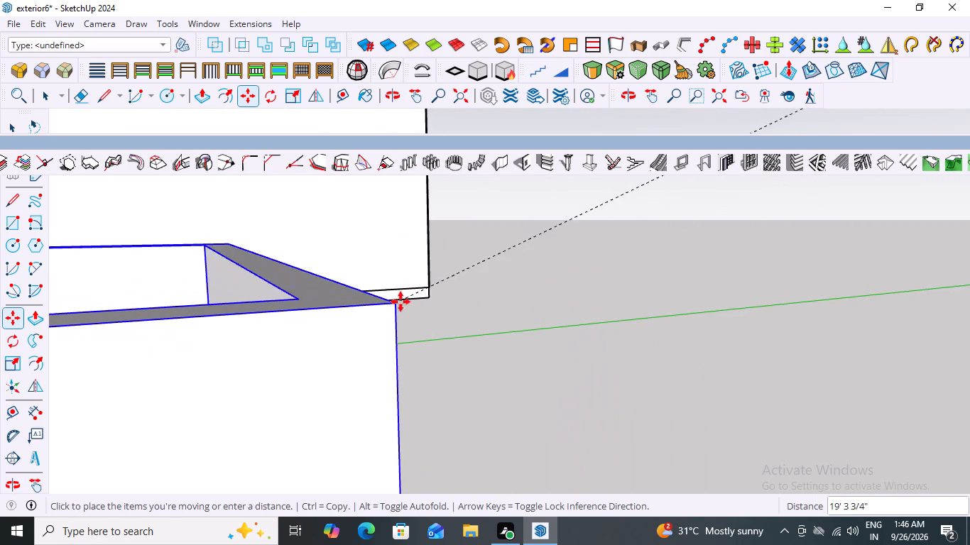
click(430, 298)
scroll(552, 266, down, 12)
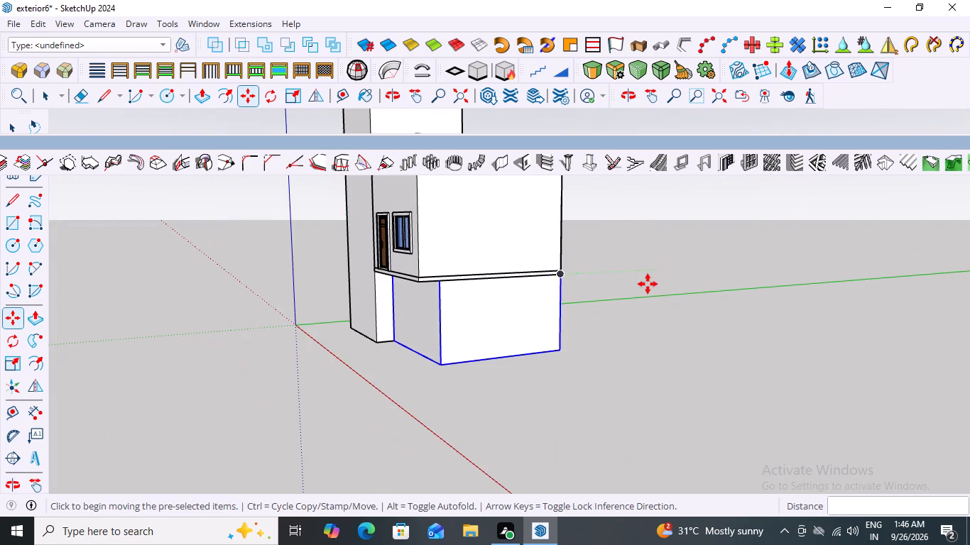
key(space)
drag(606, 251, 606, 257)
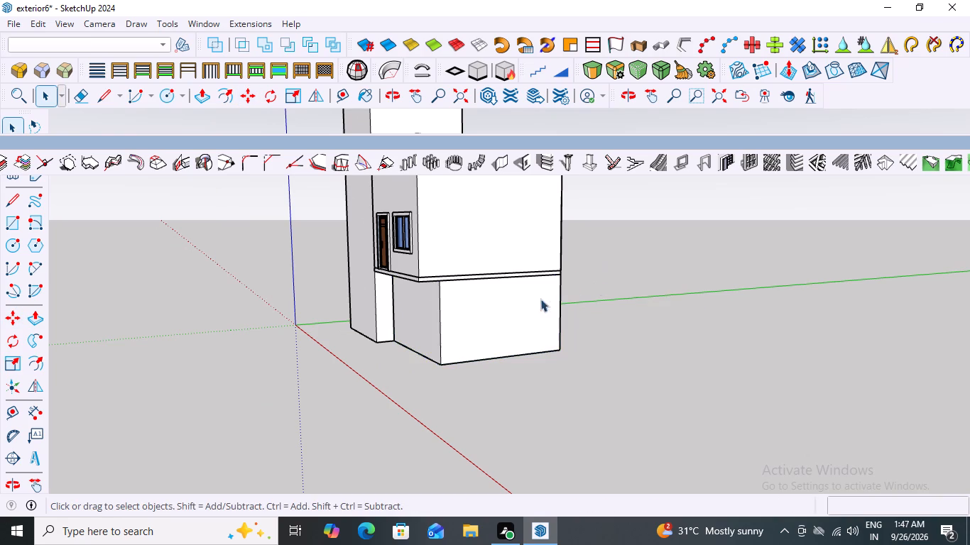
Examine the lower wall group's fit beneath the upper block from the side, the front and the open underside.
middle_drag(402, 304, 241, 193)
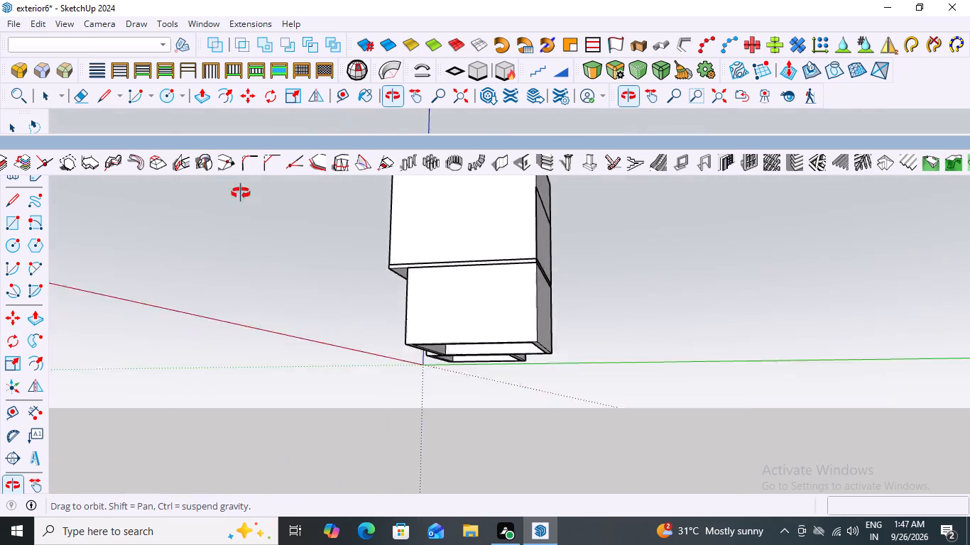
middle_drag(241, 193, 604, 128)
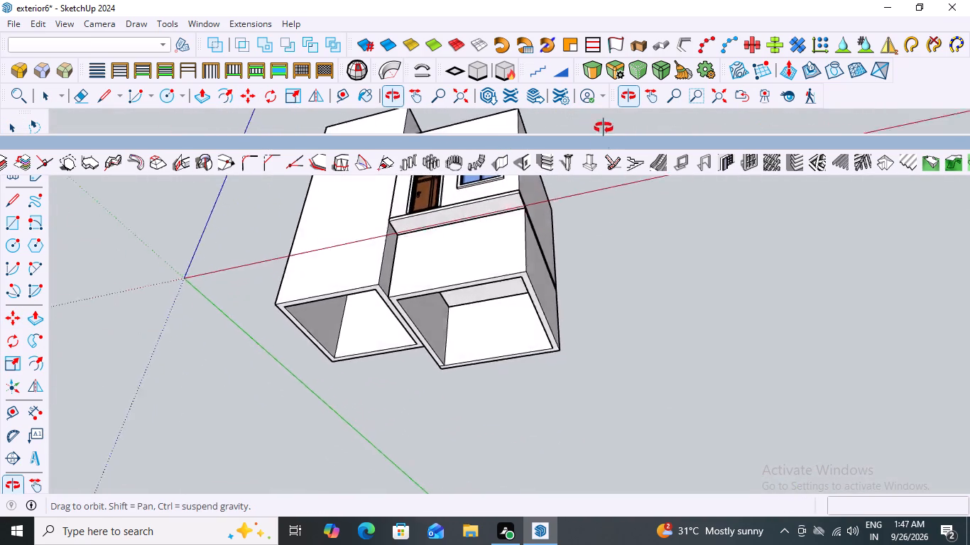
middle_drag(604, 128, 699, 259)
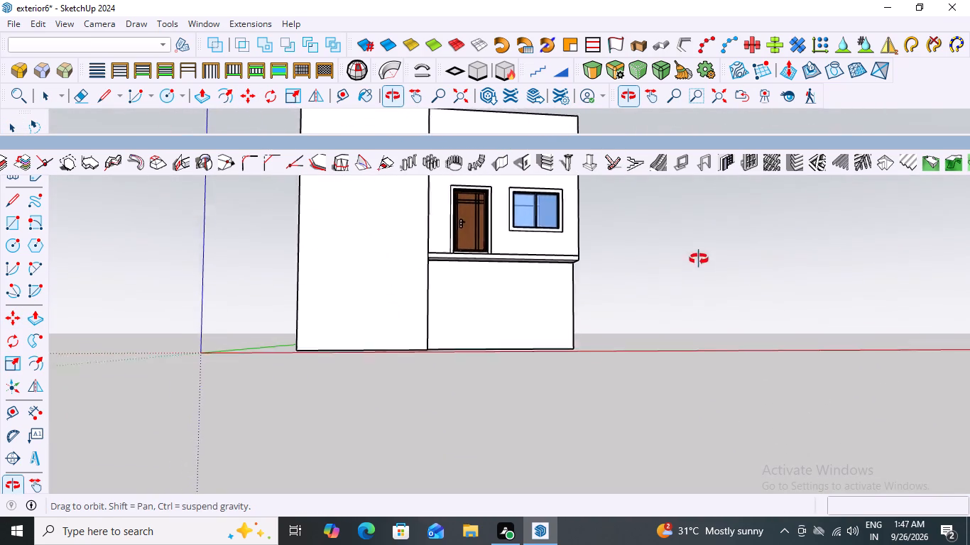
middle_drag(699, 259, 578, 299)
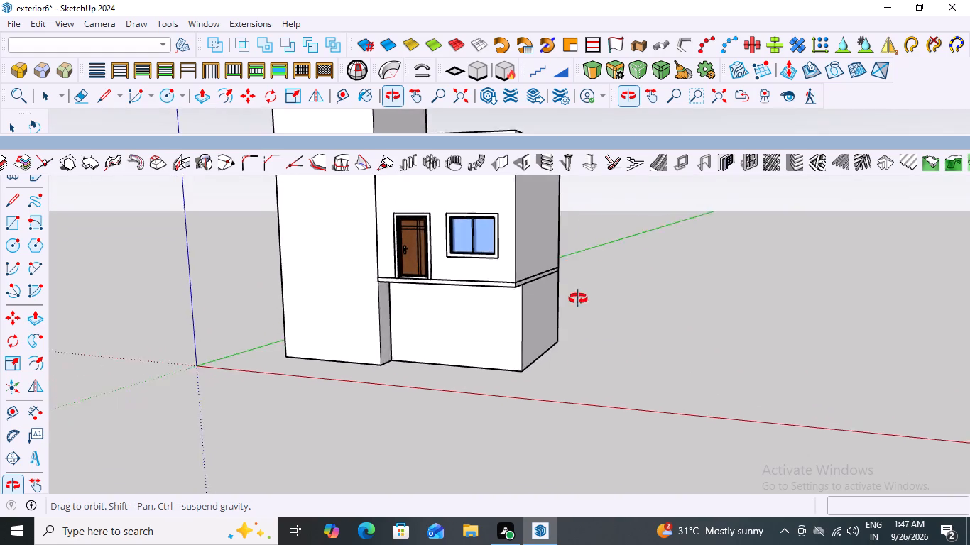
middle_drag(578, 299, 576, 292)
scroll(576, 292, down, 13)
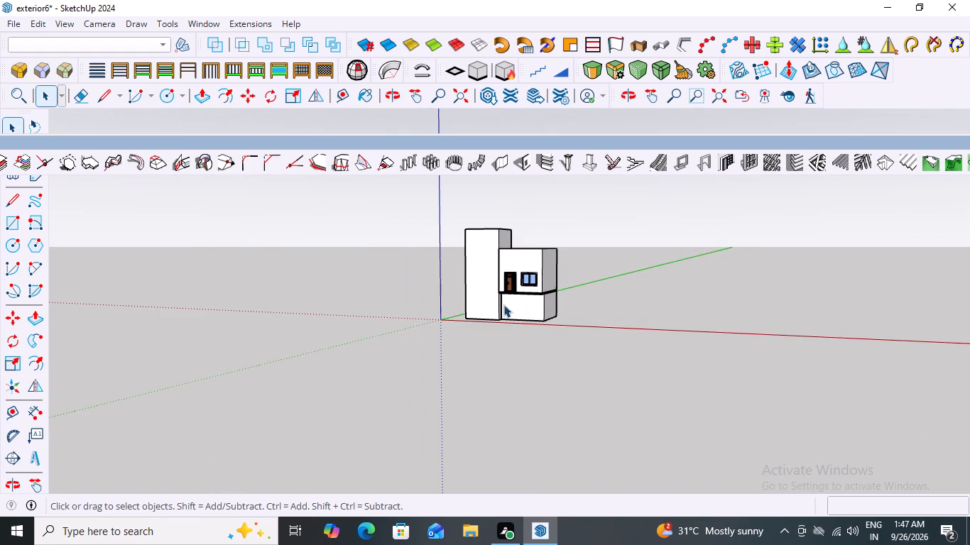
middle_drag(584, 162, 586, 155)
scroll(538, 261, down, 2)
middle_drag(502, 289, 632, 92)
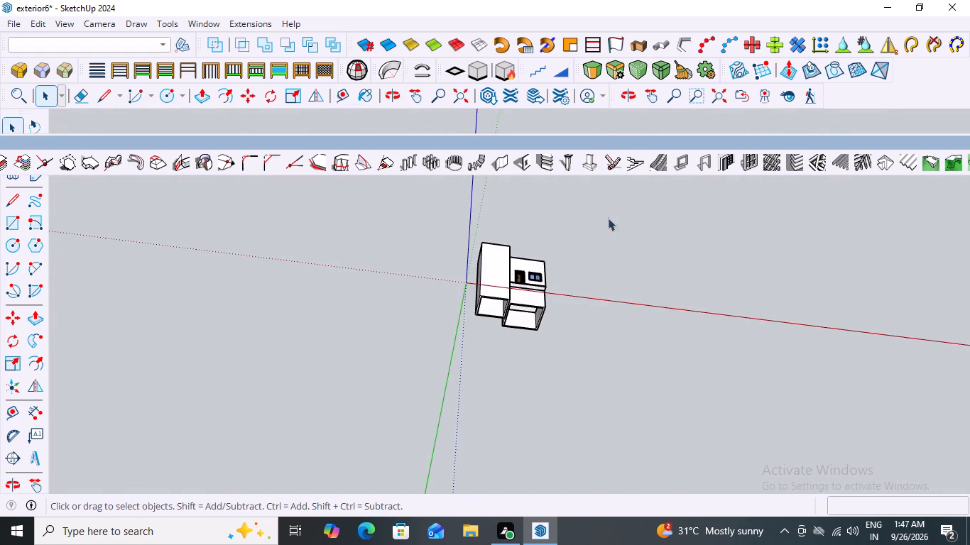
scroll(532, 341, up, 7)
middle_drag(511, 295, 484, 157)
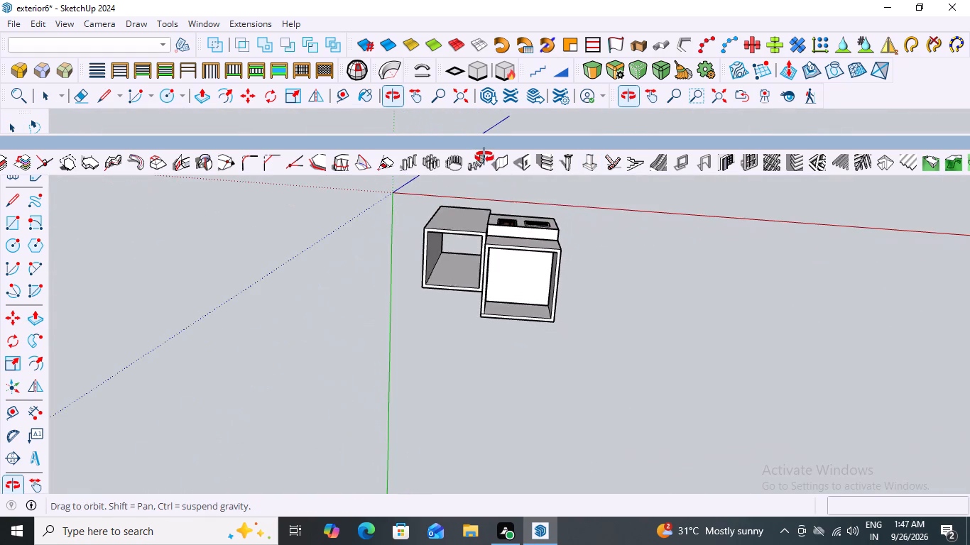
middle_drag(484, 157, 436, 165)
scroll(478, 282, up, 9)
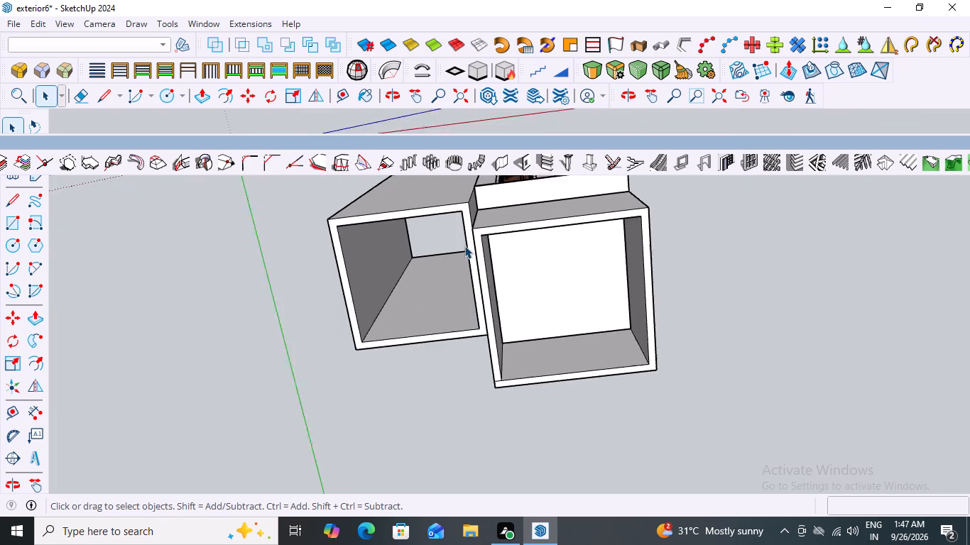
scroll(464, 246, up, 2)
scroll(464, 246, down, 7)
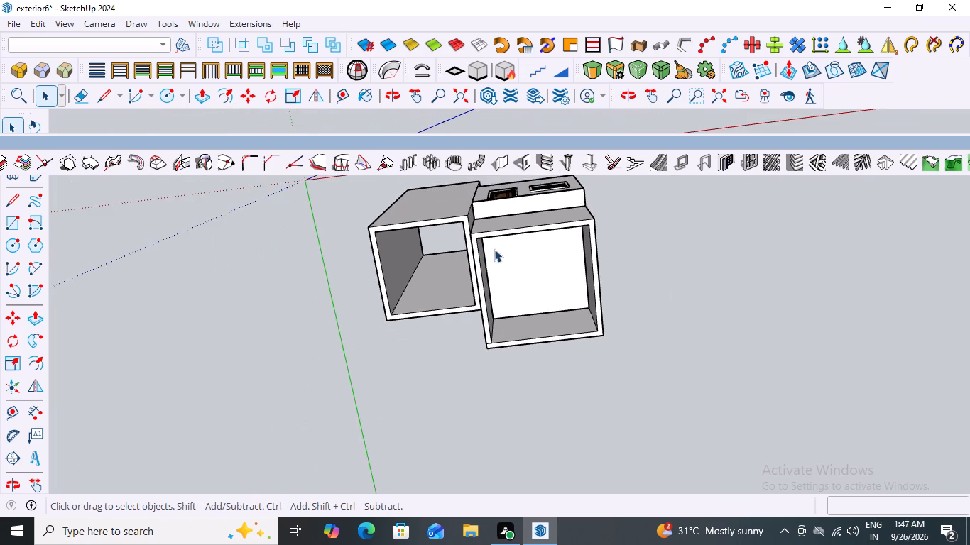
middle_drag(498, 245, 508, 418)
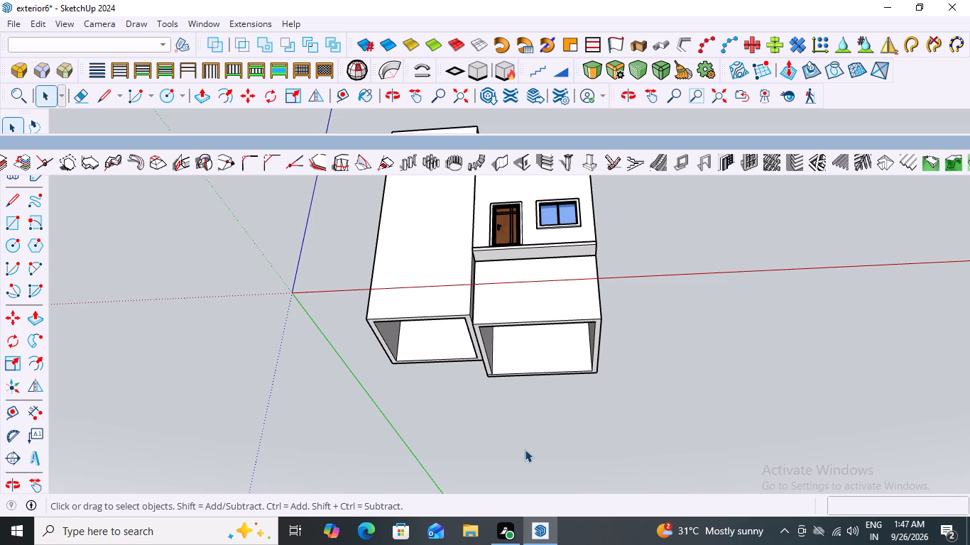
Examine the house's front, outer side and rear, checking the lower walls against the floor slab and the tall block.
scroll(529, 281, down, 5)
middle_drag(625, 241, 682, 417)
scroll(601, 322, up, 5)
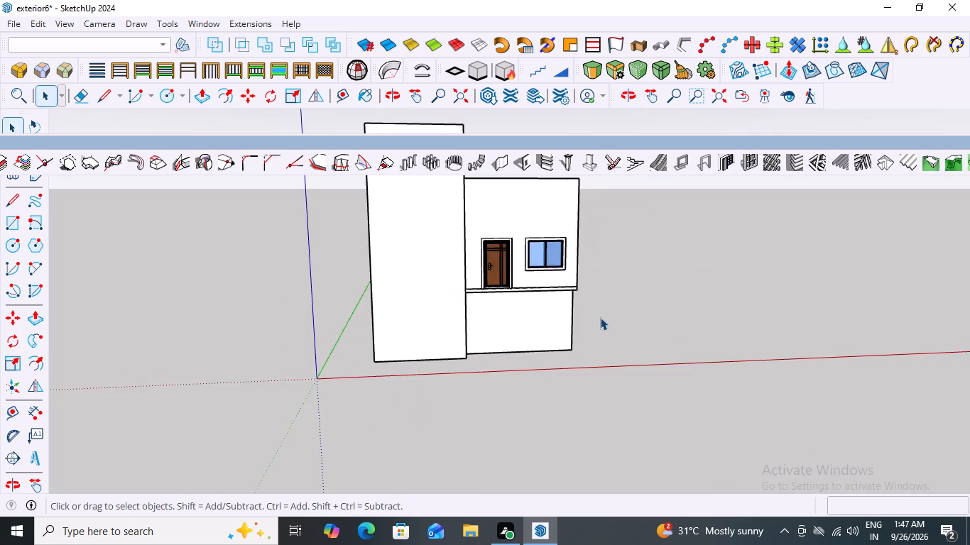
scroll(600, 317, up, 3)
middle_drag(592, 272, 369, 228)
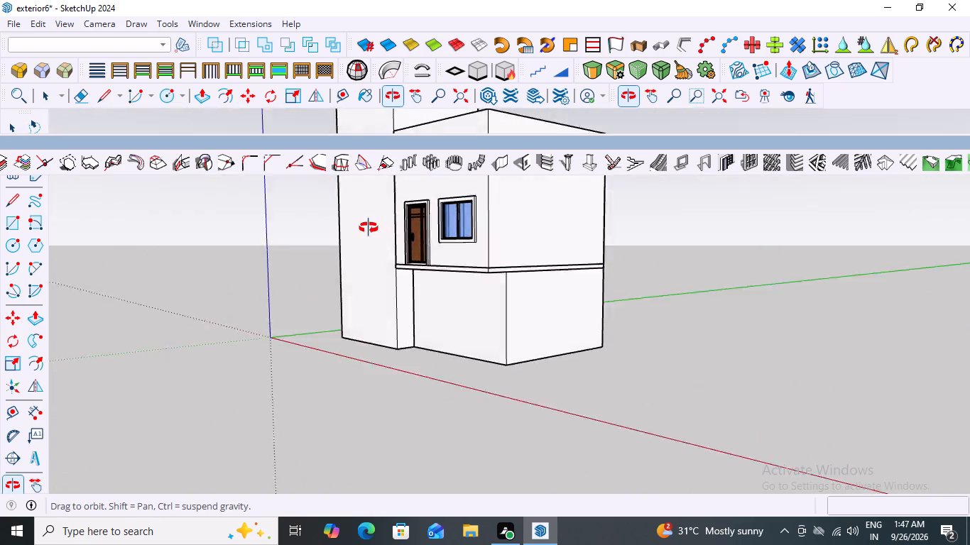
middle_drag(369, 228, 200, 274)
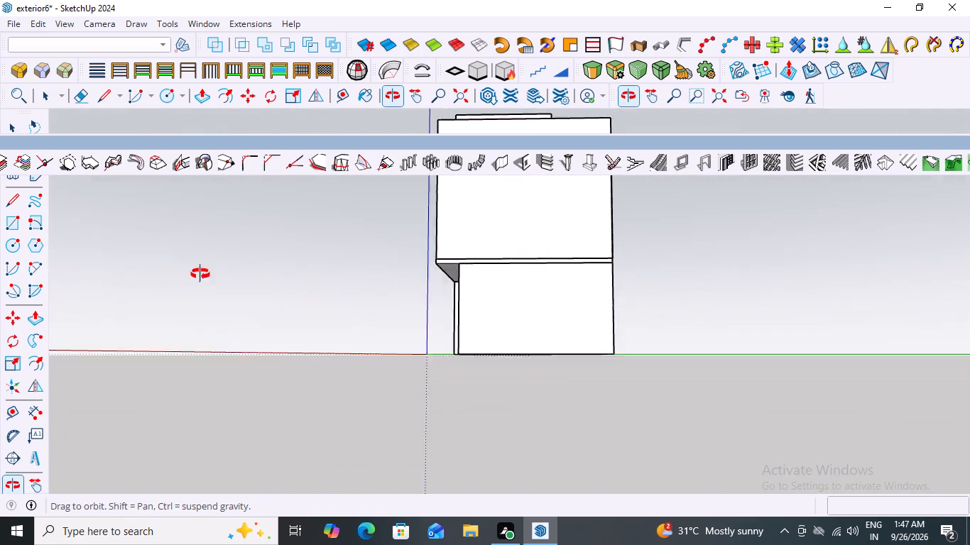
middle_drag(200, 274, 217, 308)
middle_drag(593, 290, 65, 316)
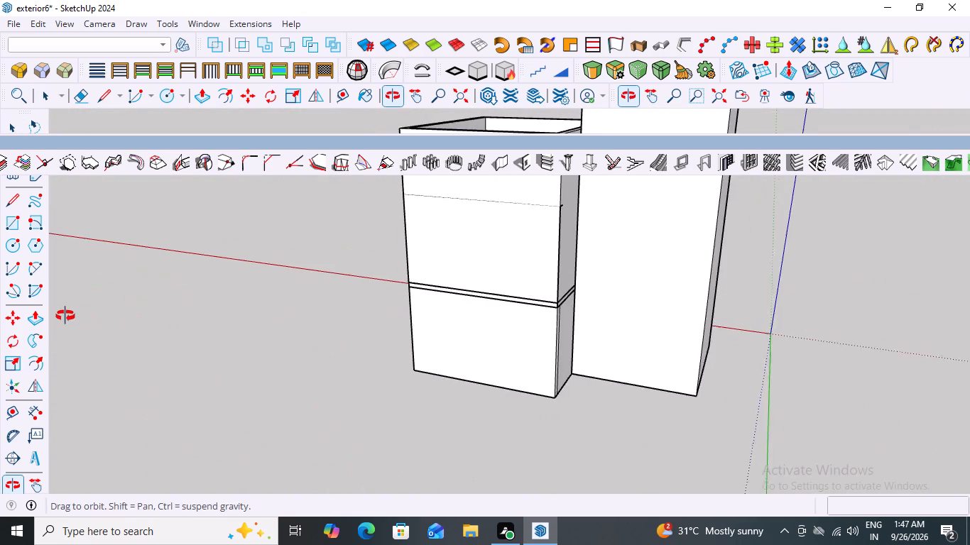
middle_drag(65, 316, 0, 204)
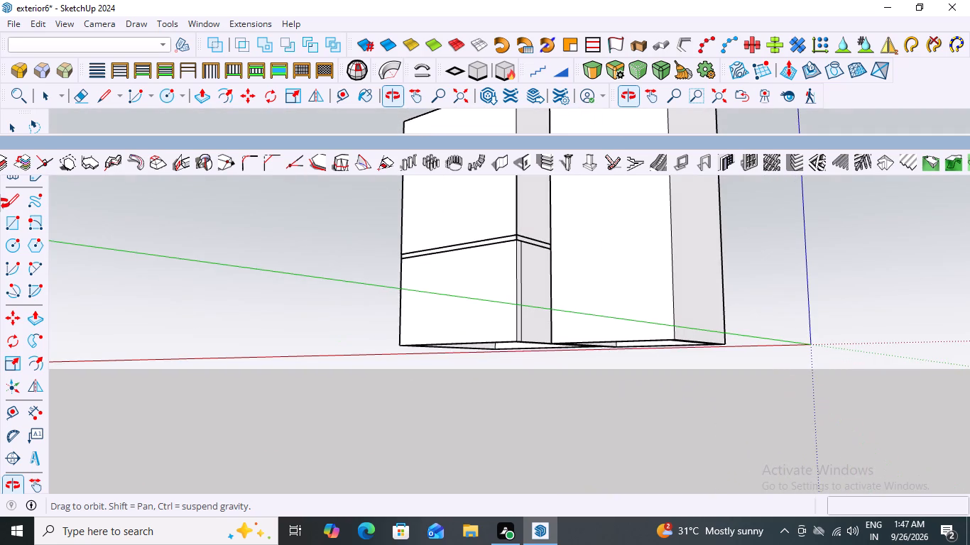
middle_drag(0, 204, 813, 333)
middle_drag(491, 346, 659, 304)
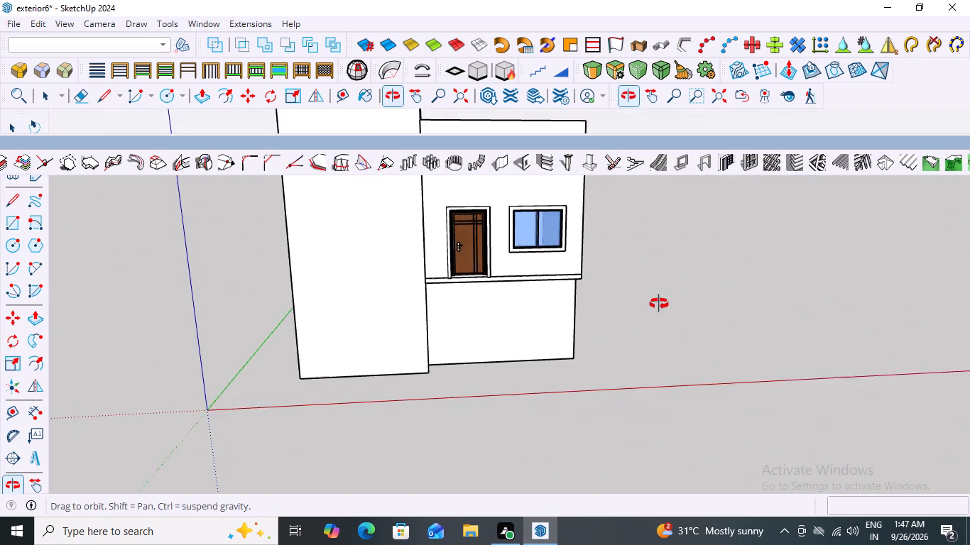
middle_drag(659, 304, 660, 303)
scroll(534, 300, up, 3)
middle_drag(623, 292, 590, 195)
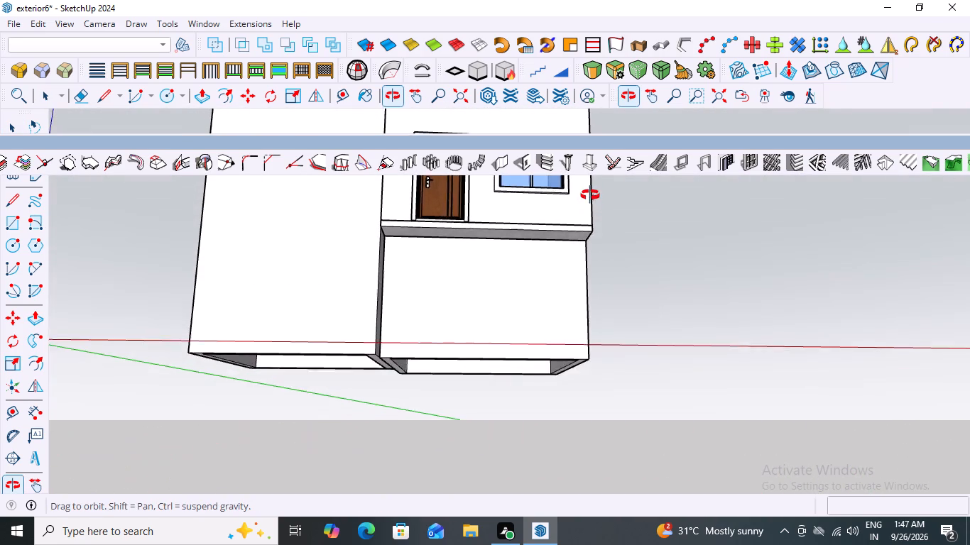
middle_drag(590, 195, 599, 245)
scroll(452, 266, up, 6)
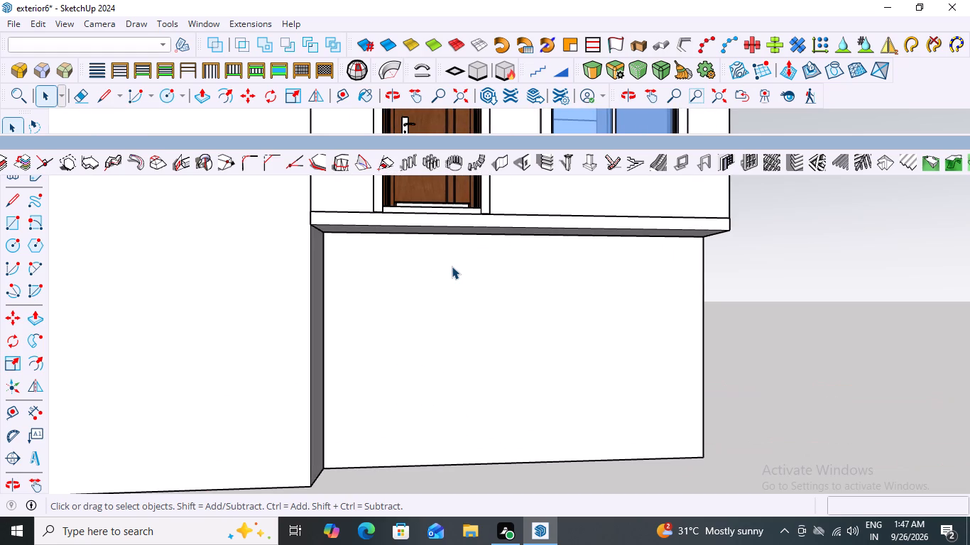
scroll(452, 266, down, 13)
middle_drag(474, 260, 474, 362)
scroll(505, 282, up, 3)
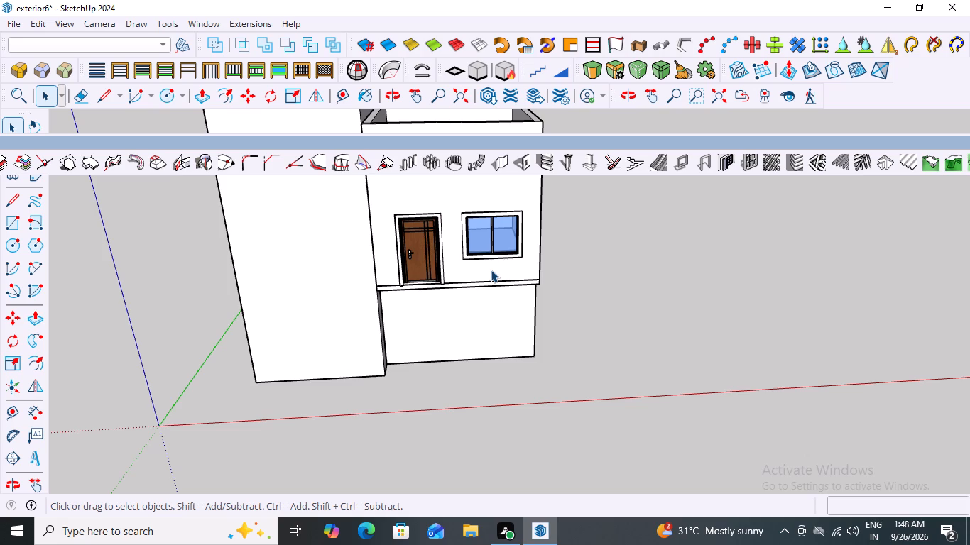
scroll(448, 346, down, 7)
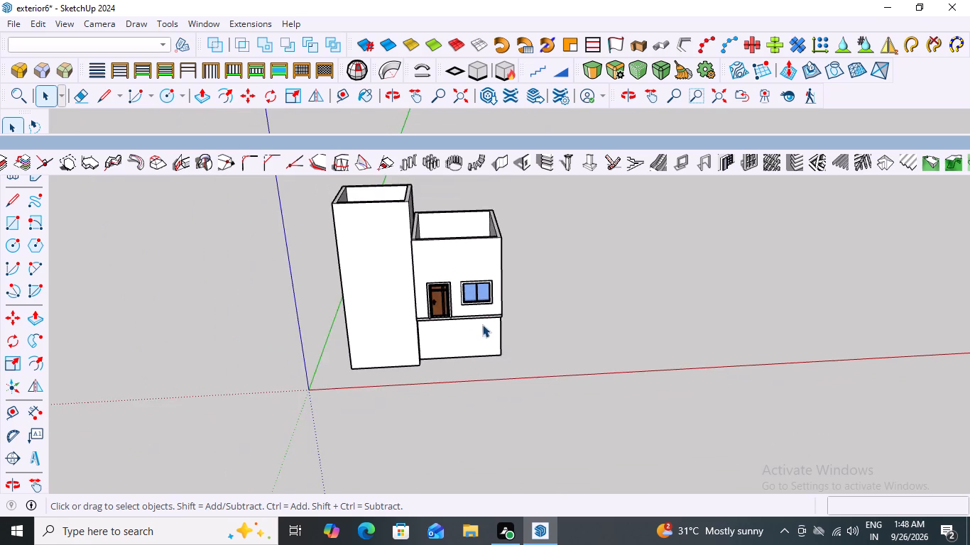
middle_drag(482, 324, 479, 276)
scroll(479, 276, up, 2)
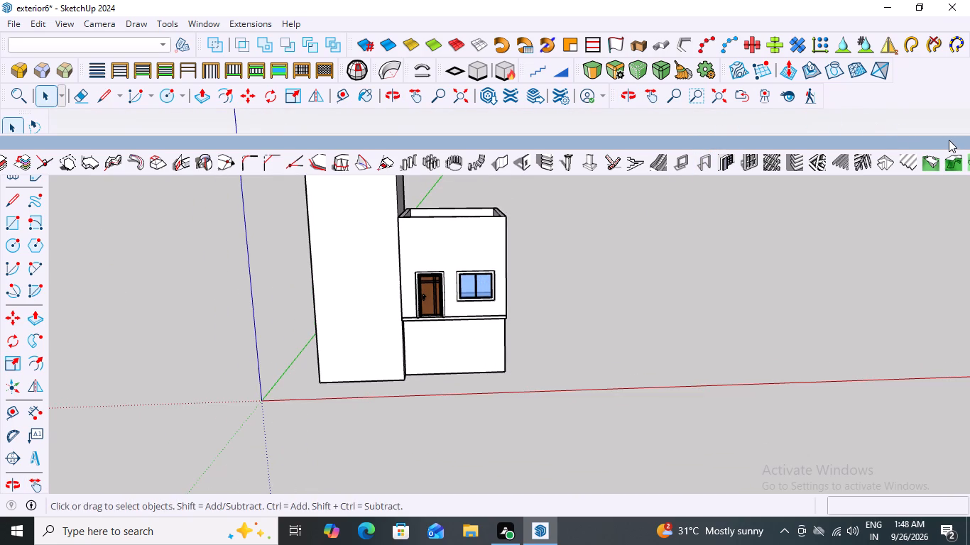
Move the floating tool strip closer to the docked tools to uncover more of the drawing area.
drag(949, 142, 944, 121)
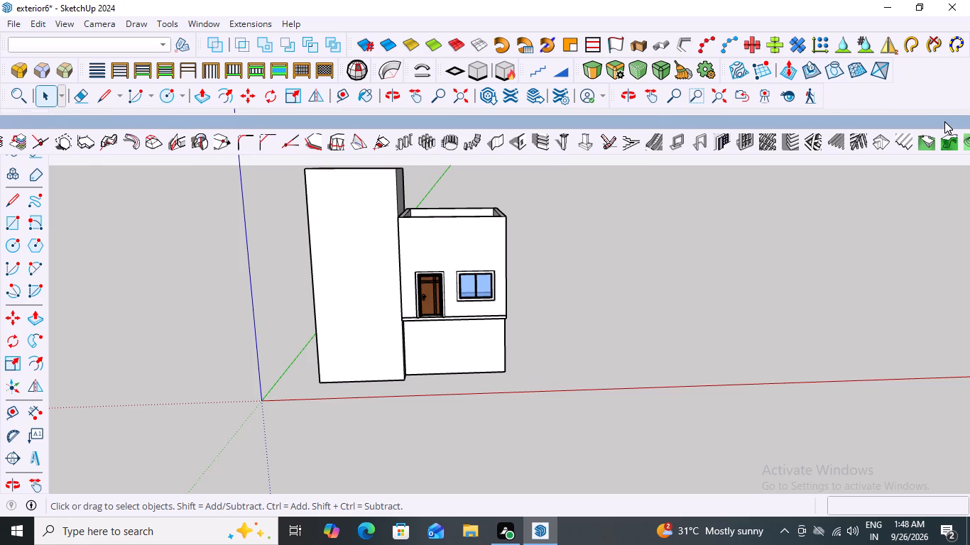
drag(944, 121, 945, 115)
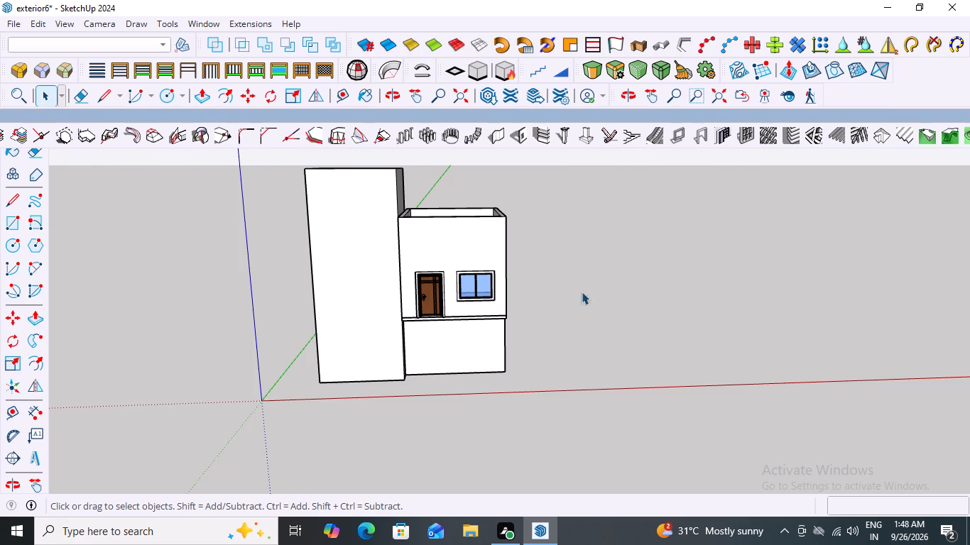
Examine the whole house from the front and both front corners, at close and far distances.
scroll(562, 293, down, 12)
scroll(532, 224, up, 6)
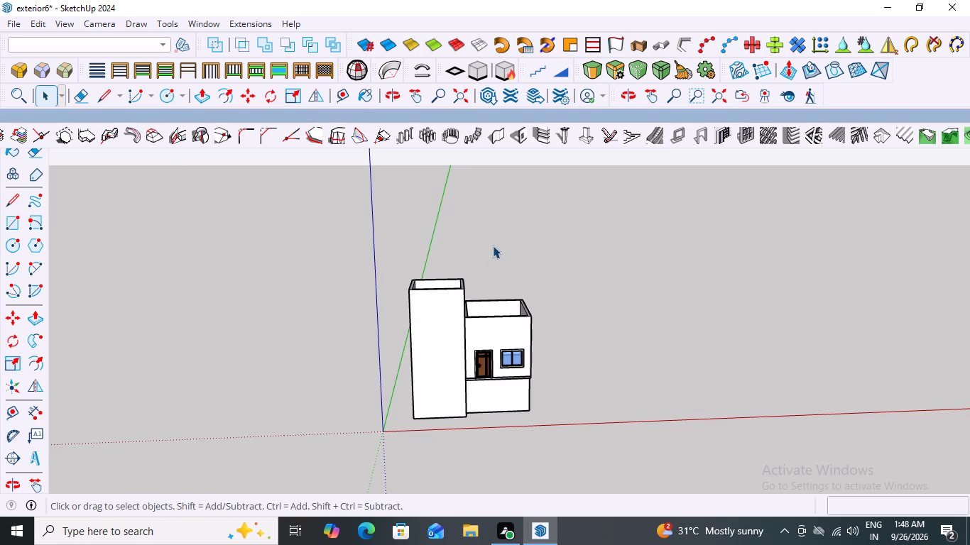
scroll(432, 292, down, 7)
middle_drag(483, 339, 469, 245)
scroll(464, 323, up, 5)
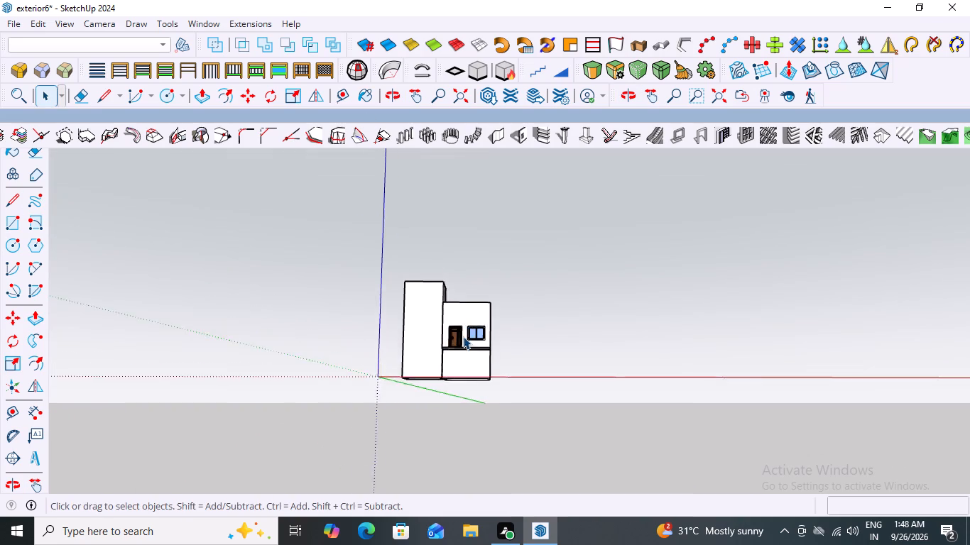
scroll(463, 336, up, 2)
scroll(529, 309, down, 9)
middle_drag(544, 269, 538, 436)
scroll(507, 376, up, 11)
middle_drag(594, 290, 466, 271)
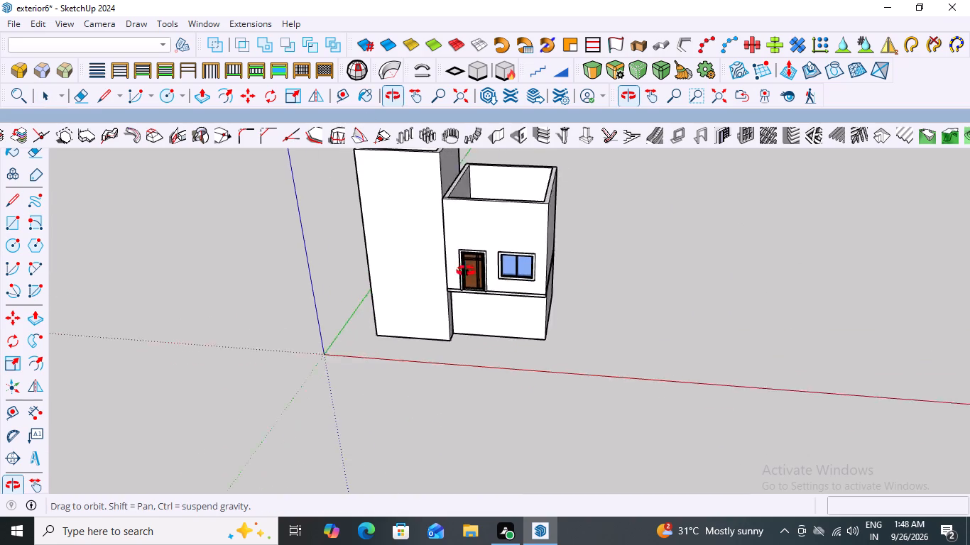
middle_drag(466, 271, 594, 240)
scroll(594, 240, down, 4)
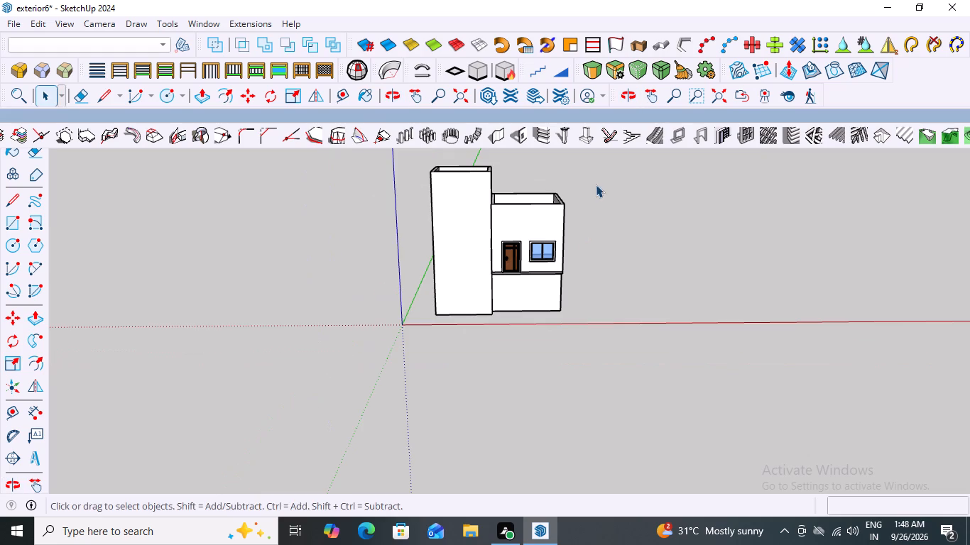
scroll(580, 223, up, 3)
middle_drag(578, 224, 579, 178)
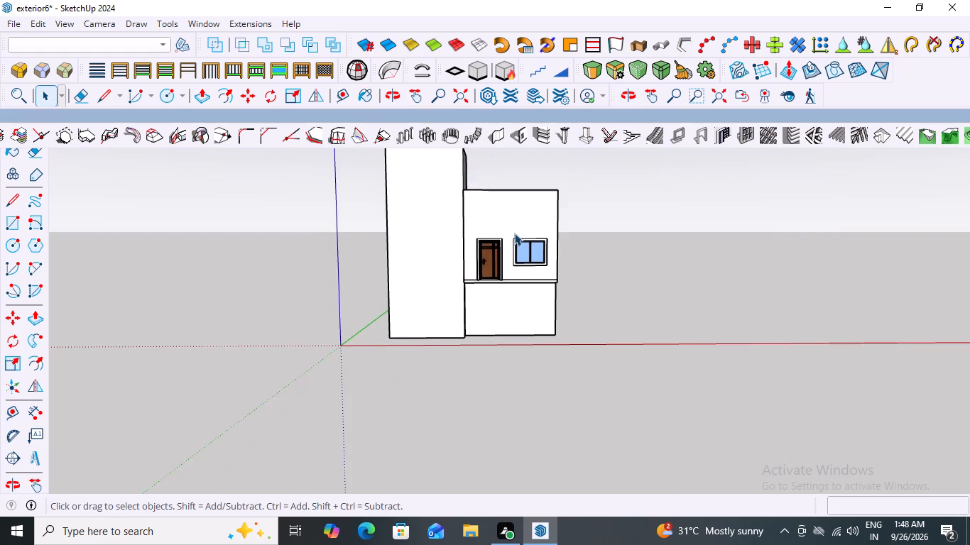
scroll(514, 233, up, 4)
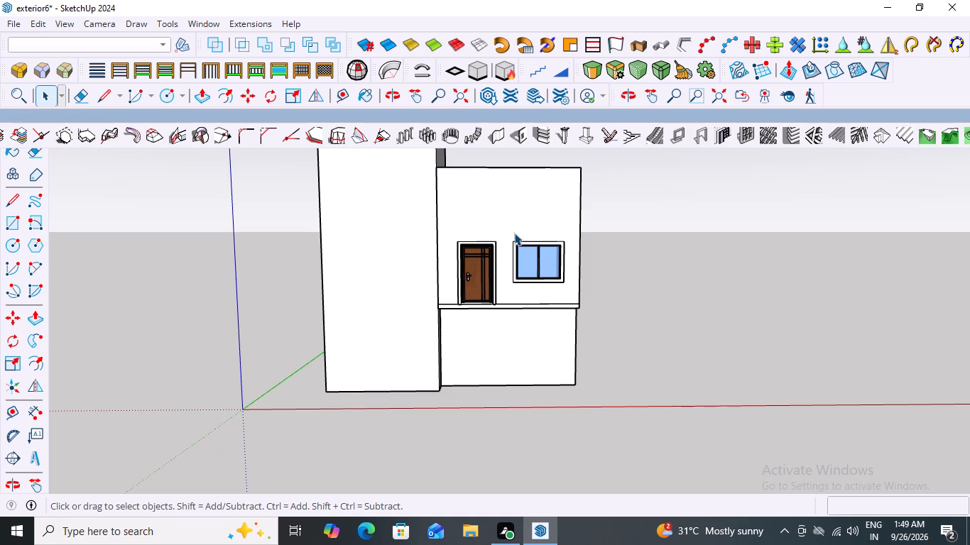
scroll(525, 275, down, 5)
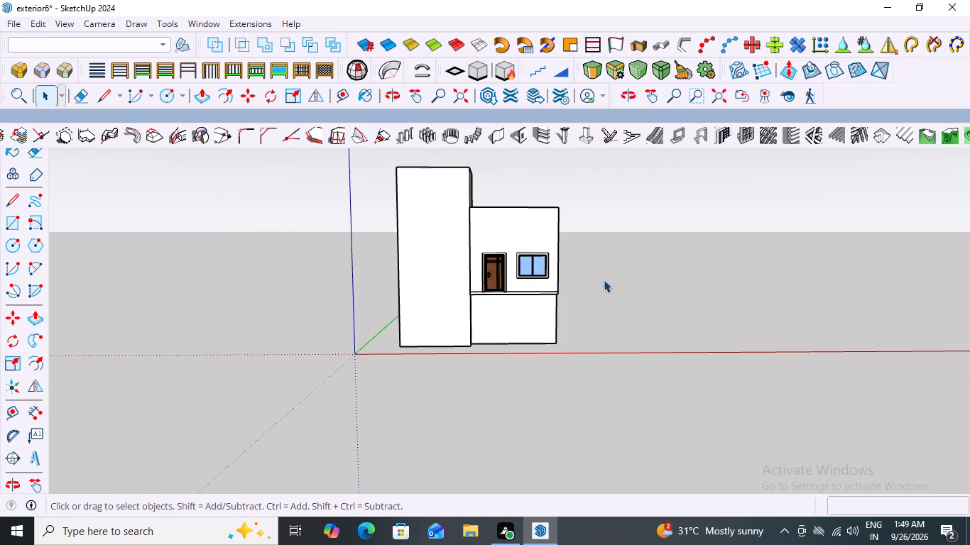
scroll(587, 291, down, 2)
middle_drag(622, 260, 427, 273)
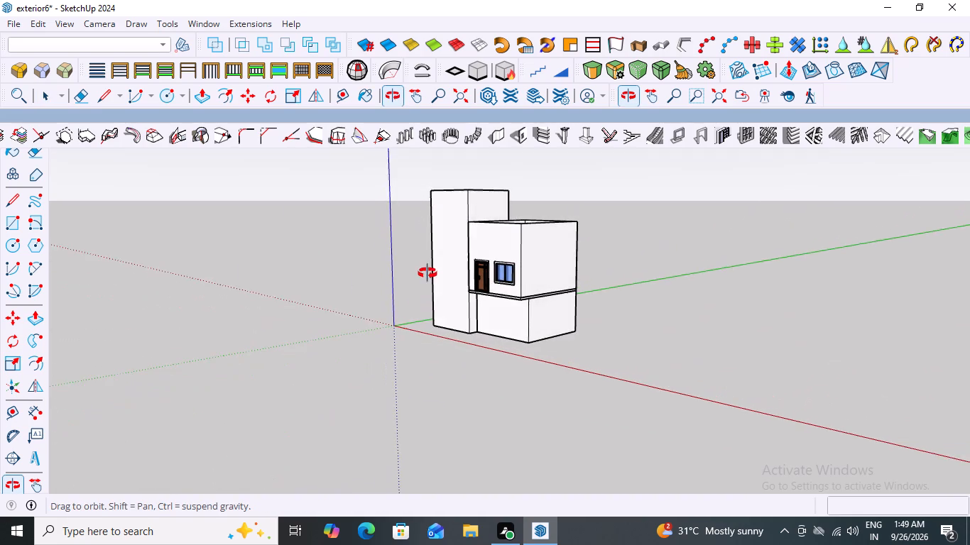
middle_drag(427, 273, 711, 324)
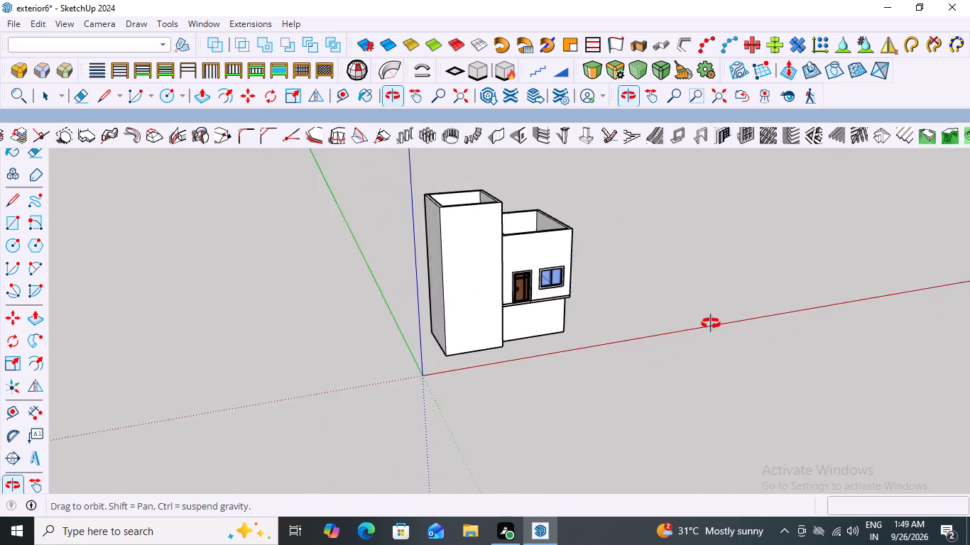
middle_drag(711, 324, 718, 320)
scroll(562, 346, up, 3)
middle_drag(623, 290, 388, 273)
middle_drag(456, 312, 668, 303)
scroll(578, 303, up, 6)
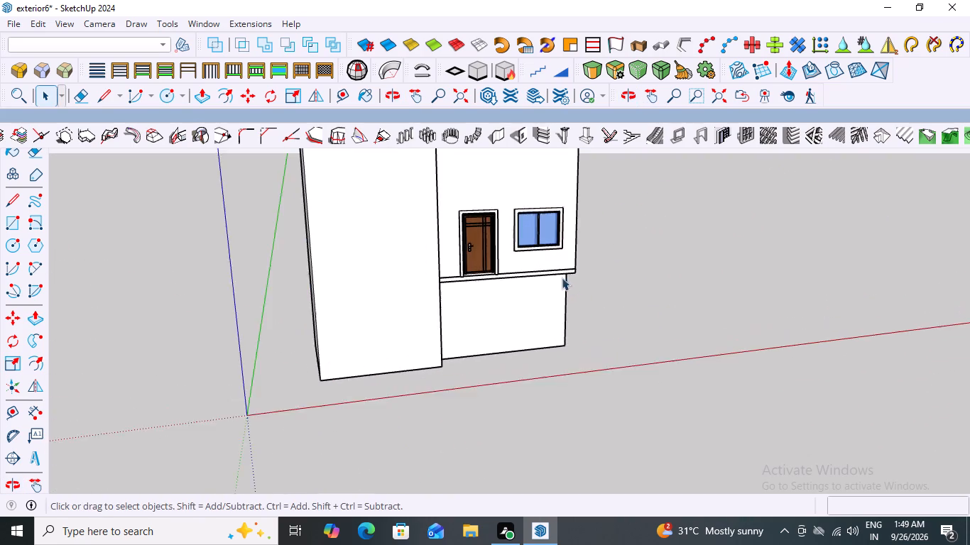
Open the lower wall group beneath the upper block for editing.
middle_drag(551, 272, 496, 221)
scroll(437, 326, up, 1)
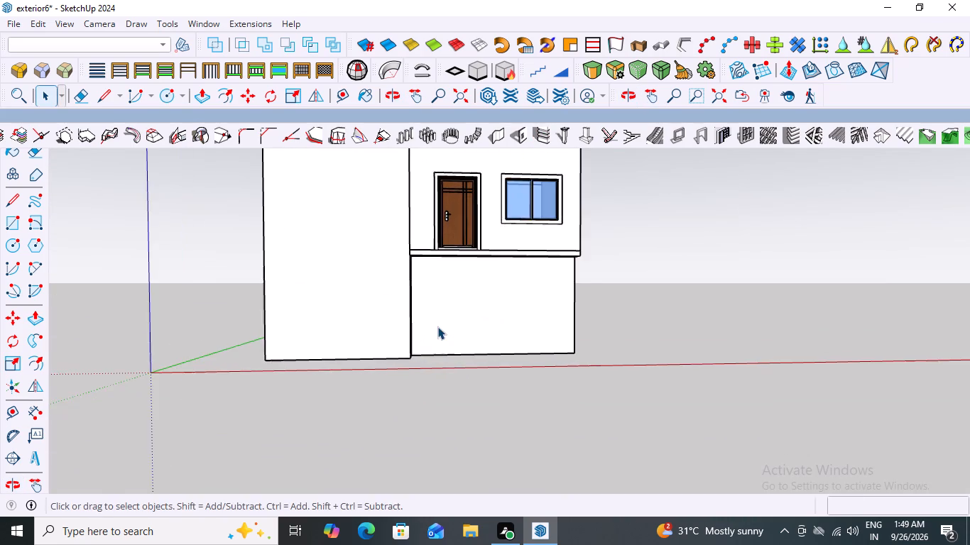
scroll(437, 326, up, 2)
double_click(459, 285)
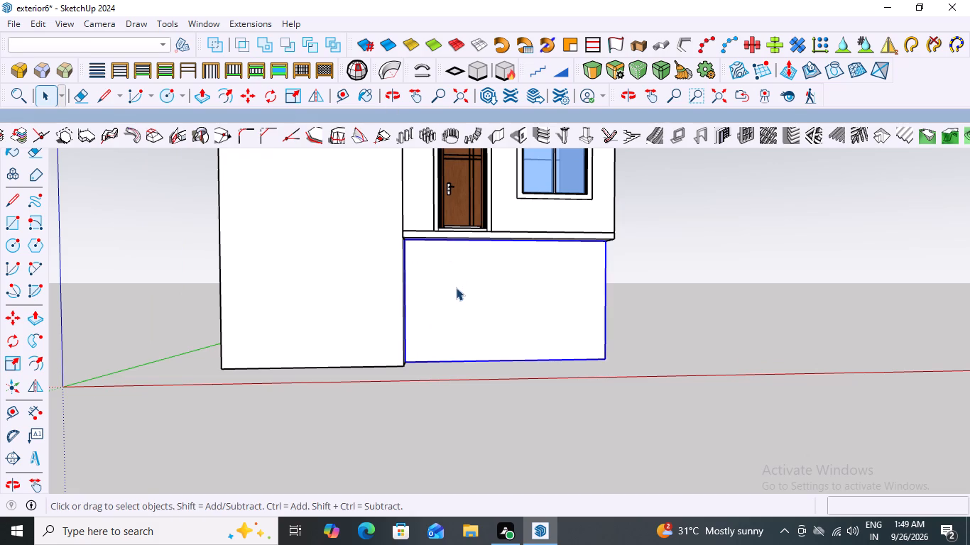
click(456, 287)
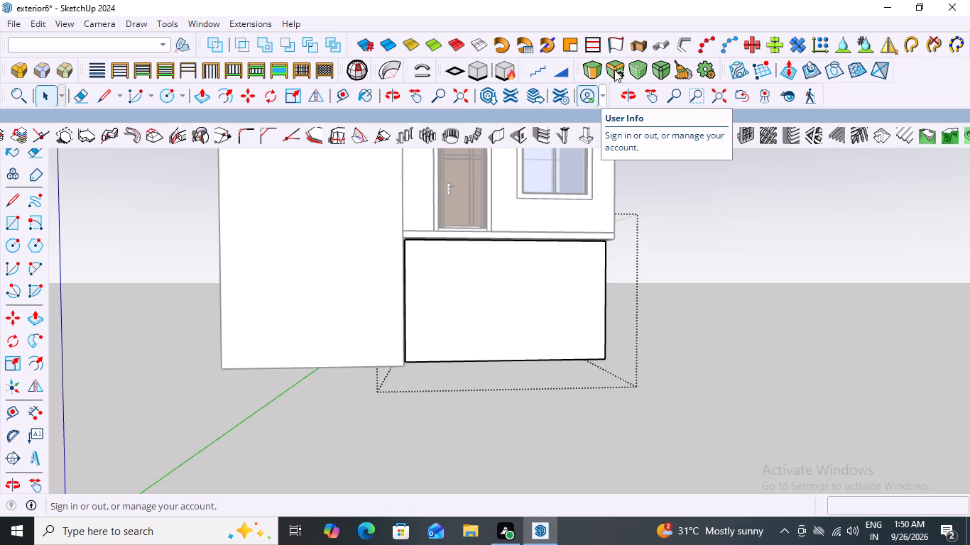
Examine the house's front from above, from below and at several distances with the lower wall group open, ending by closing the group.
scroll(578, 219, down, 2)
middle_drag(615, 189, 582, 351)
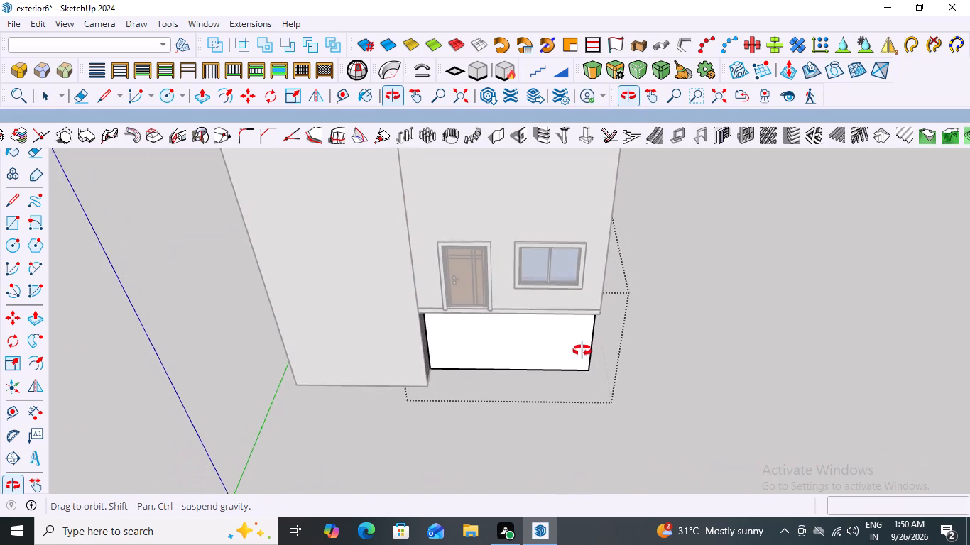
middle_drag(582, 351, 597, 214)
scroll(597, 214, up, 1)
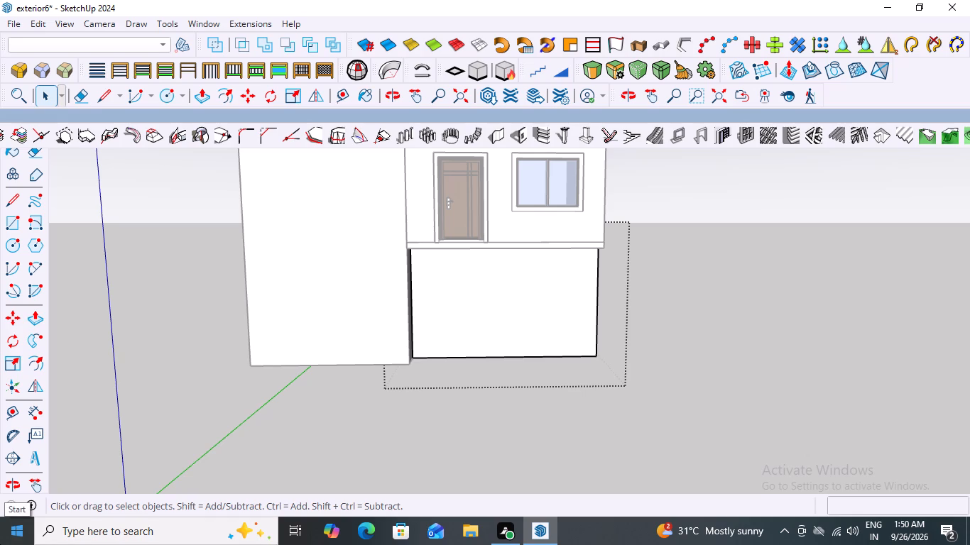
scroll(359, 341, down, 2)
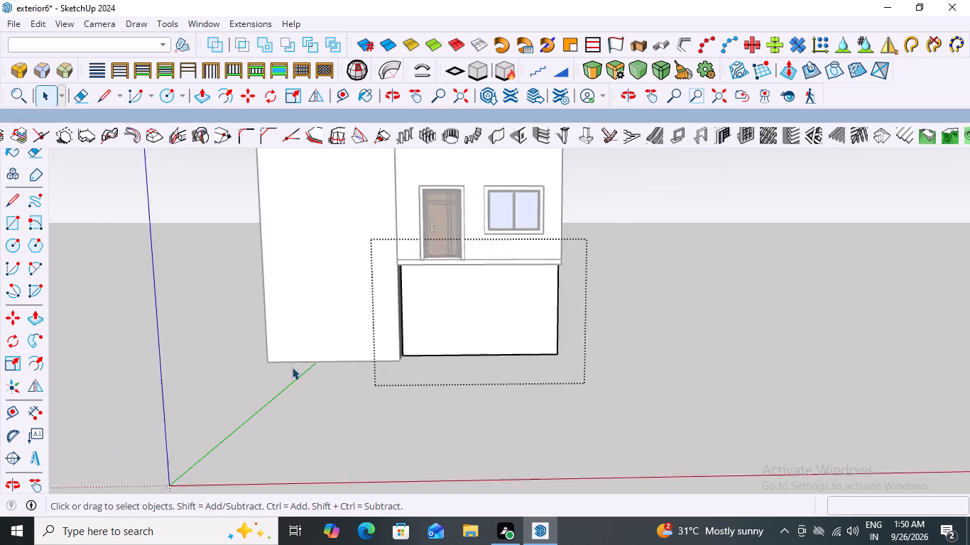
scroll(292, 367, down, 7)
middle_drag(546, 292, 562, 196)
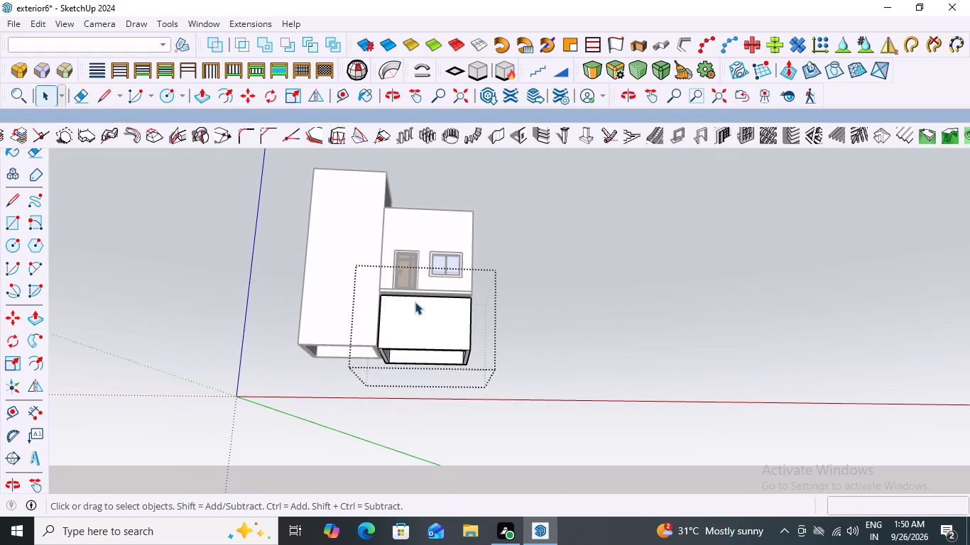
scroll(0, 538, down, 2)
scroll(138, 429, down, 6)
middle_drag(229, 288, 276, 422)
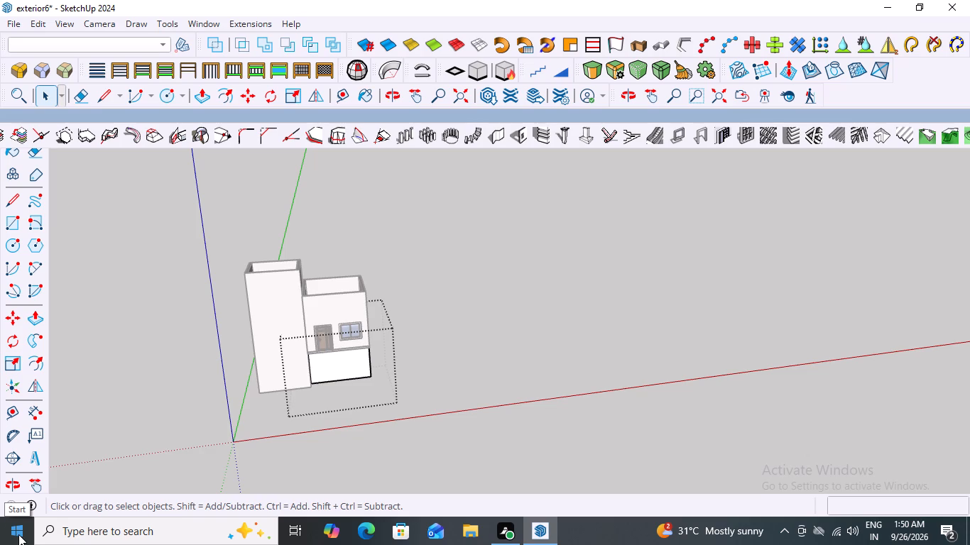
scroll(270, 308, down, 3)
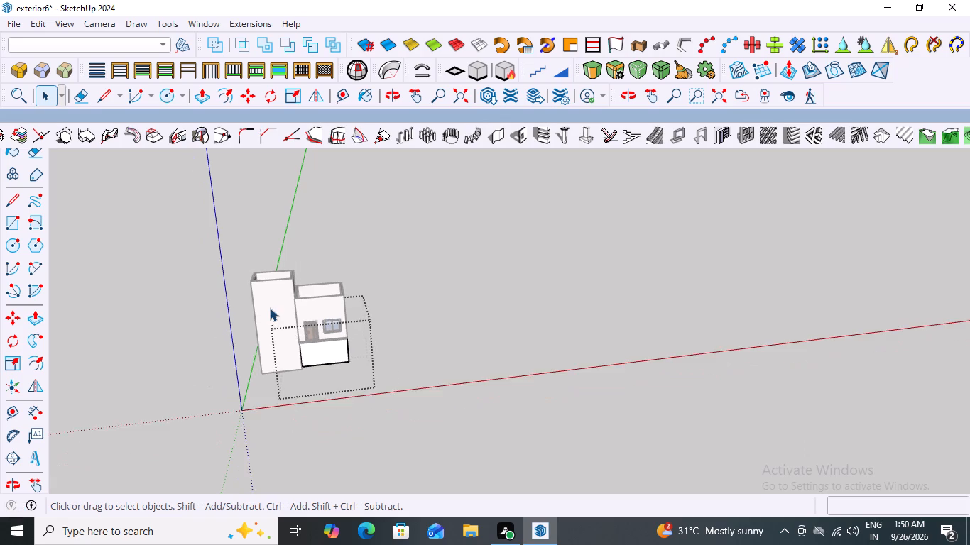
scroll(270, 308, down, 4)
middle_drag(290, 351, 222, 272)
scroll(286, 312, up, 9)
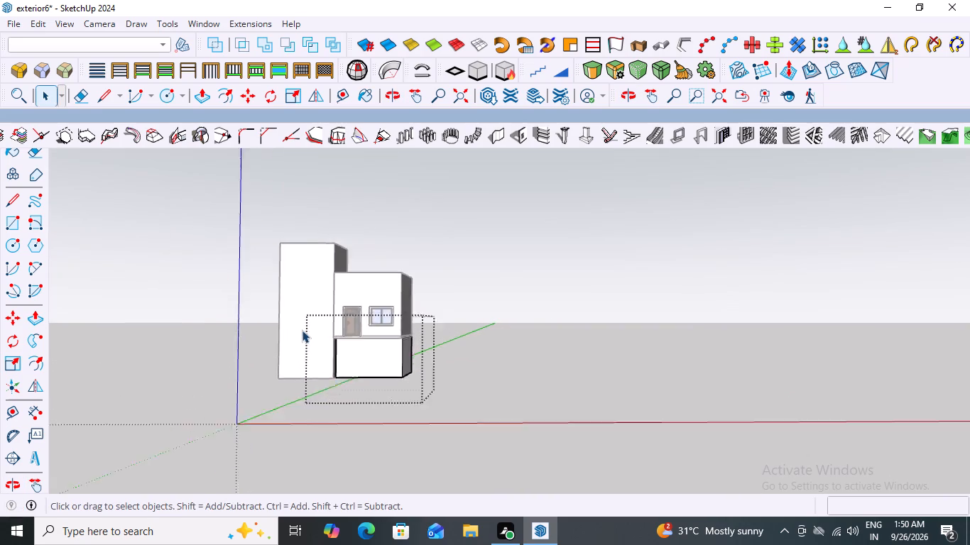
scroll(302, 330, up, 4)
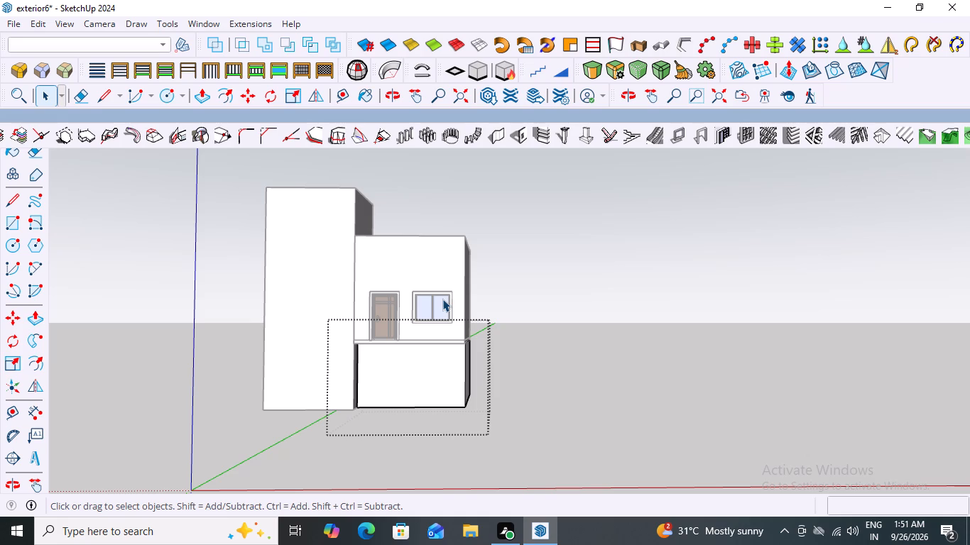
scroll(442, 299, down, 4)
scroll(442, 329, up, 2)
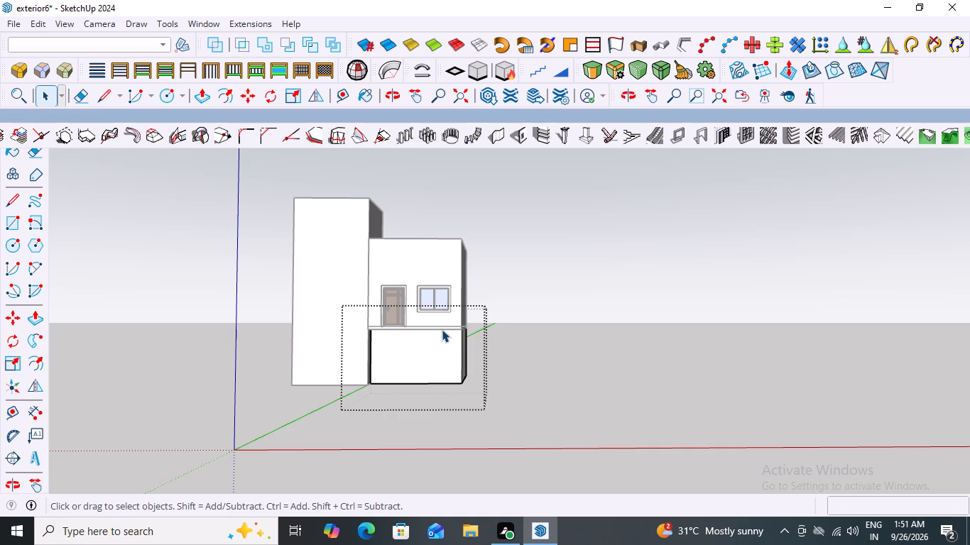
scroll(442, 329, down, 3)
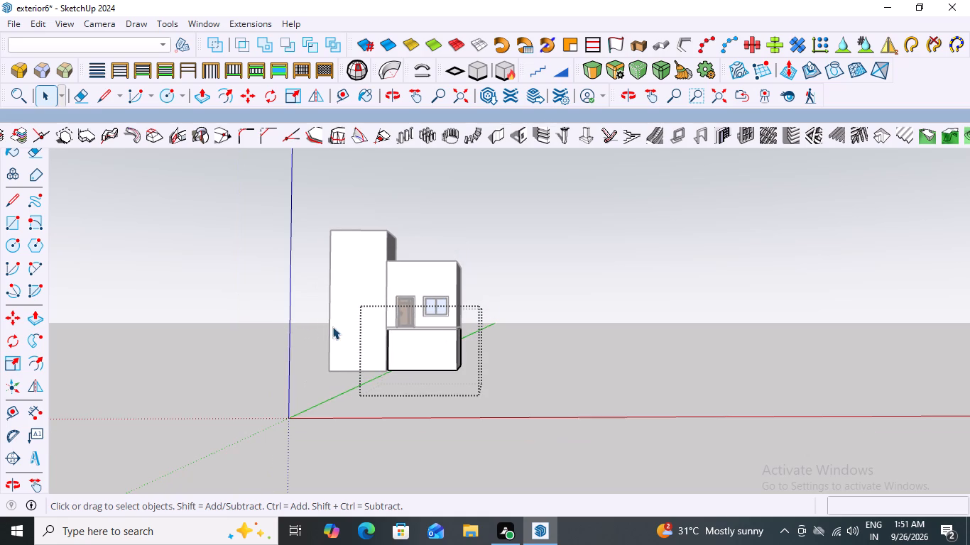
scroll(453, 307, up, 6)
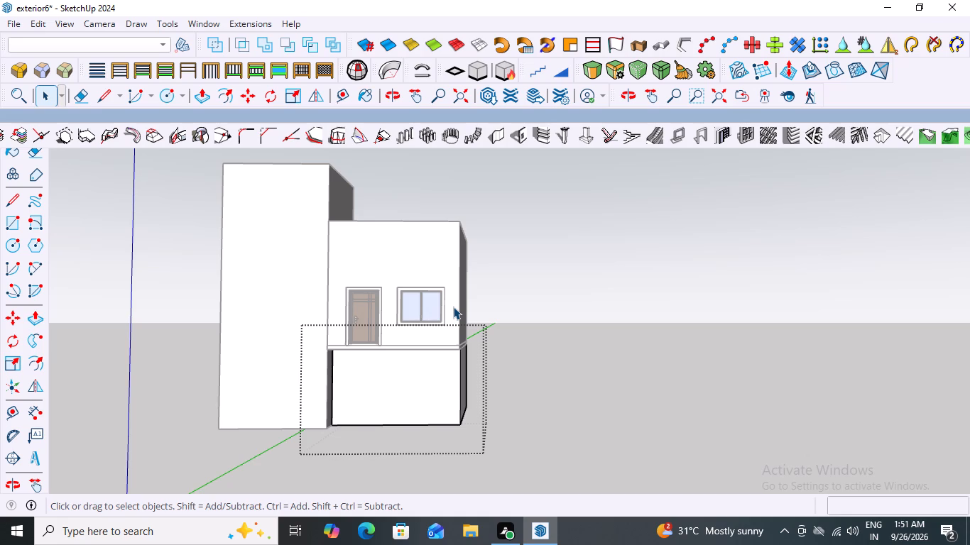
scroll(453, 307, up, 1)
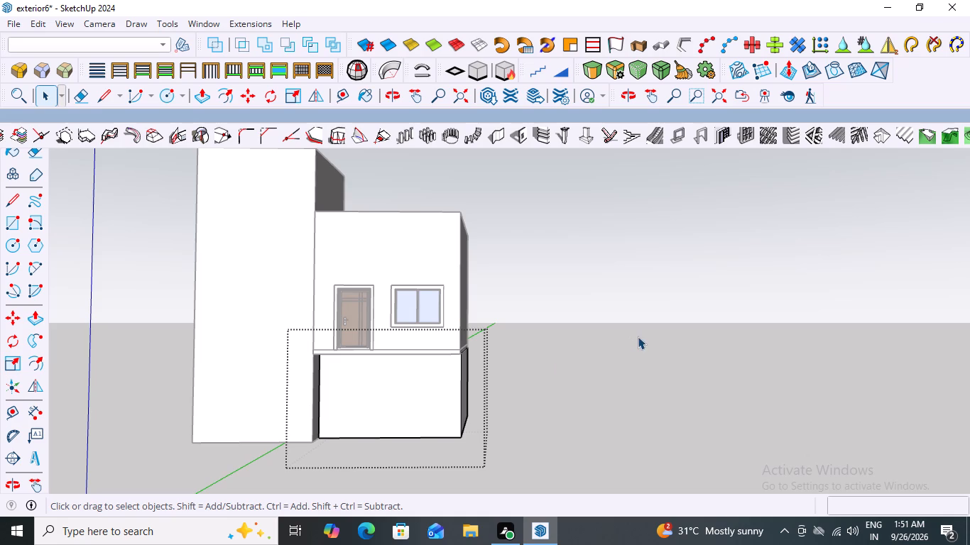
scroll(638, 336, down, 7)
middle_drag(660, 321, 675, 316)
scroll(528, 373, up, 5)
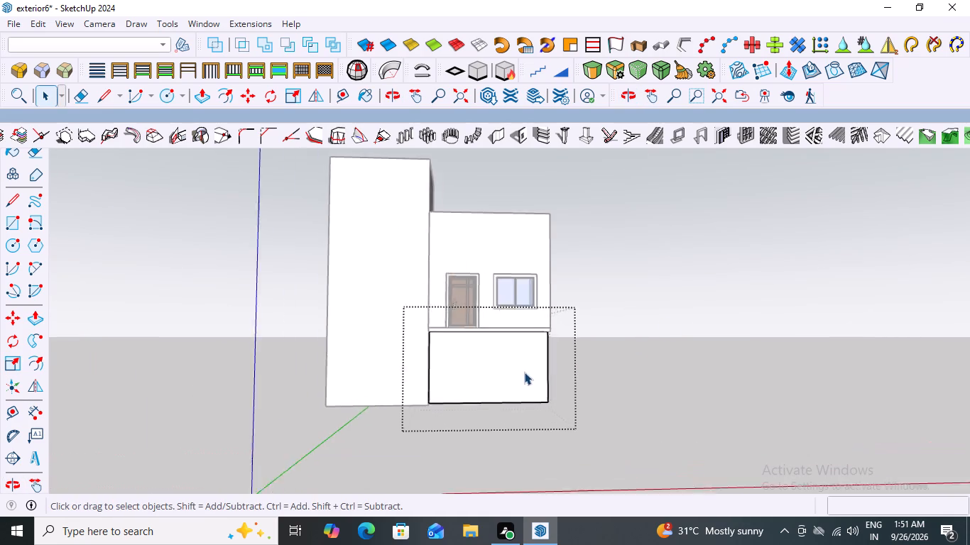
scroll(524, 372, up, 2)
click(644, 264)
Examine the house's front, outer side and rear, including the slab edge between the lower walls and the upper block.
scroll(468, 360, up, 3)
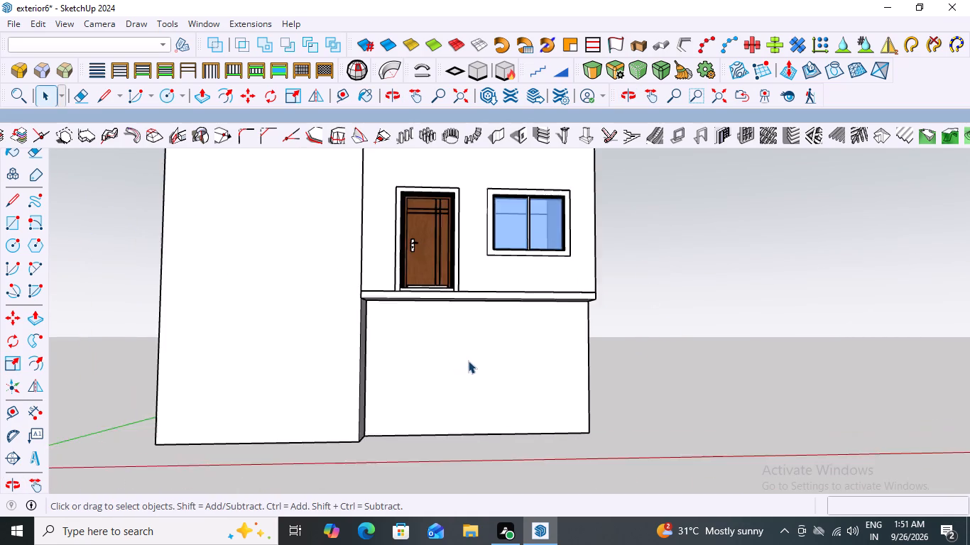
scroll(468, 360, up, 3)
scroll(476, 341, down, 5)
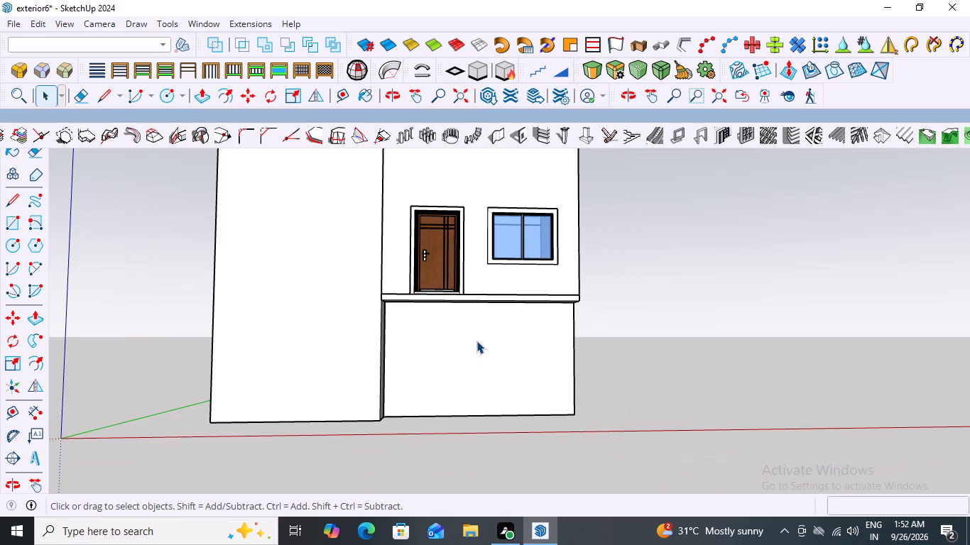
middle_drag(496, 320, 511, 446)
scroll(516, 346, up, 5)
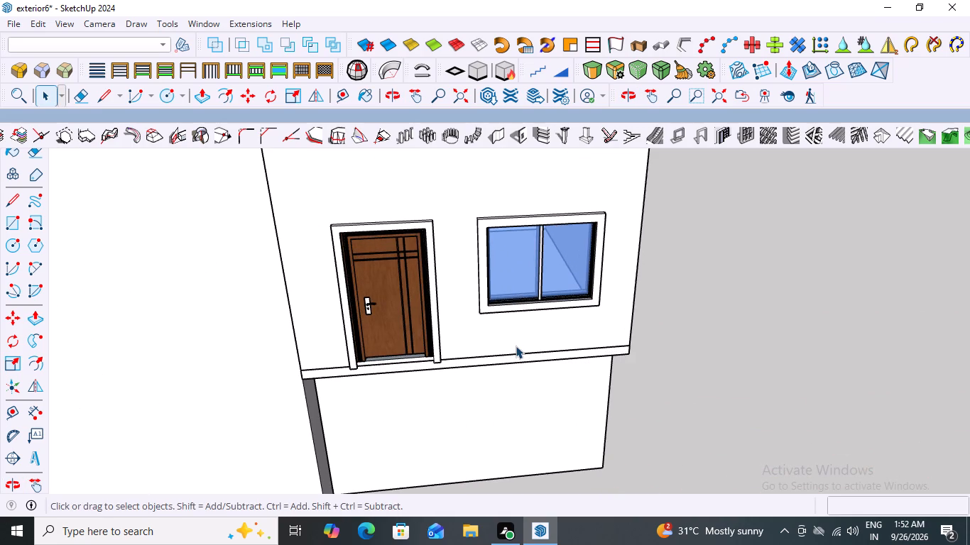
scroll(516, 346, down, 5)
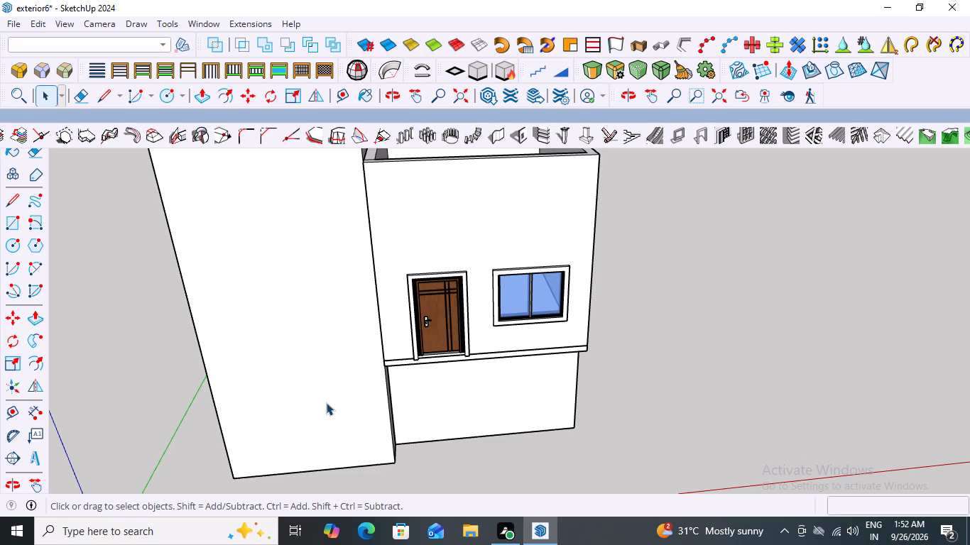
scroll(418, 369, down, 1)
middle_drag(454, 375, 308, 378)
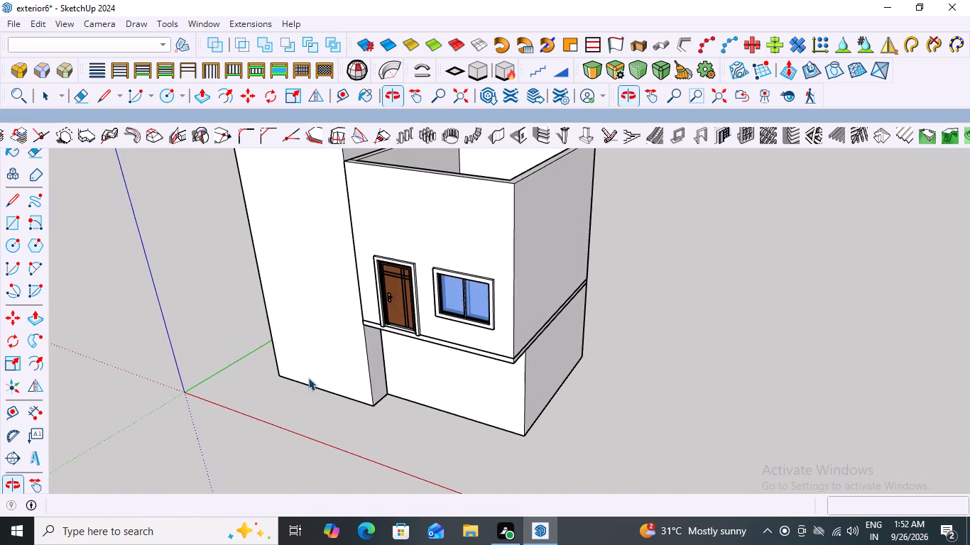
scroll(361, 401, up, 2)
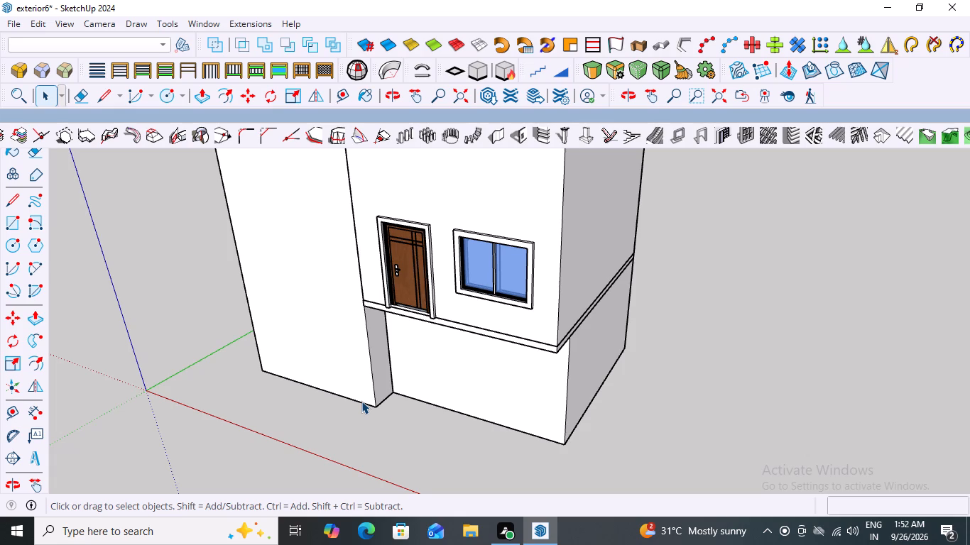
middle_drag(464, 425, 600, 268)
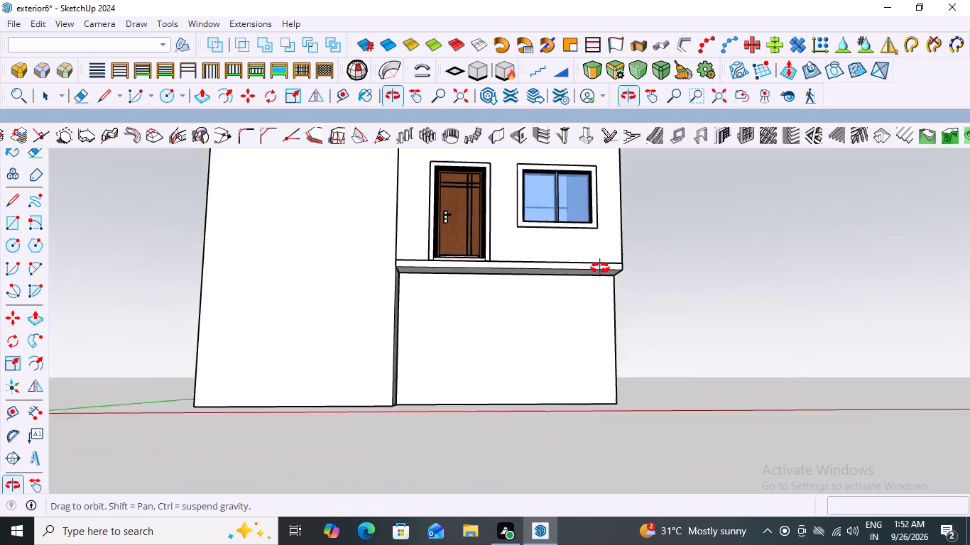
middle_drag(600, 268, 606, 367)
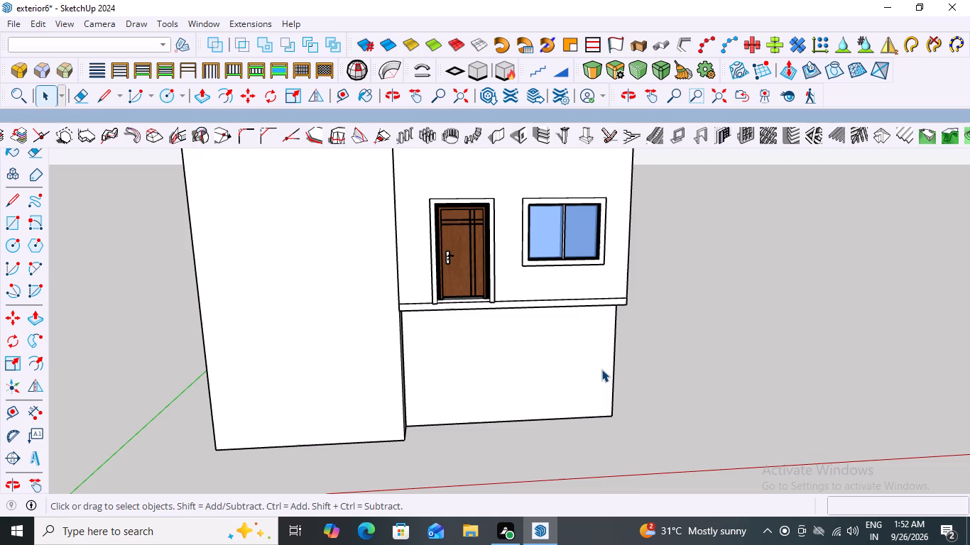
scroll(533, 398, down, 6)
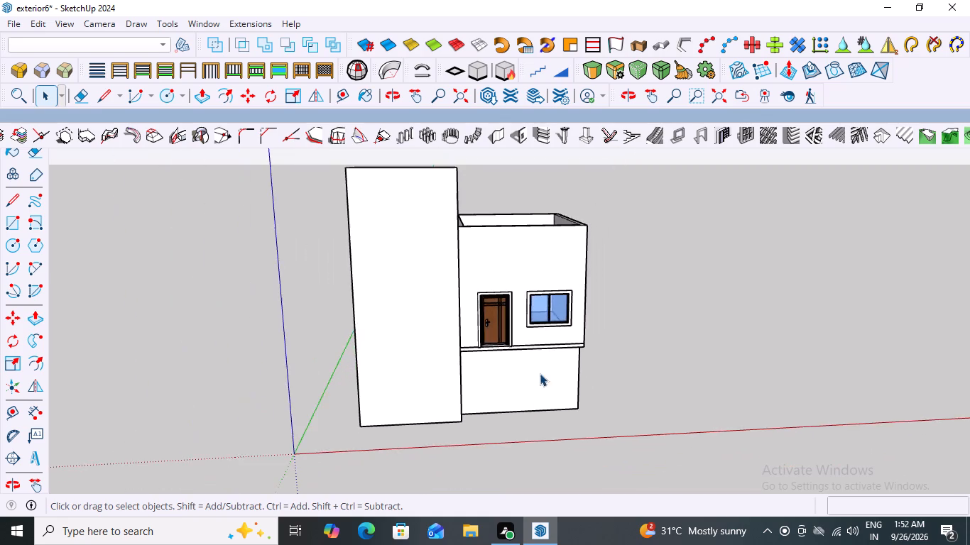
scroll(554, 249, up, 6)
scroll(554, 249, down, 6)
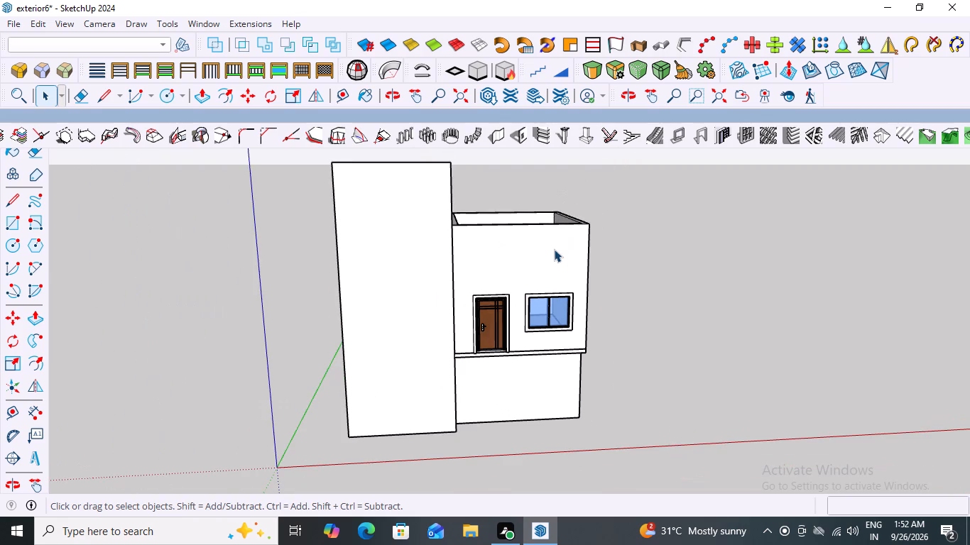
middle_drag(619, 274, 407, 273)
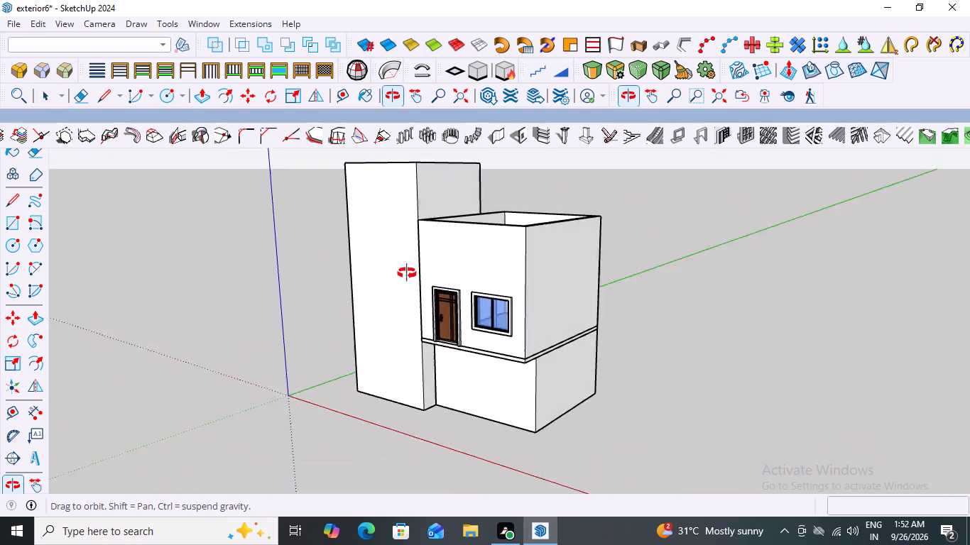
middle_drag(407, 273, 89, 253)
middle_drag(152, 272, 36, 266)
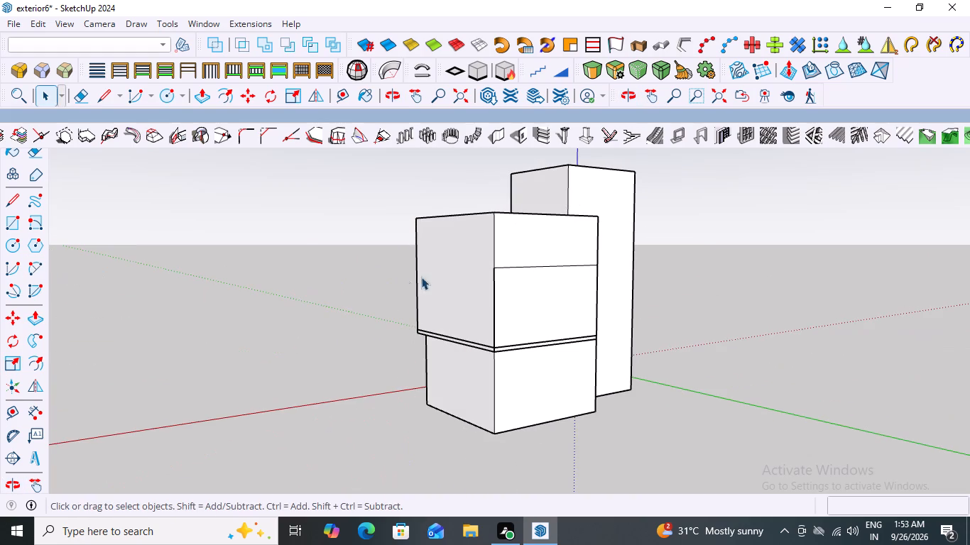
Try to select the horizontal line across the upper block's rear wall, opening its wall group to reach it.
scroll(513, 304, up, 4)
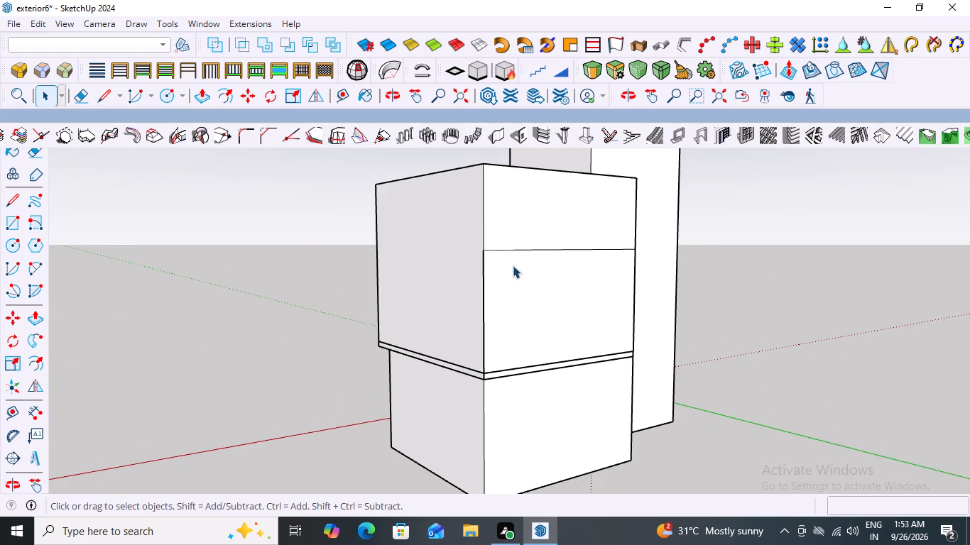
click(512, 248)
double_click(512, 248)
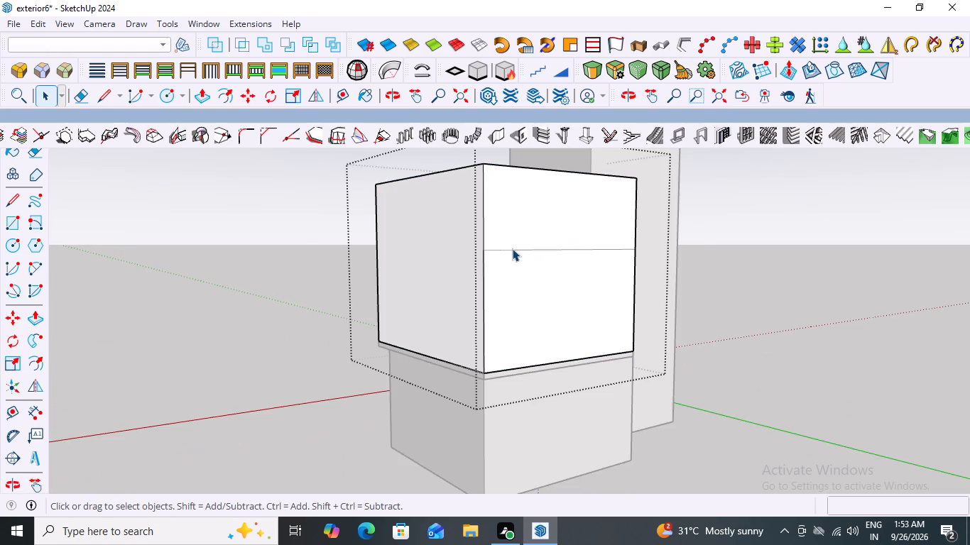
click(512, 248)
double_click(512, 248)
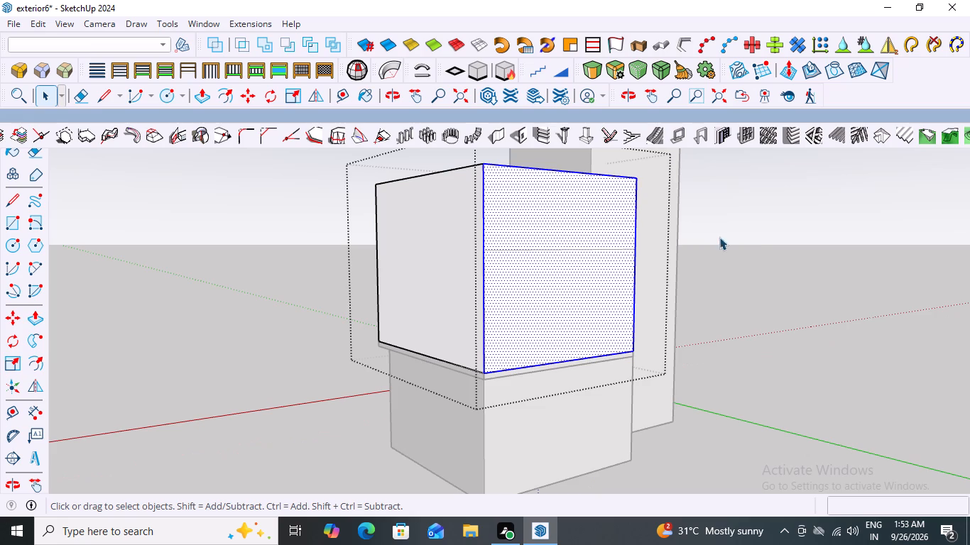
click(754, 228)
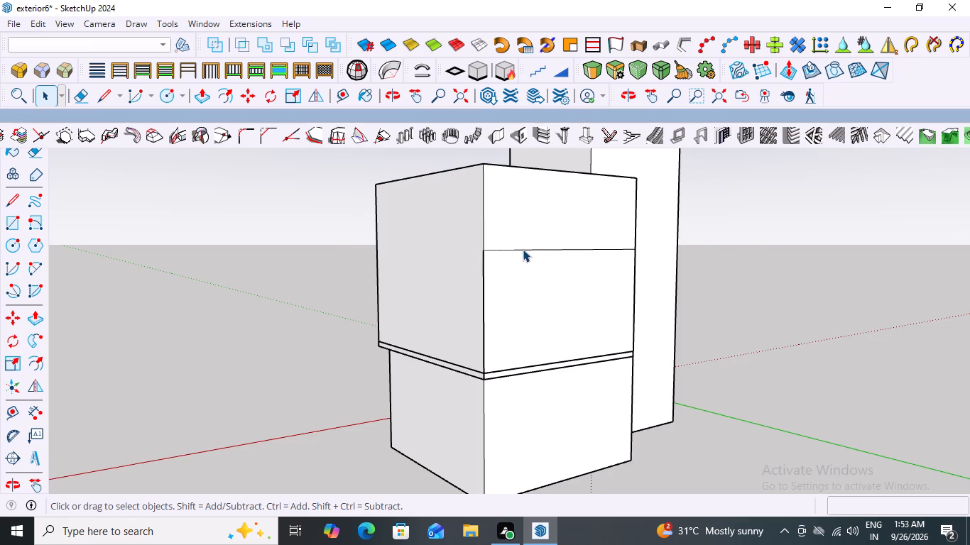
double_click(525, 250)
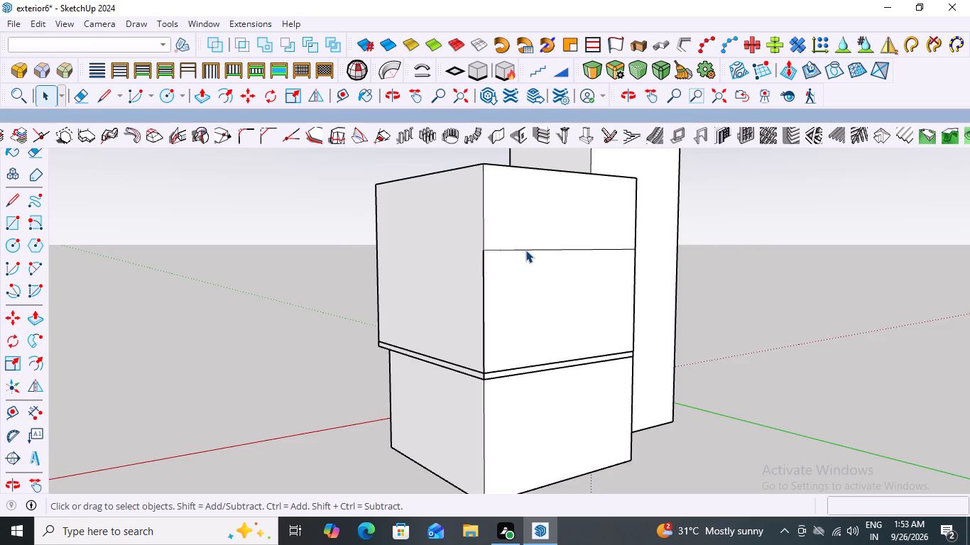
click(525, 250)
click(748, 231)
Inspect the upper block's wall group at its rear corner, selecting the corner edge with its adjoining faces, and close the group.
scroll(489, 258, up, 7)
click(475, 277)
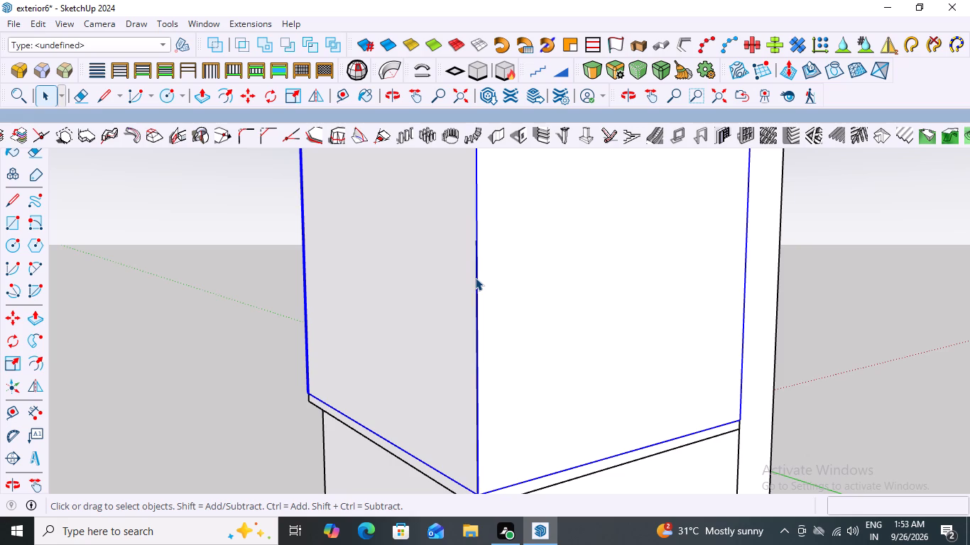
double_click(475, 277)
click(476, 279)
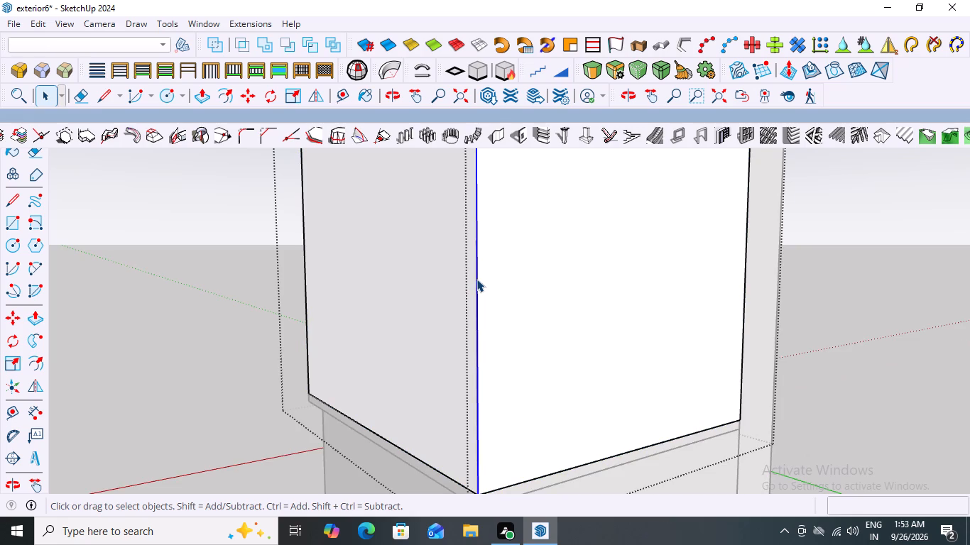
double_click(476, 279)
scroll(476, 279, down, 8)
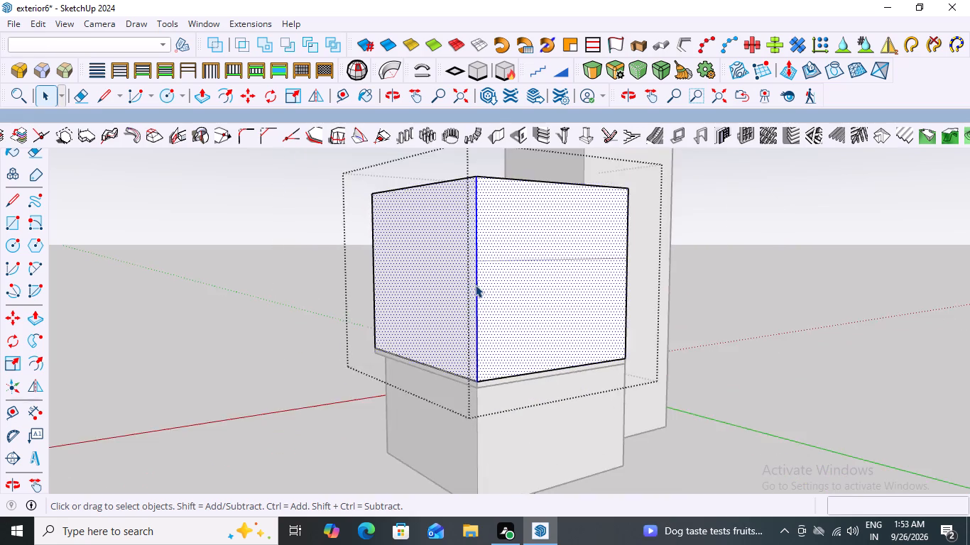
scroll(475, 285, down, 4)
click(741, 270)
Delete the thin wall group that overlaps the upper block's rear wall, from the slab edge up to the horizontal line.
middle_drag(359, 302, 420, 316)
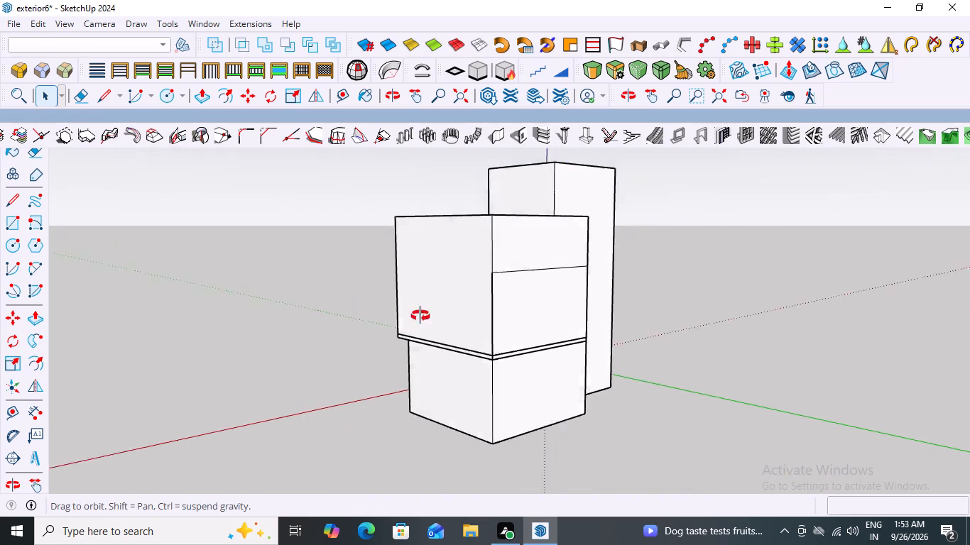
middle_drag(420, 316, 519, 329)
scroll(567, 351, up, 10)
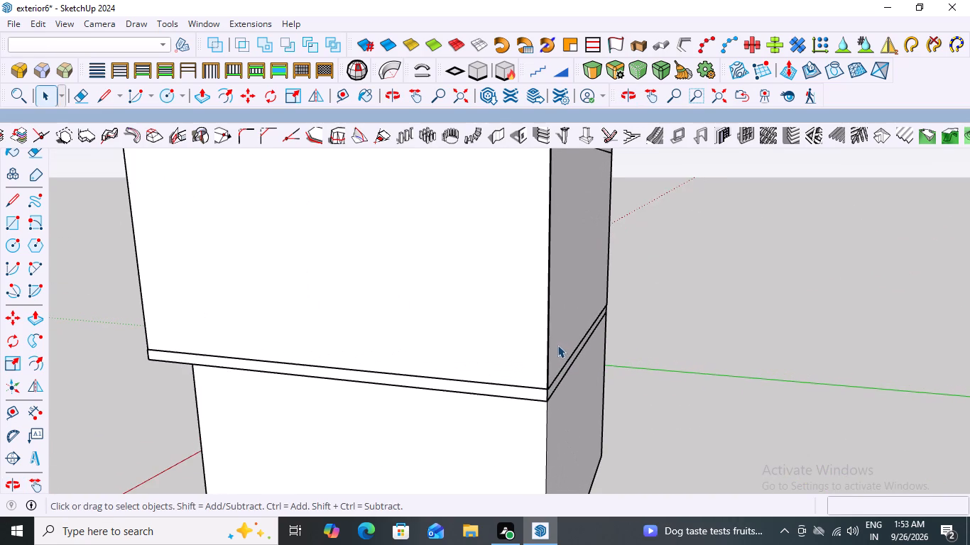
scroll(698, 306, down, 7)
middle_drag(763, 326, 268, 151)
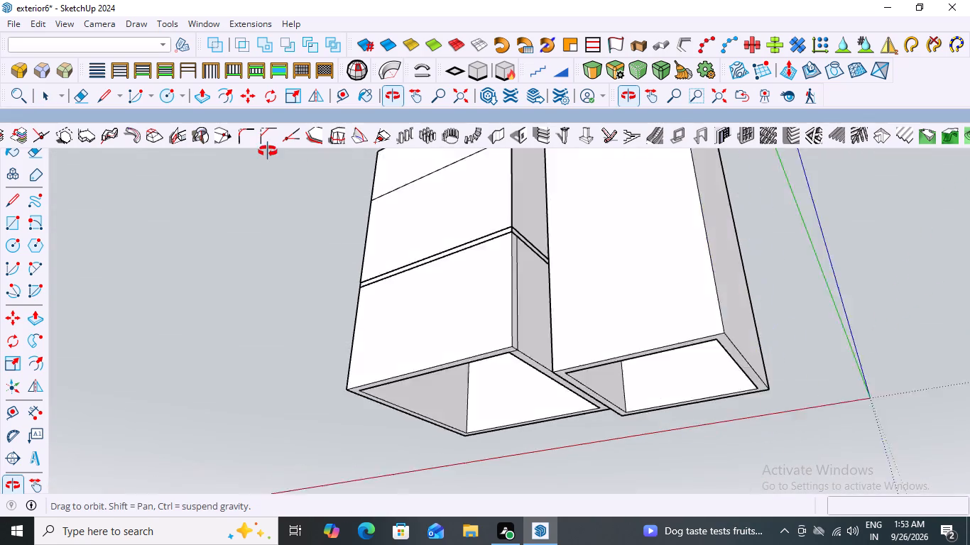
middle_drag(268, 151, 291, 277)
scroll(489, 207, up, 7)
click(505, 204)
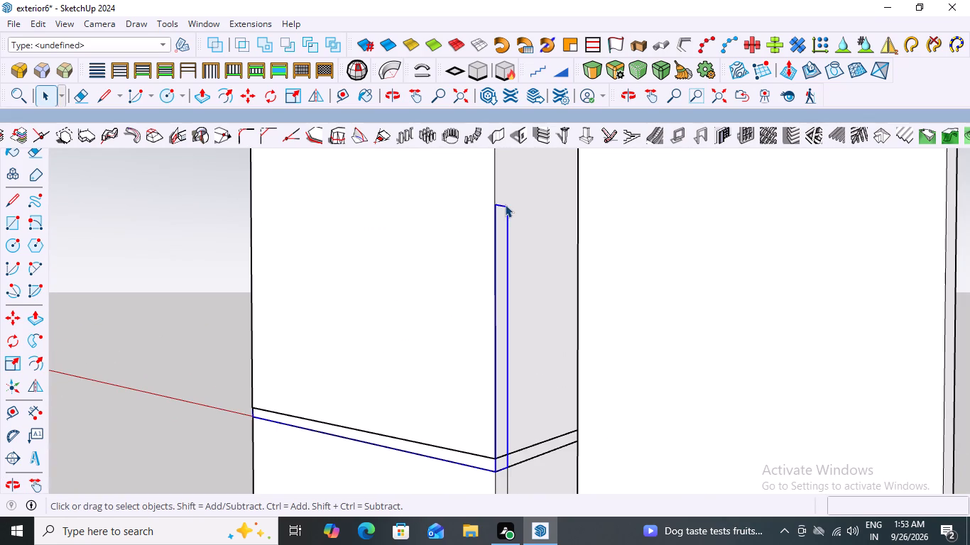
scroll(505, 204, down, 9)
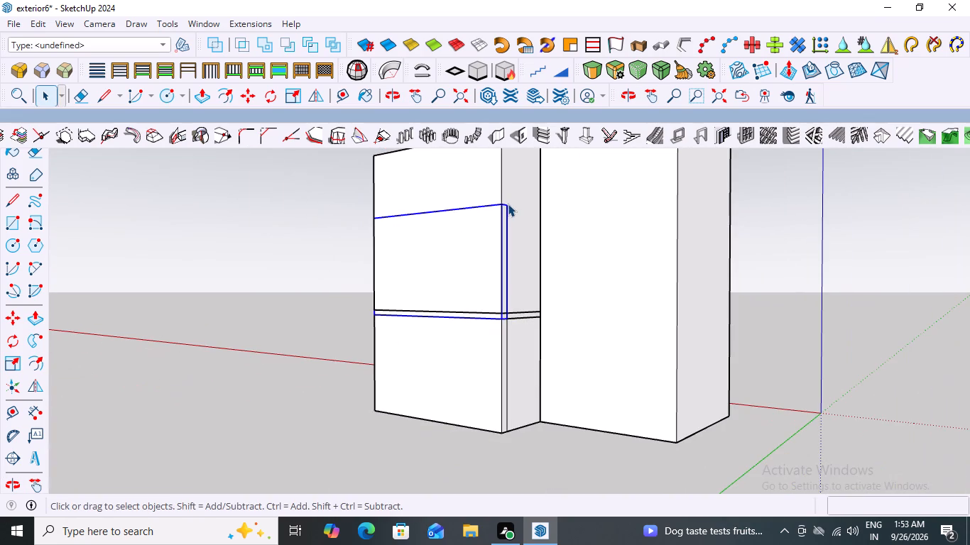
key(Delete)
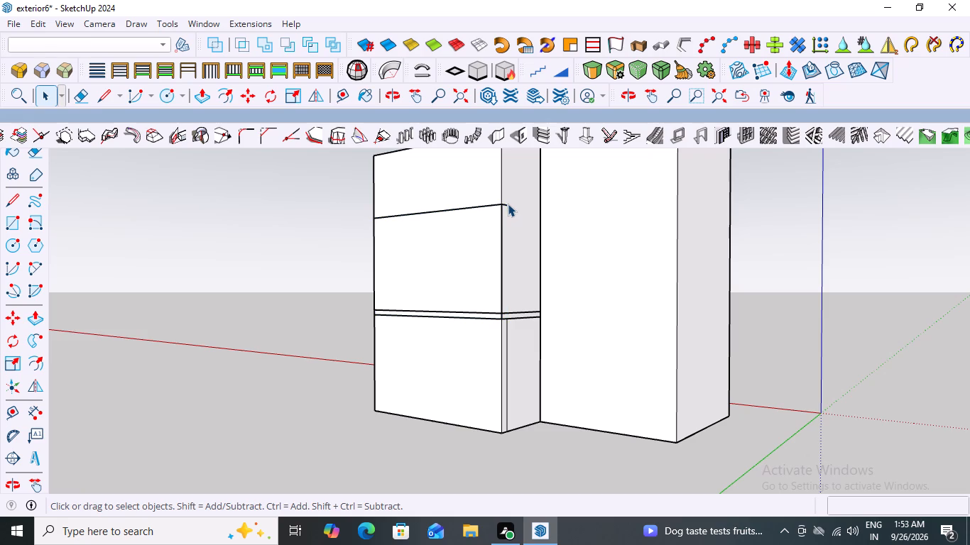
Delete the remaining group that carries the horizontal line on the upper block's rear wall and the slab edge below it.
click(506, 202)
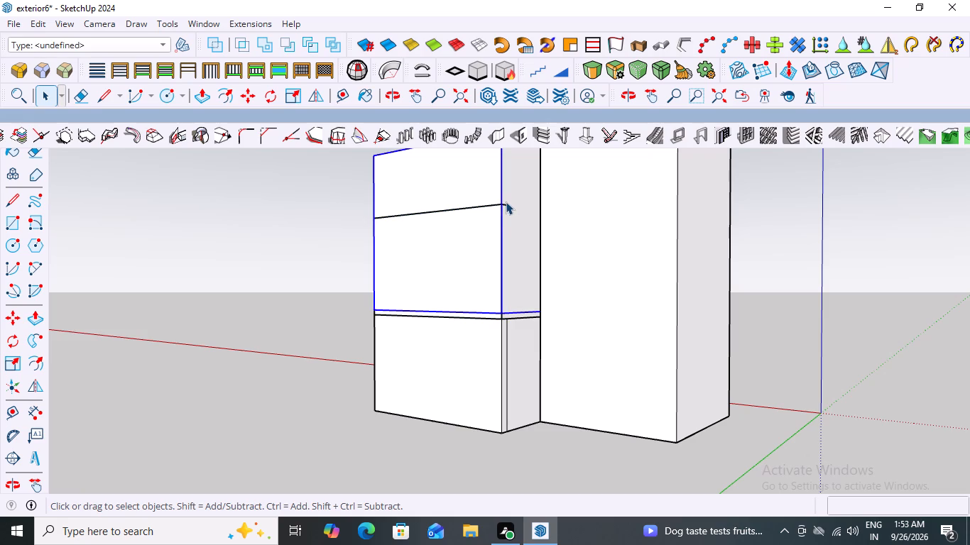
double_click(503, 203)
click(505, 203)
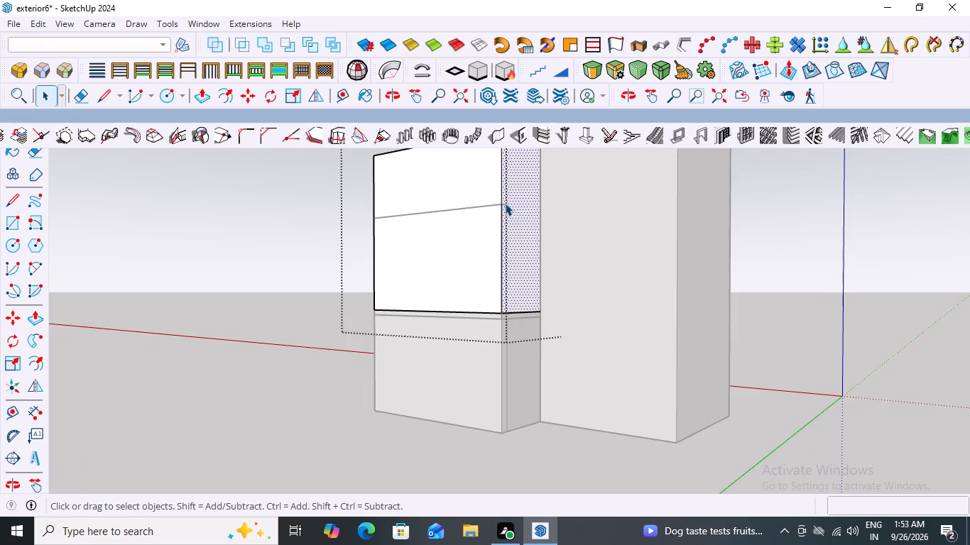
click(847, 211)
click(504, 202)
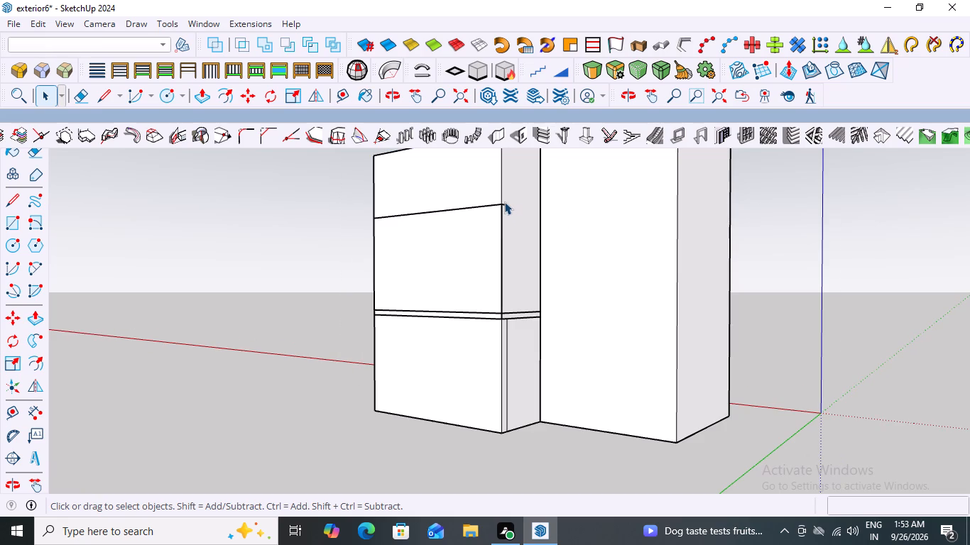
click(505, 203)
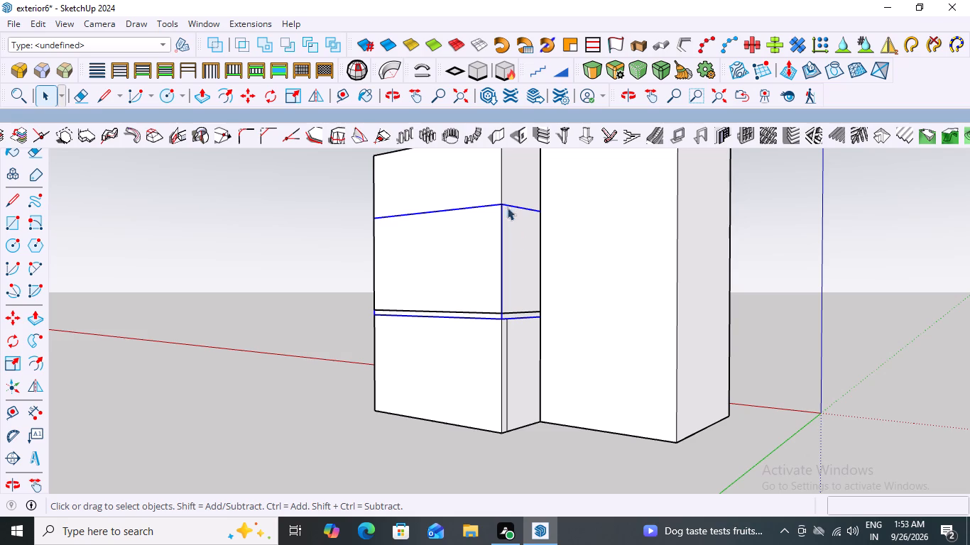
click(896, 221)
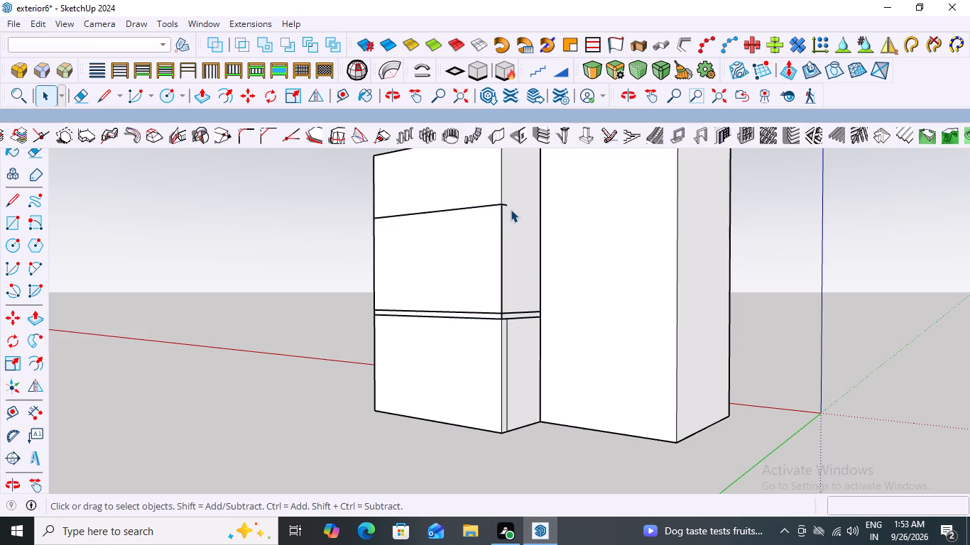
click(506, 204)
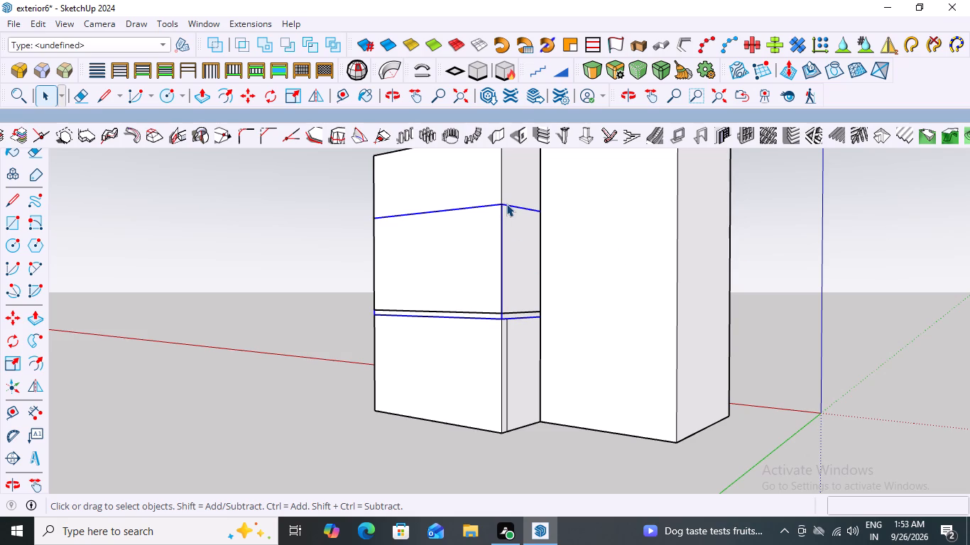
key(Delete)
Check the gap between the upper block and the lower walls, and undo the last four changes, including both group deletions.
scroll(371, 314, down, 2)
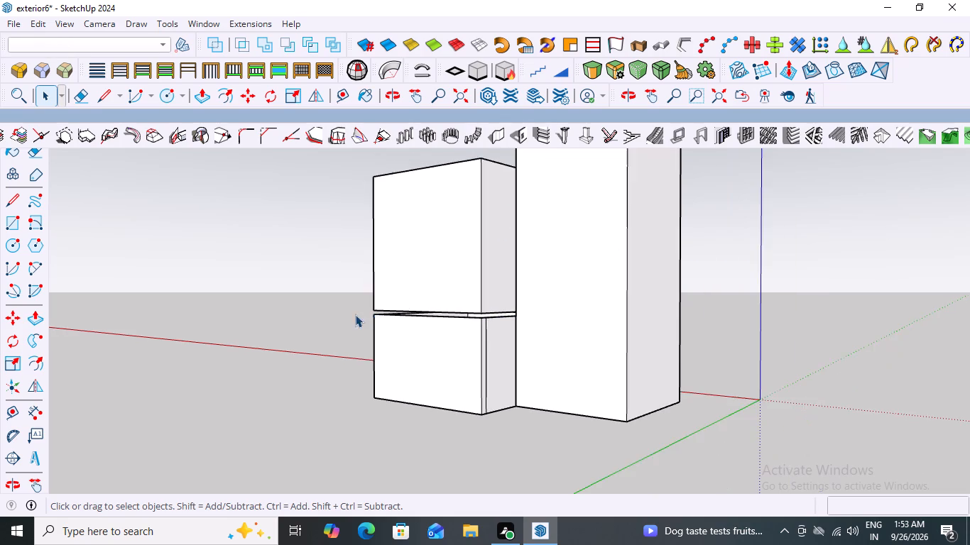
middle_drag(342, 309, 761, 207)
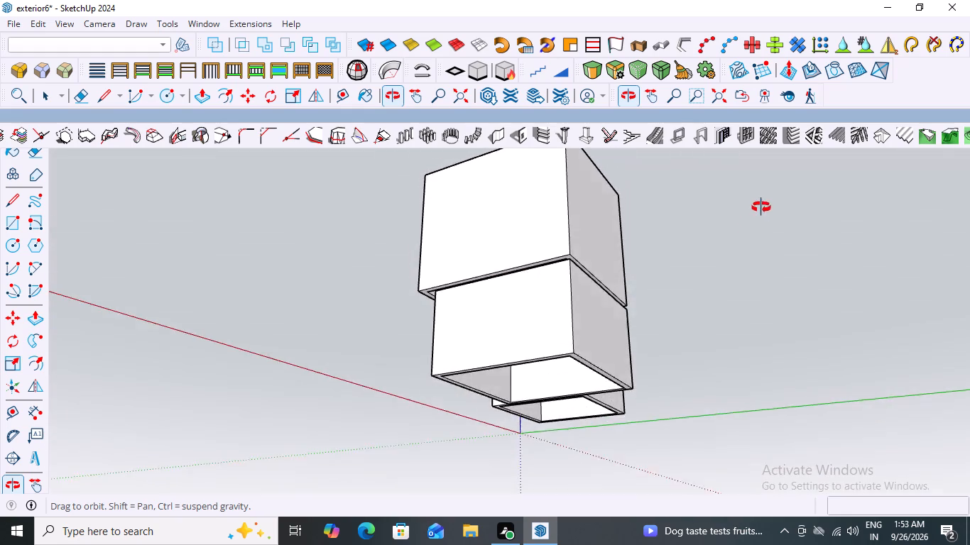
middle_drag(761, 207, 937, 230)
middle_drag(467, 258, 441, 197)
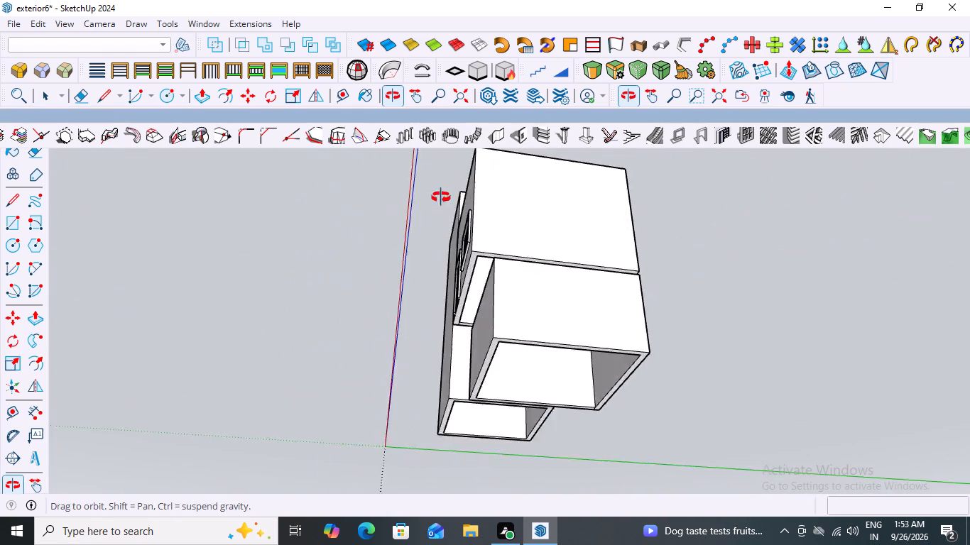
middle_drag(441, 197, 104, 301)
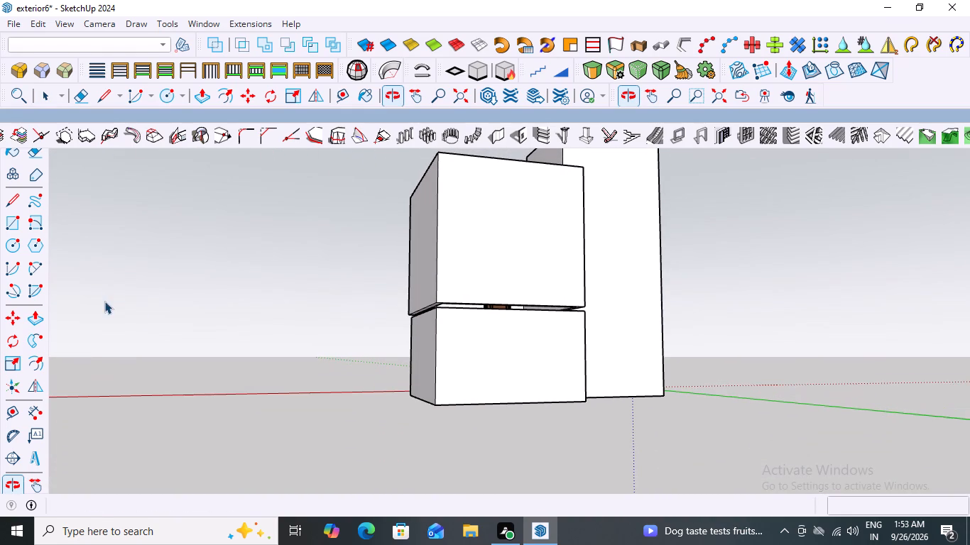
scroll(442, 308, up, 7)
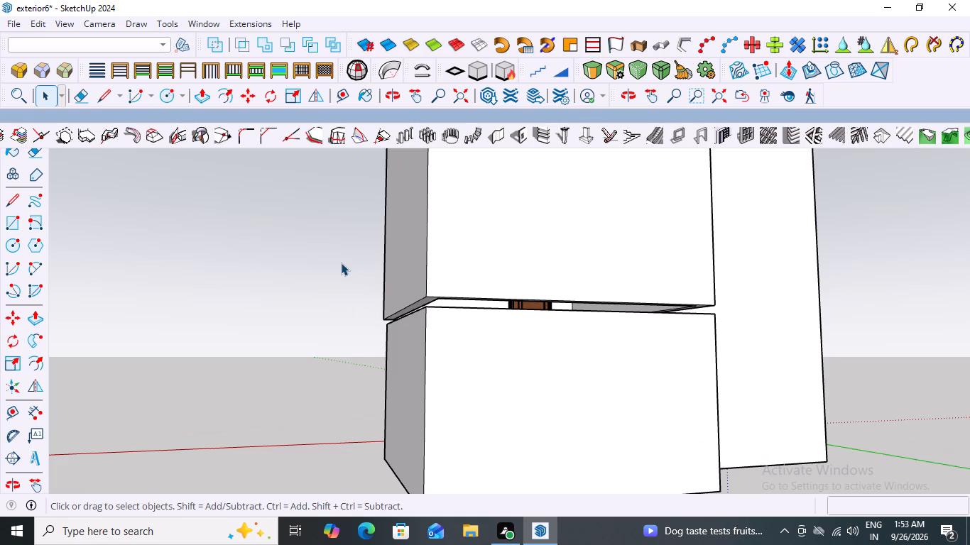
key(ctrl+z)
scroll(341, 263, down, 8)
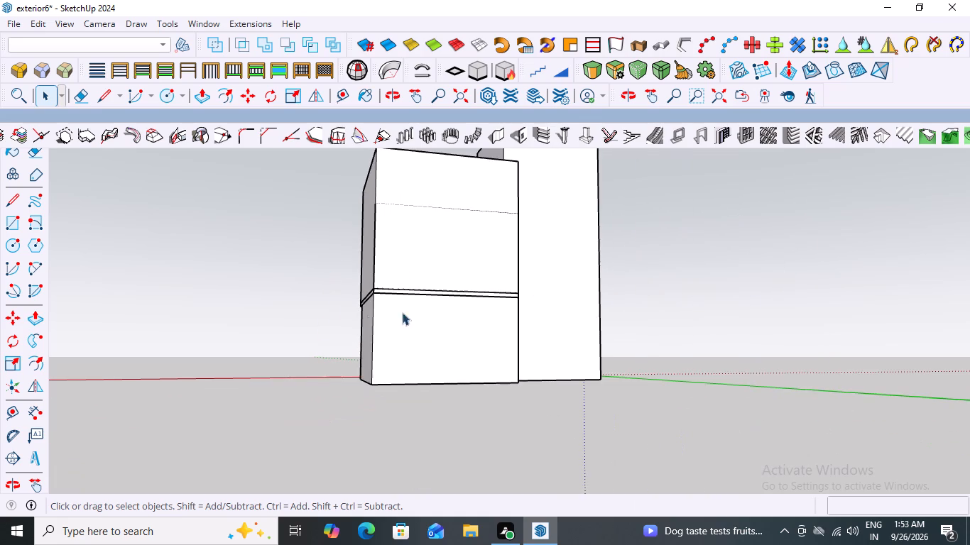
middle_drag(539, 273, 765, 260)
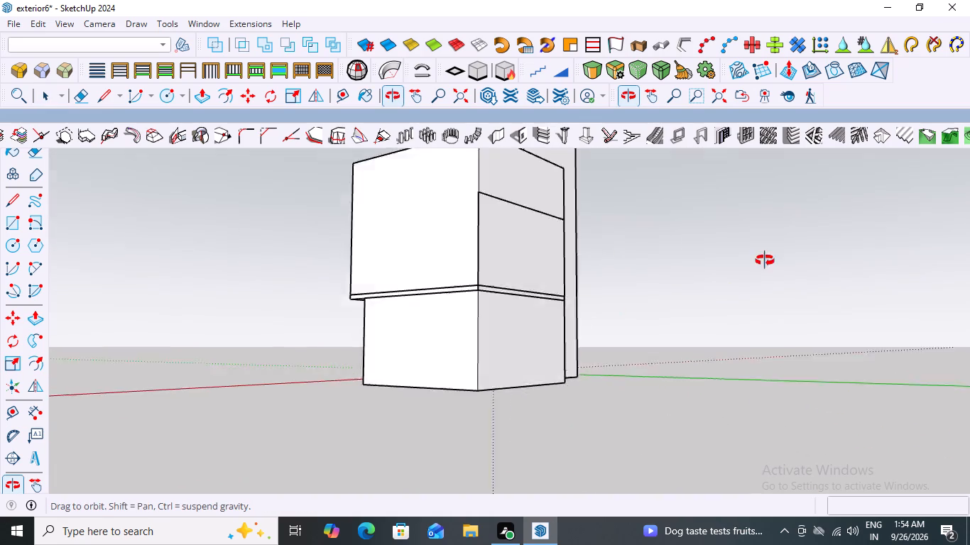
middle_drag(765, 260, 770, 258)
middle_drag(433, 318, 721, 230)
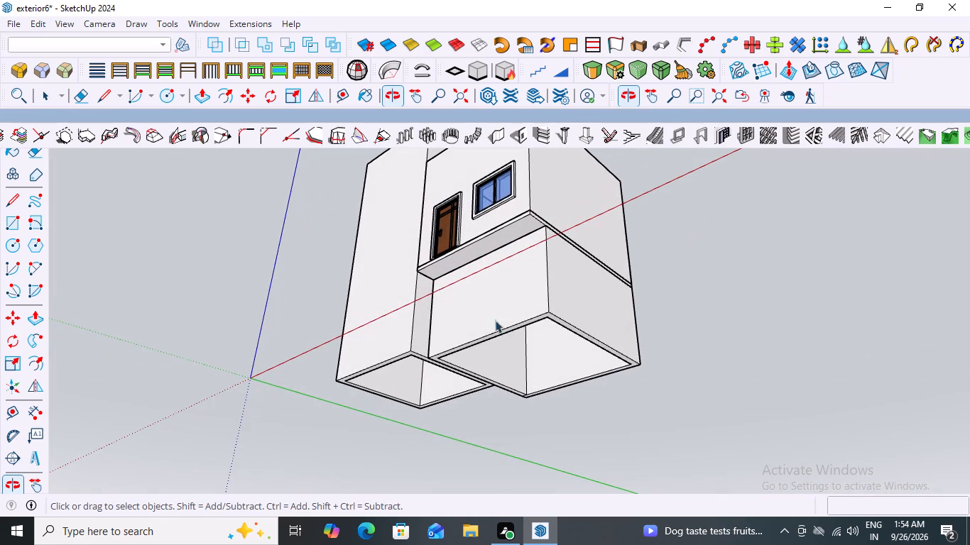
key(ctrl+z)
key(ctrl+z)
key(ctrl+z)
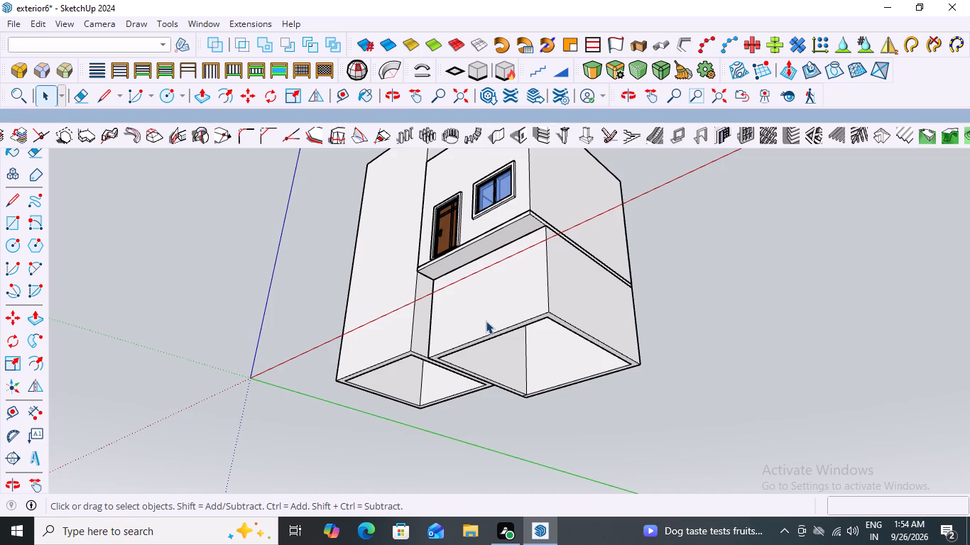
Move the lower wall group out from beneath the upper block, about 33' 4" away to the side of the house.
scroll(486, 321, down, 6)
middle_drag(604, 275, 603, 275)
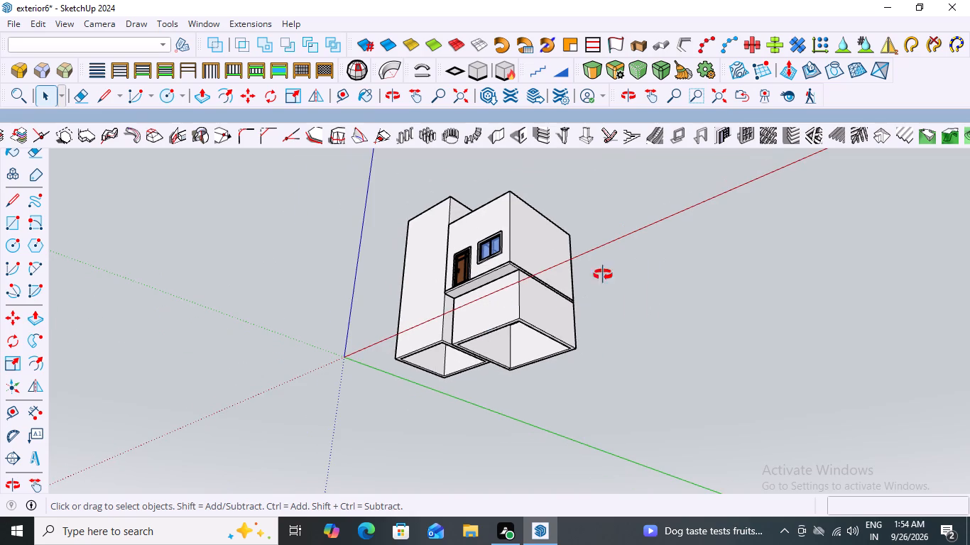
middle_drag(603, 275, 401, 382)
middle_drag(641, 221, 342, 251)
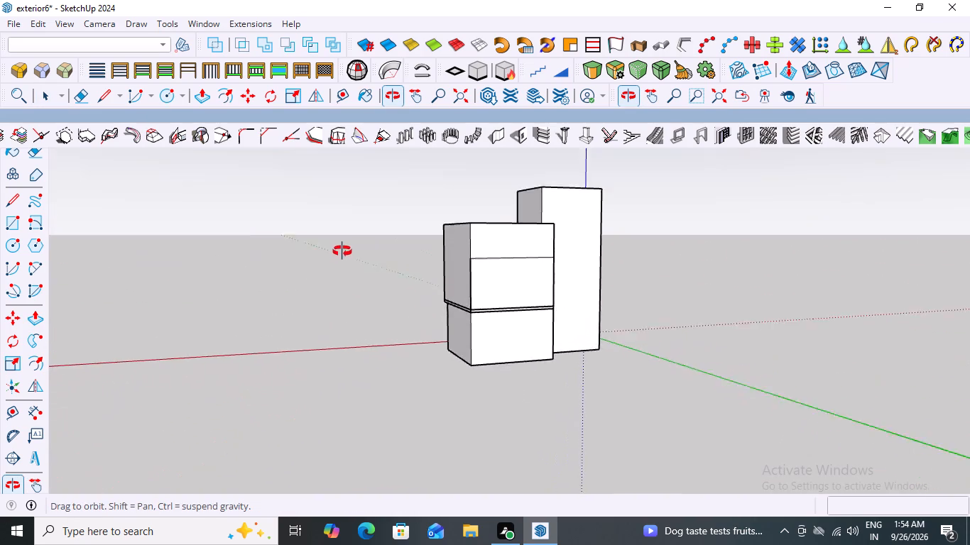
middle_drag(342, 251, 523, 206)
scroll(515, 295, up, 3)
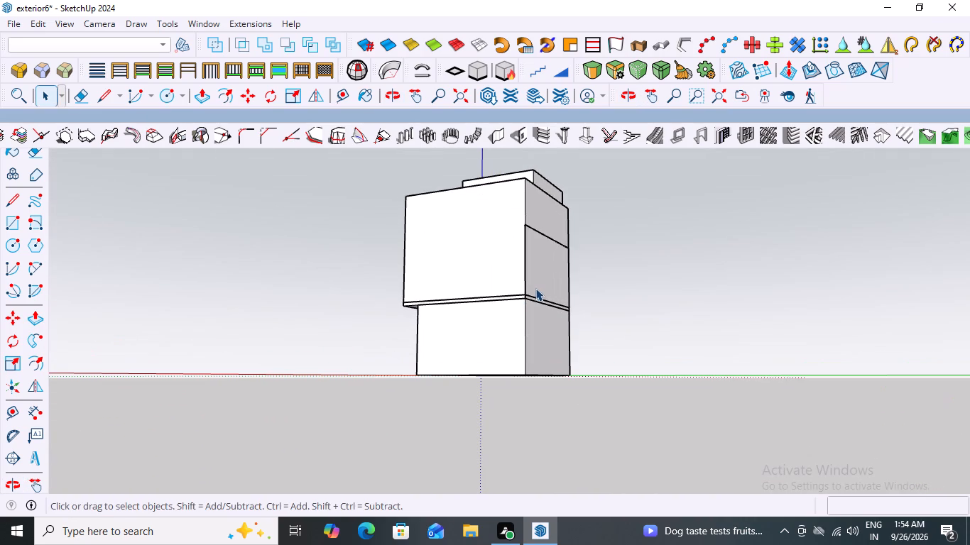
scroll(535, 288, down, 2)
click(481, 319)
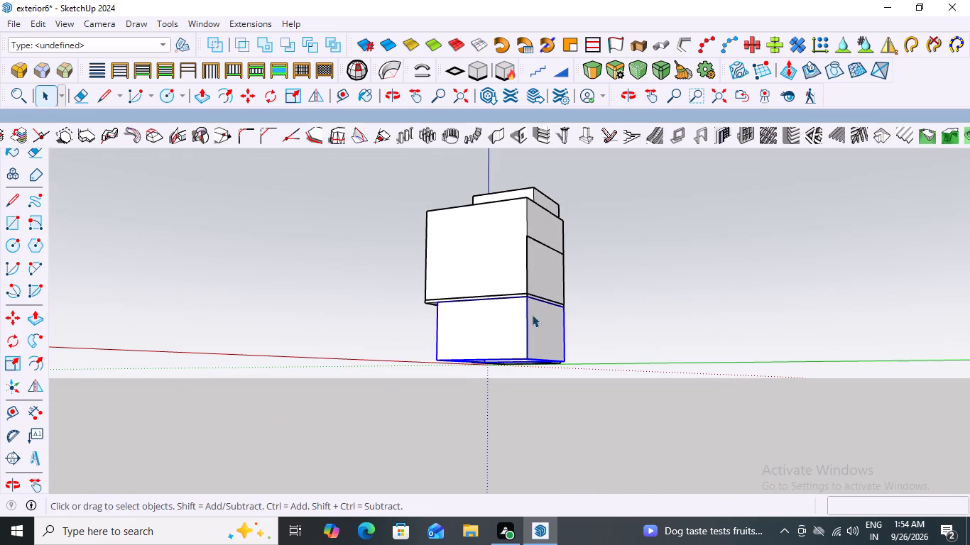
key(m)
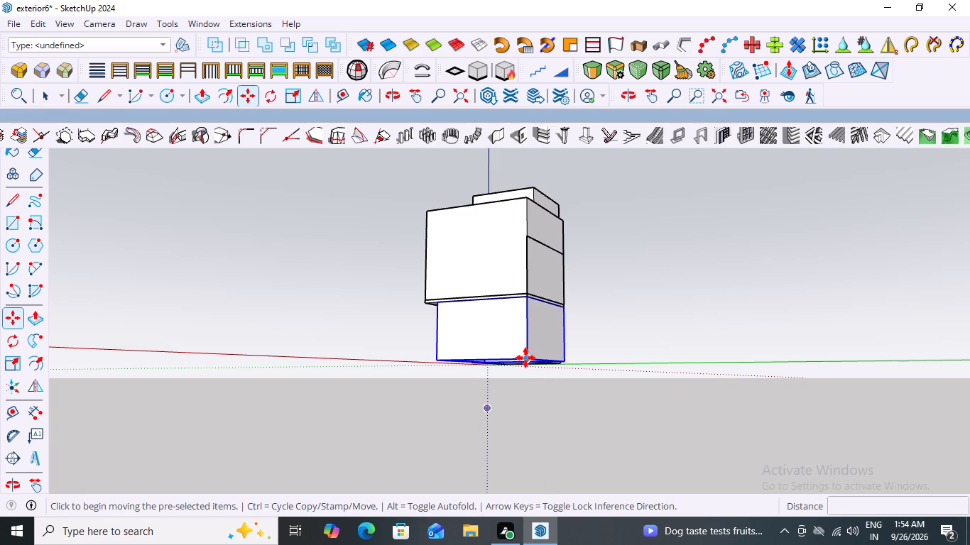
click(526, 357)
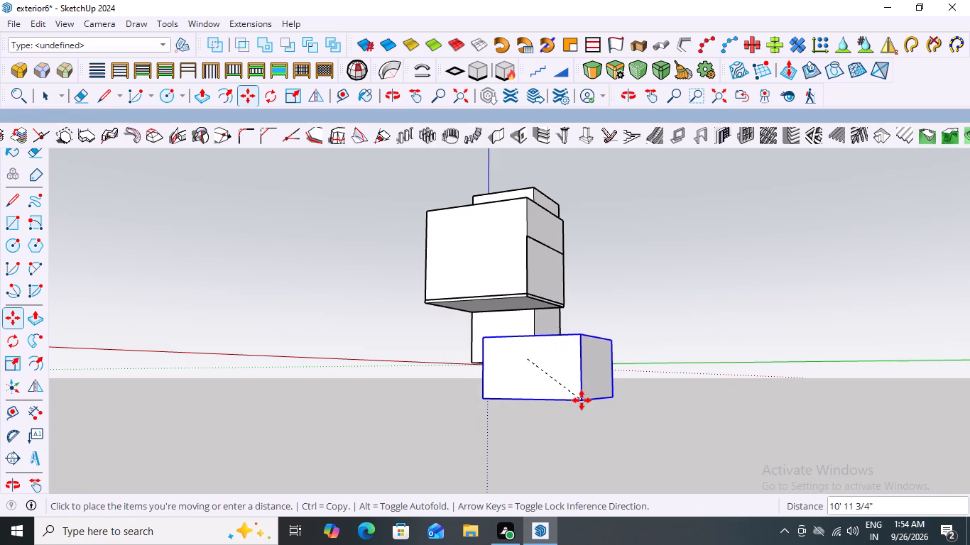
key(space)
key(m)
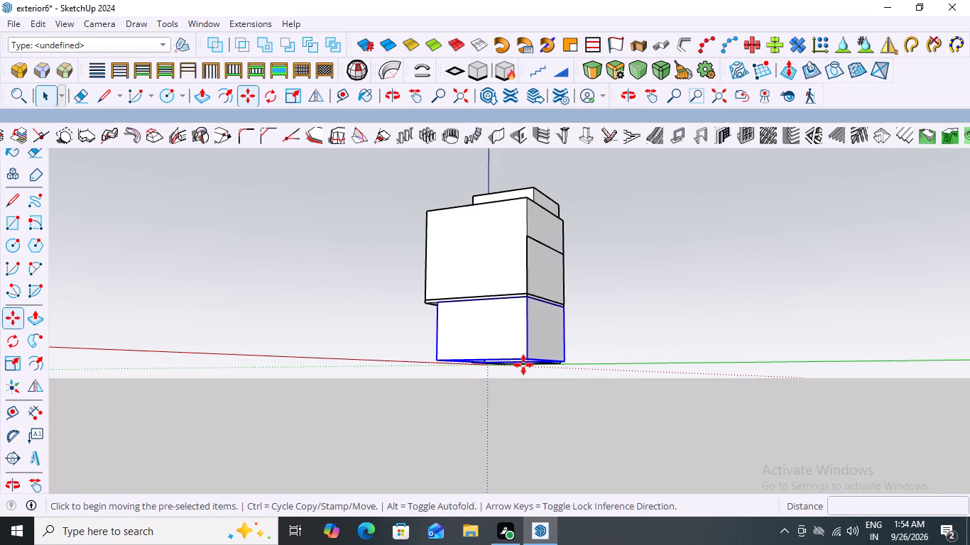
click(530, 360)
click(750, 331)
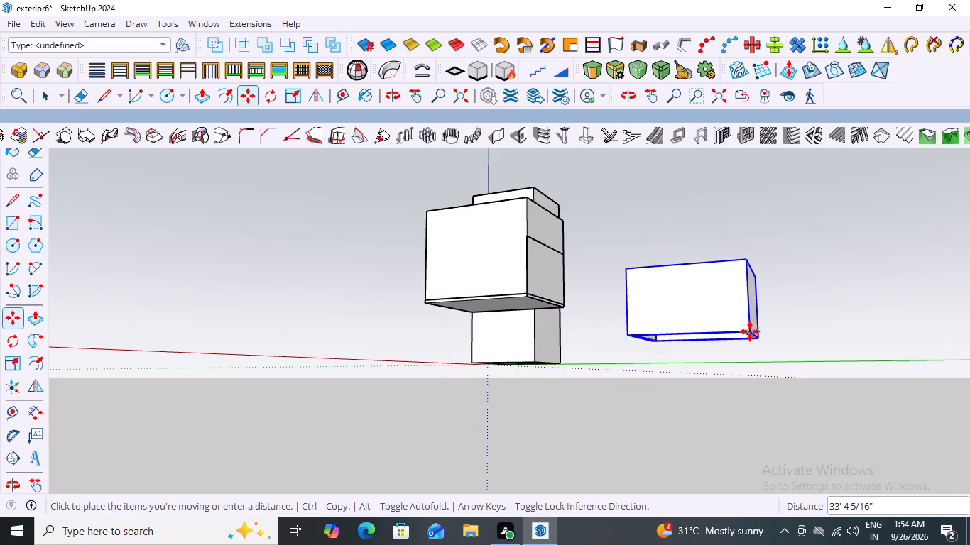
key(space)
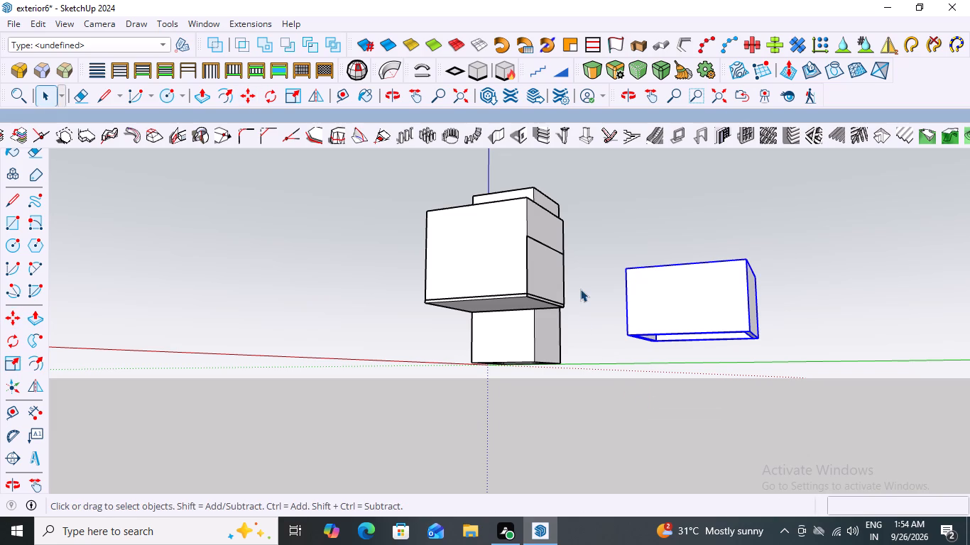
Examine the upper block's wall group to see whether the horizontal line on its rear wall belongs to it.
scroll(580, 289, up, 2)
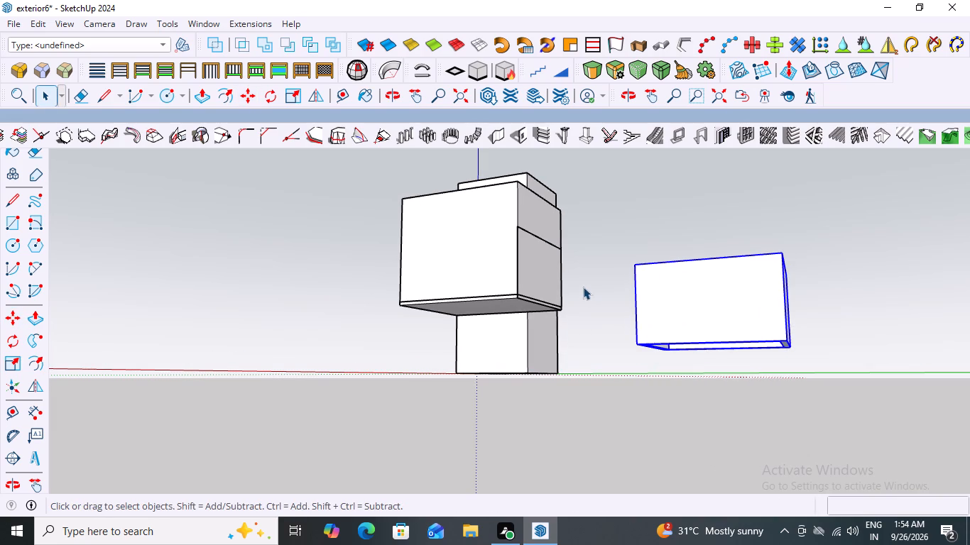
scroll(458, 331, up, 5)
scroll(619, 259, up, 2)
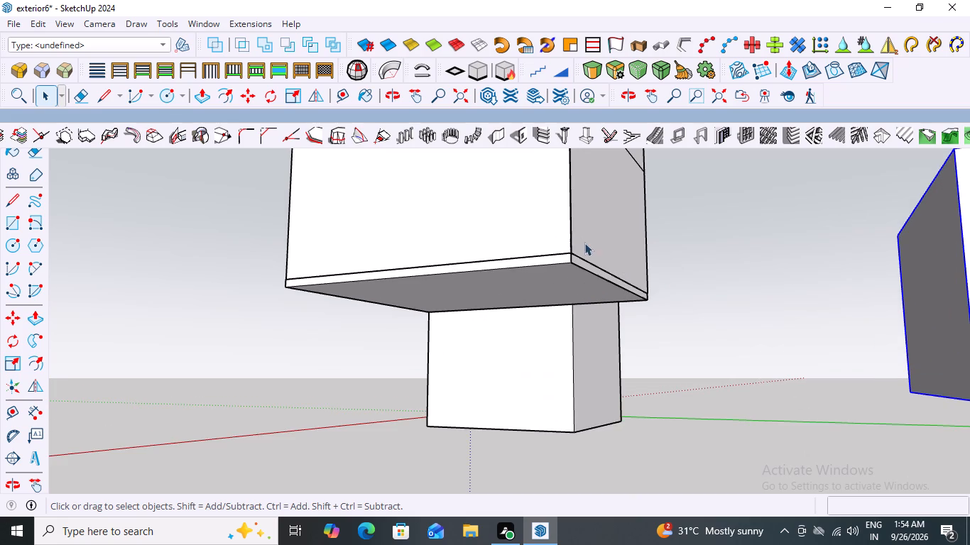
scroll(574, 258, down, 10)
middle_drag(582, 287, 511, 325)
scroll(539, 258, up, 3)
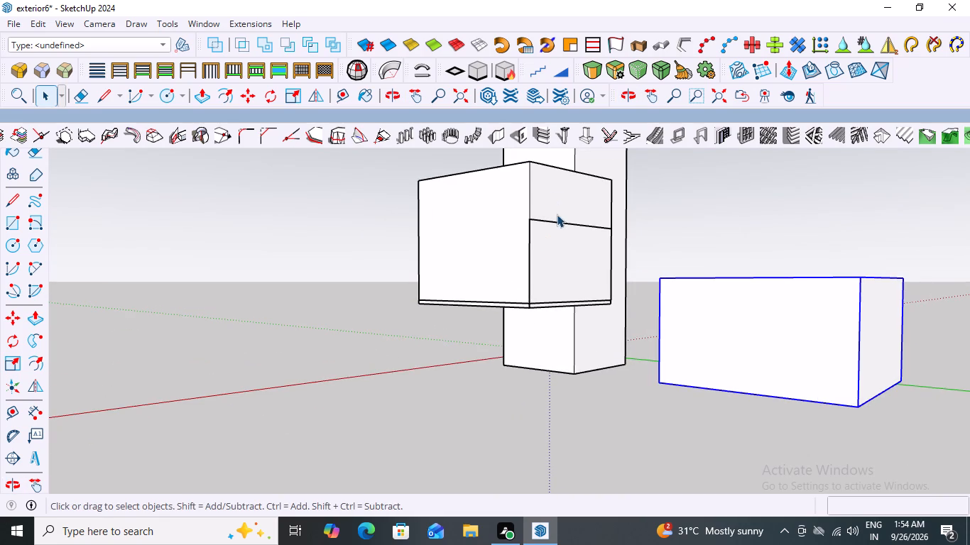
click(559, 219)
double_click(561, 222)
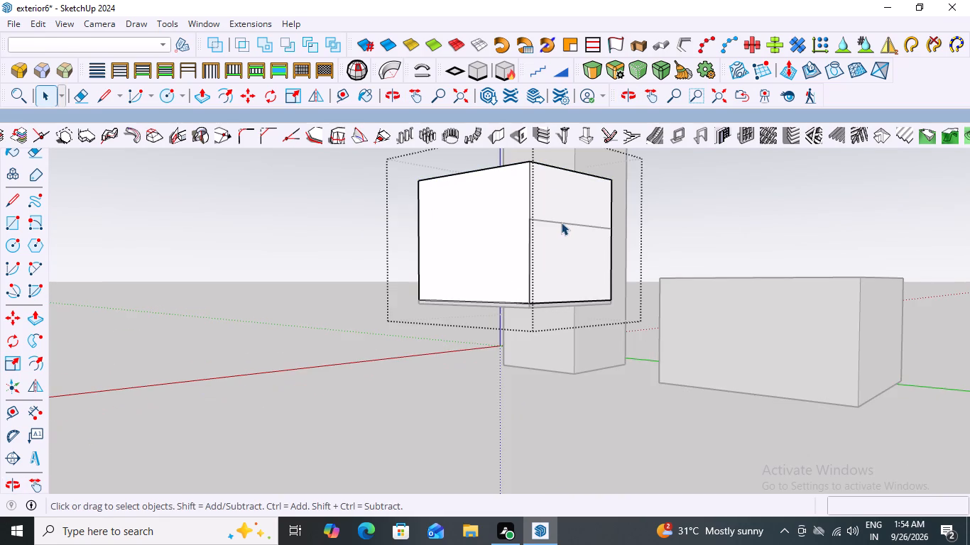
double_click(561, 222)
click(760, 182)
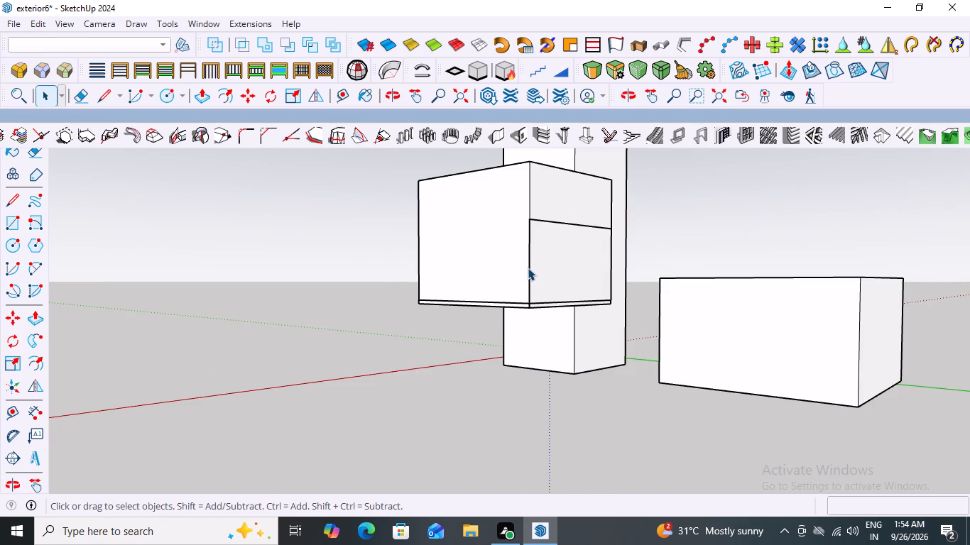
click(528, 268)
double_click(528, 268)
double_click(528, 268)
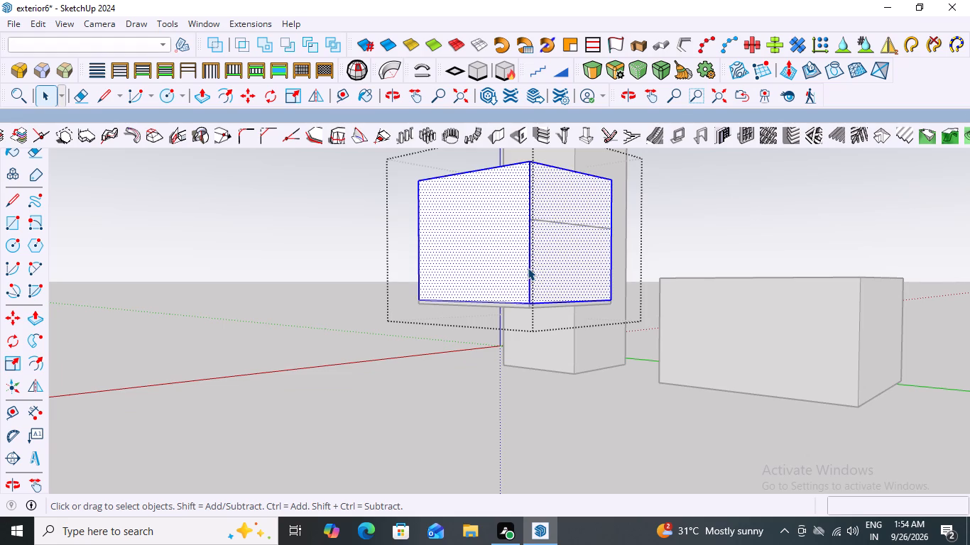
click(702, 214)
Delete the thin group overlapping the upper block's rear wall, from the slab edge up to the horizontal line.
scroll(614, 205, up, 1)
scroll(581, 261, up, 1)
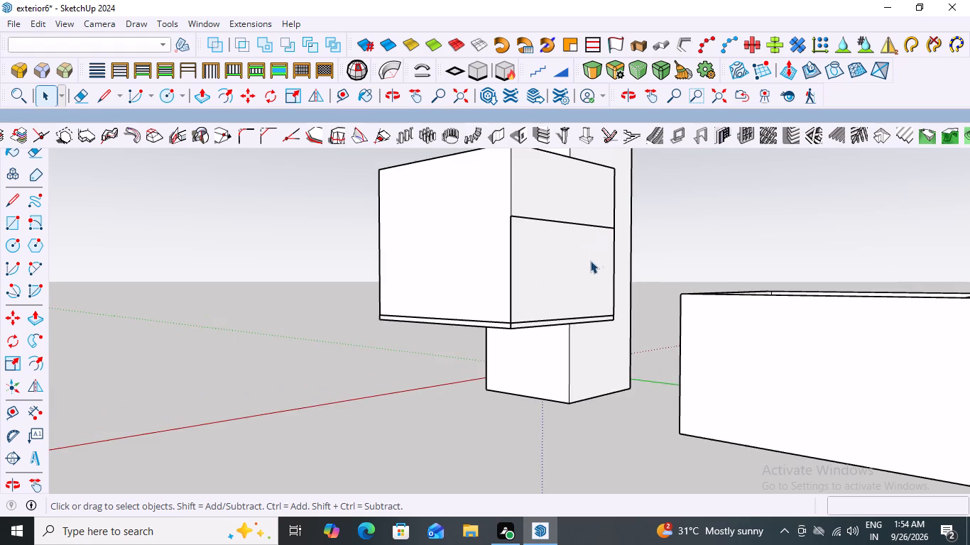
middle_drag(596, 258, 354, 292)
scroll(511, 258, down, 3)
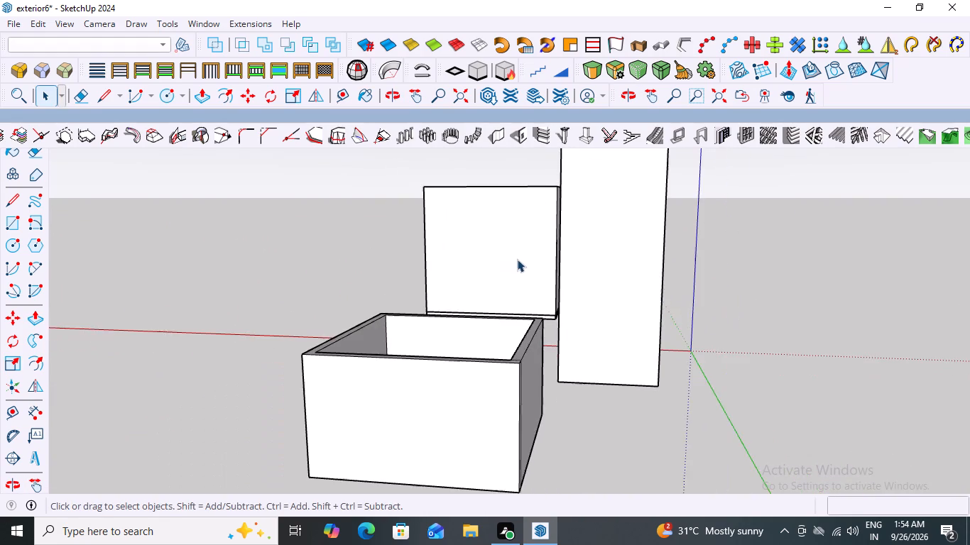
middle_drag(533, 258, 335, 275)
scroll(524, 235, up, 11)
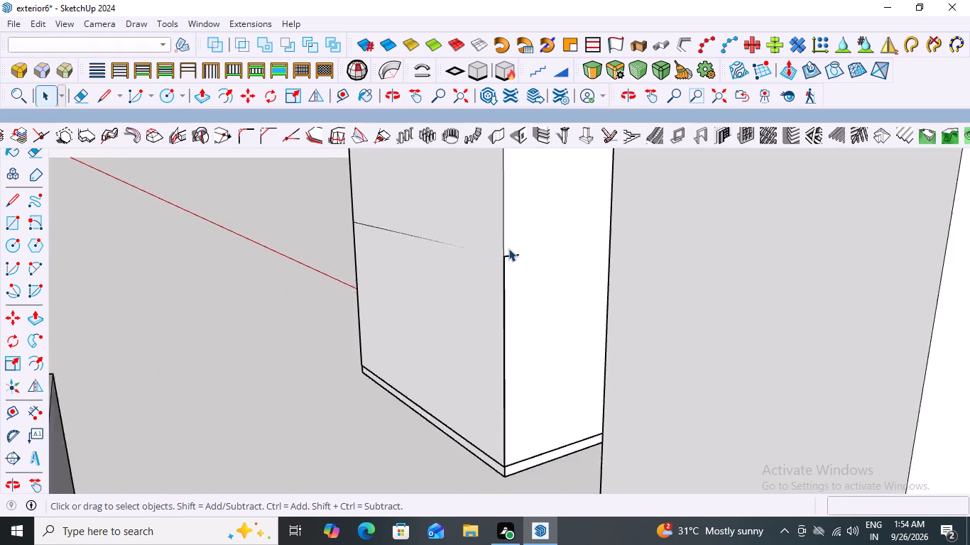
scroll(508, 248, up, 5)
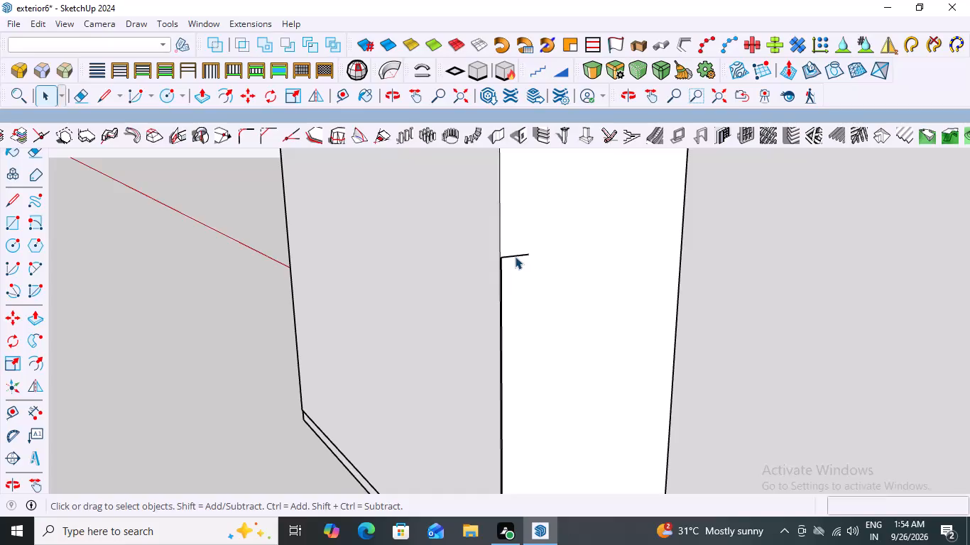
click(515, 255)
scroll(530, 244, down, 10)
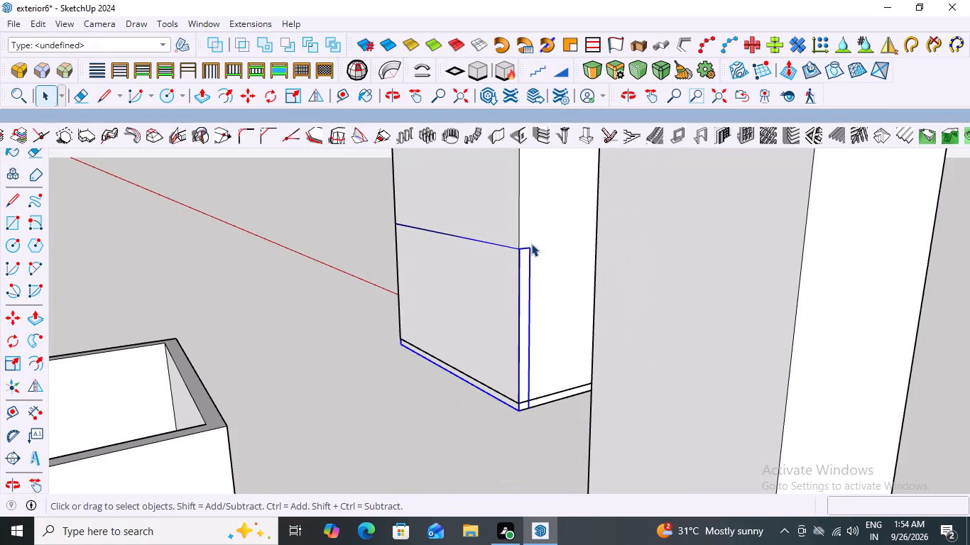
scroll(531, 243, down, 10)
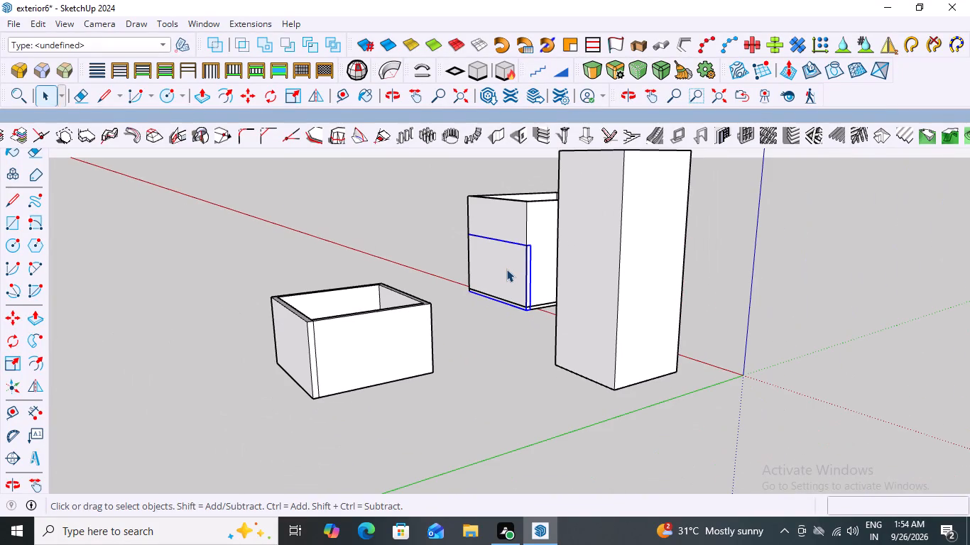
key(Delete)
Delete the remaining group that carries the horizontal line and the slab edge at the base of the upper block.
scroll(520, 302, up, 4)
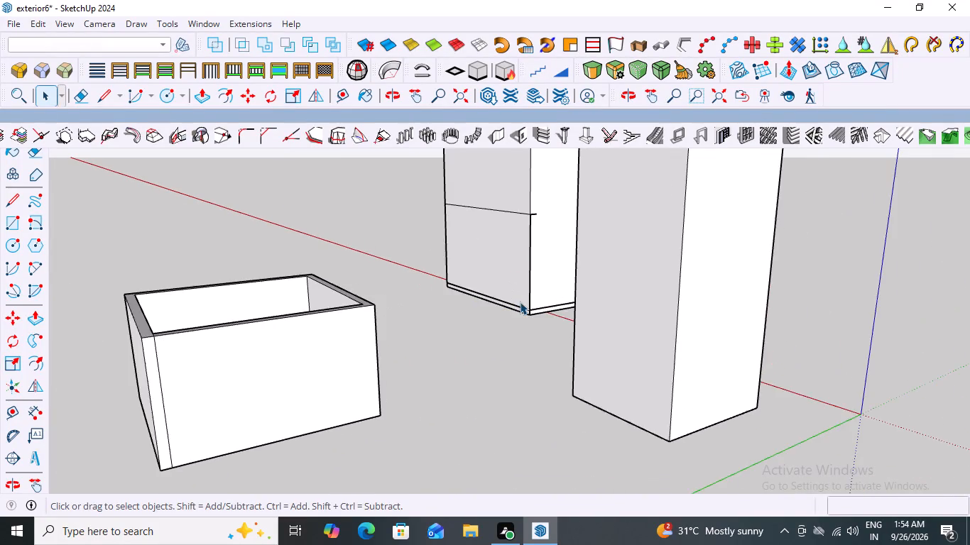
scroll(520, 302, up, 3)
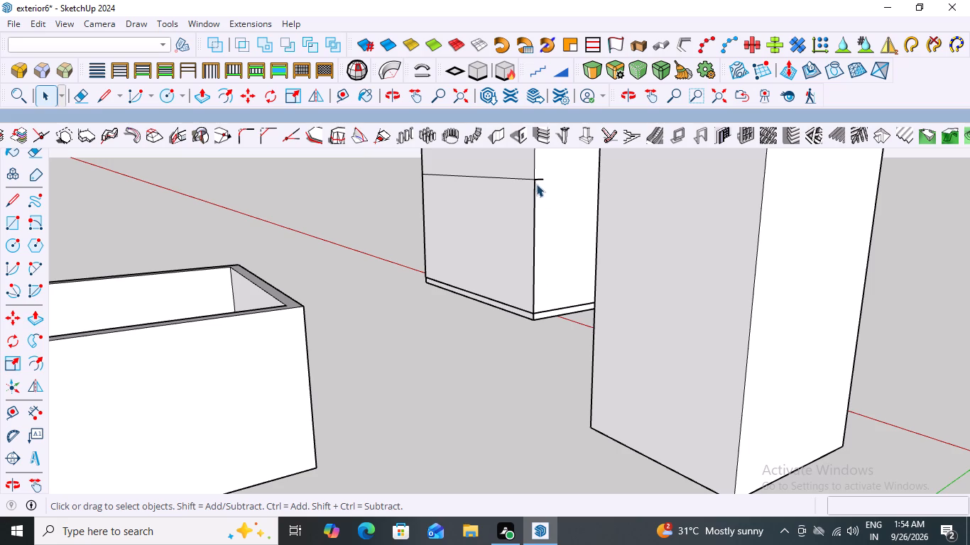
click(537, 179)
key(Delete)
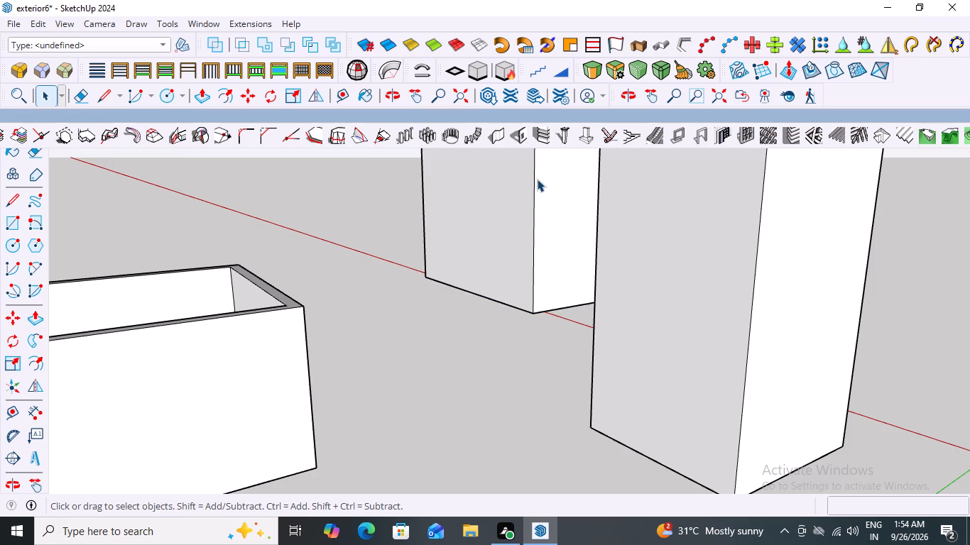
Draw a 16' 9" by 19' 6" rectangle across the open underside of the upper block, corner to corner.
scroll(503, 265, down, 11)
middle_drag(506, 277, 765, 260)
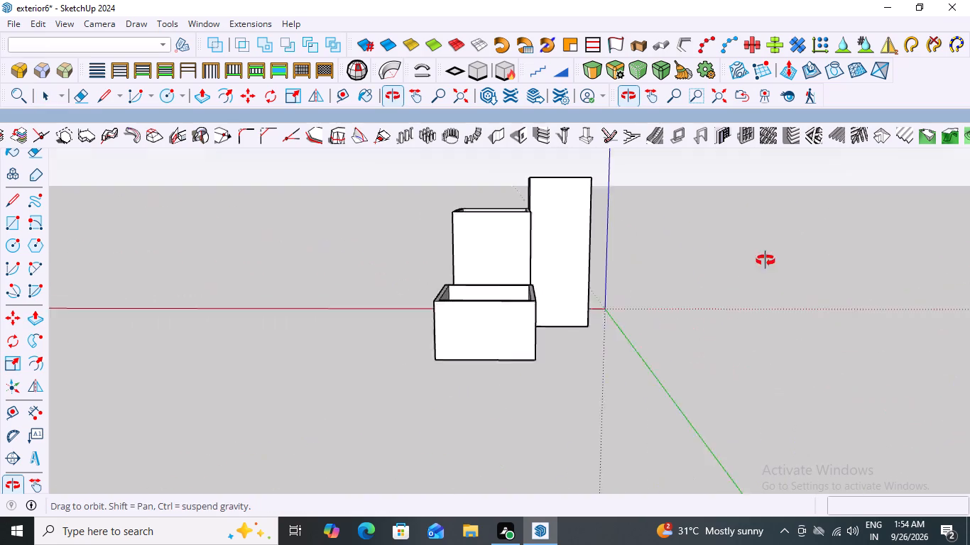
middle_drag(765, 260, 800, 251)
middle_drag(424, 273, 731, 40)
middle_drag(480, 283, 478, 244)
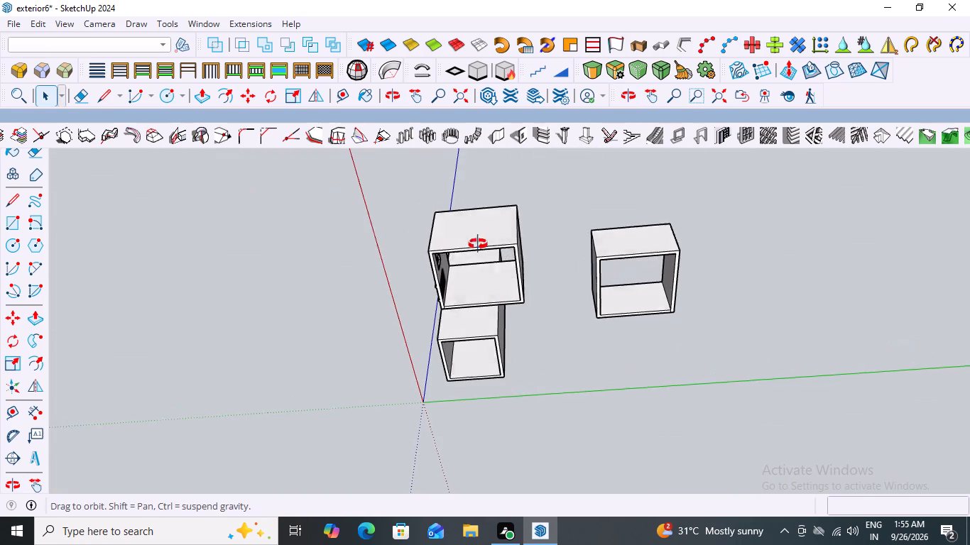
middle_drag(478, 244, 489, 167)
scroll(467, 247, up, 7)
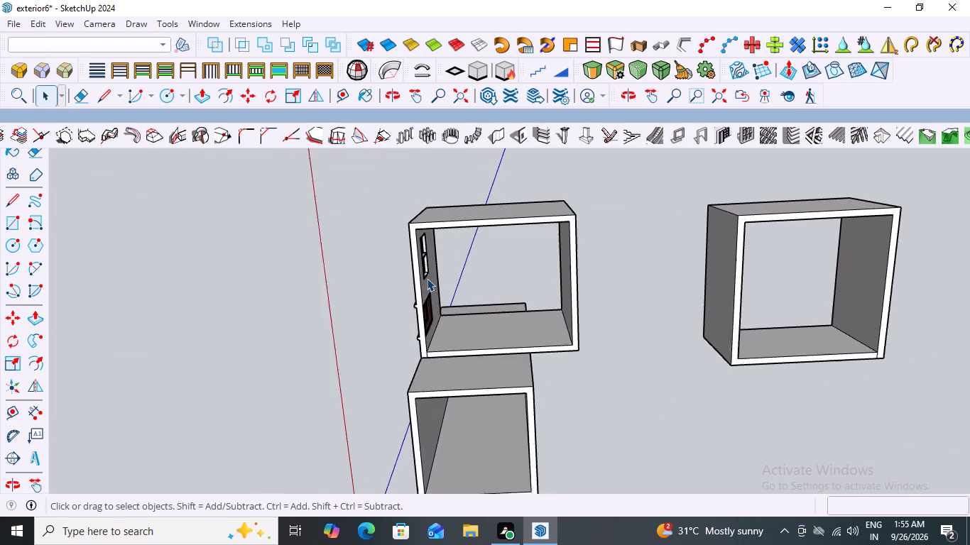
scroll(427, 278, up, 1)
scroll(427, 278, down, 6)
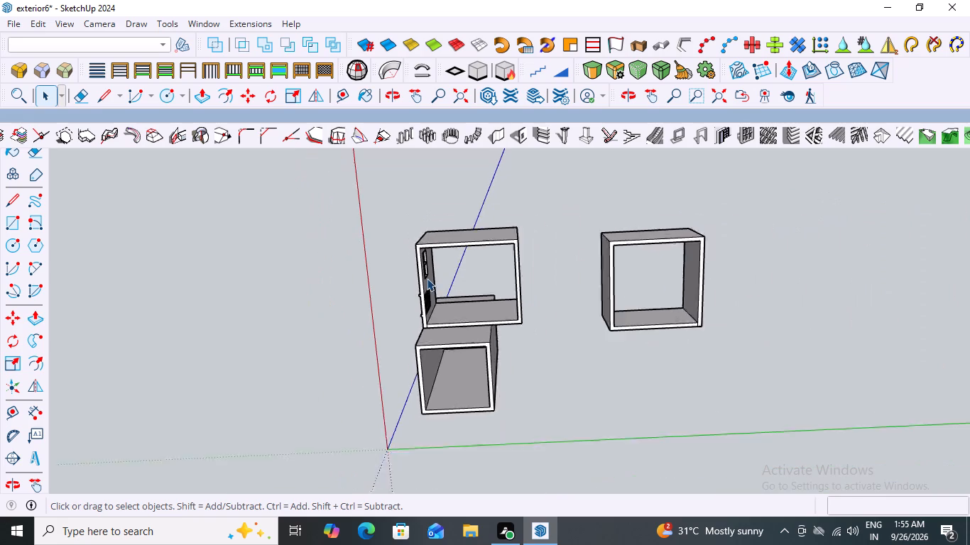
scroll(427, 278, down, 2)
middle_drag(460, 265, 561, 500)
middle_drag(473, 308, 518, 402)
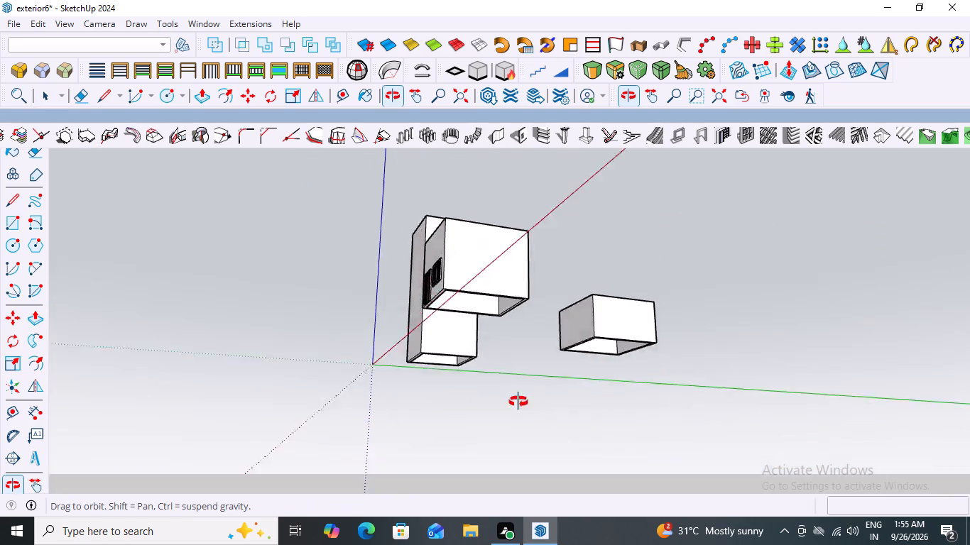
middle_drag(518, 402, 547, 125)
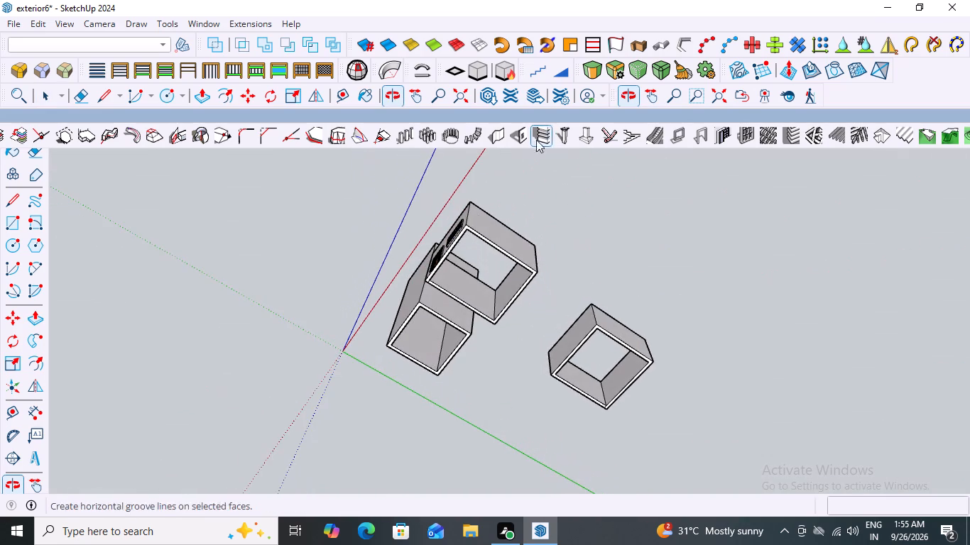
scroll(499, 258, up, 7)
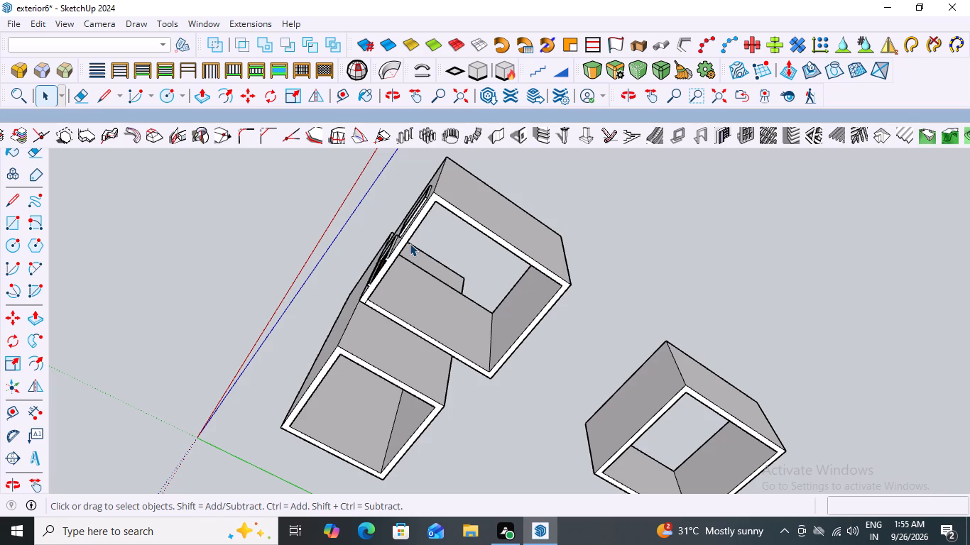
key(r)
scroll(427, 197, up, 7)
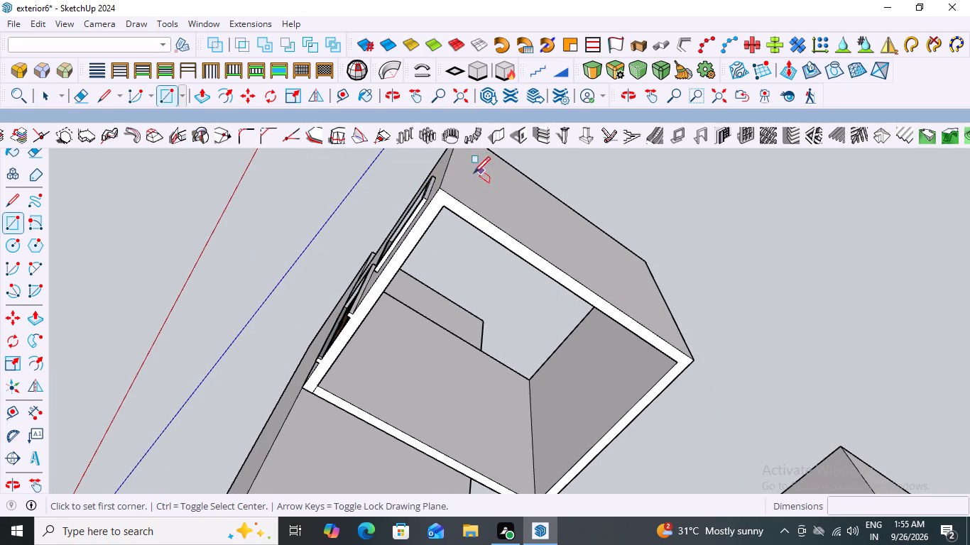
click(437, 190)
scroll(557, 271, down, 7)
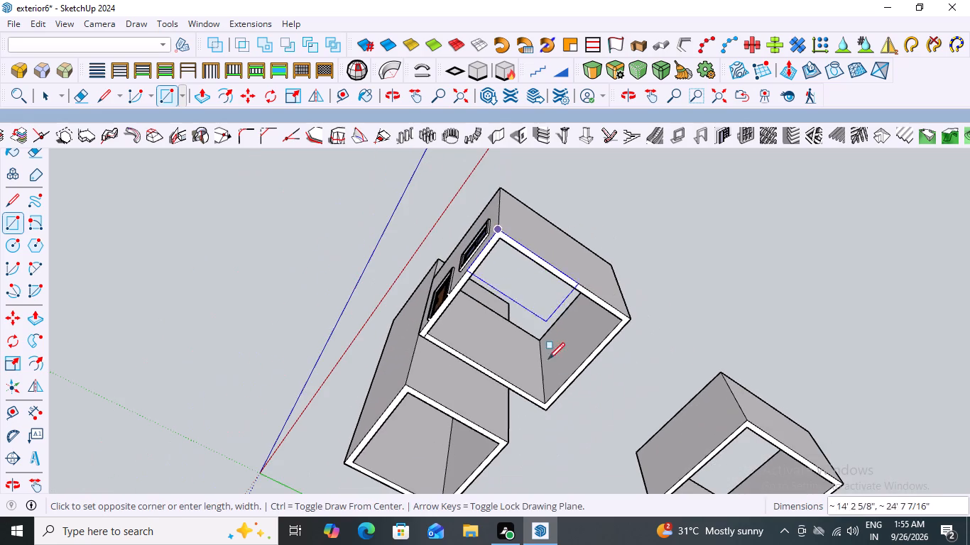
scroll(546, 433, up, 4)
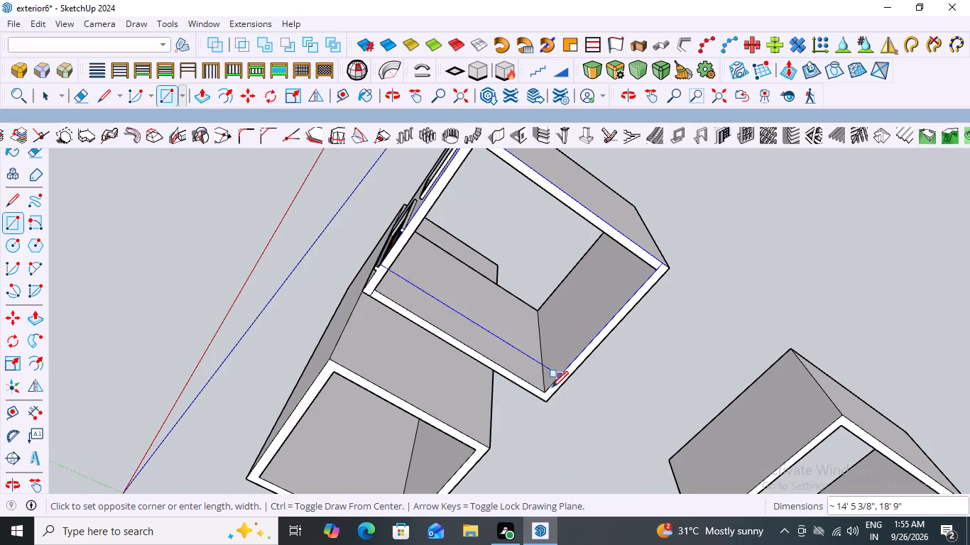
click(545, 402)
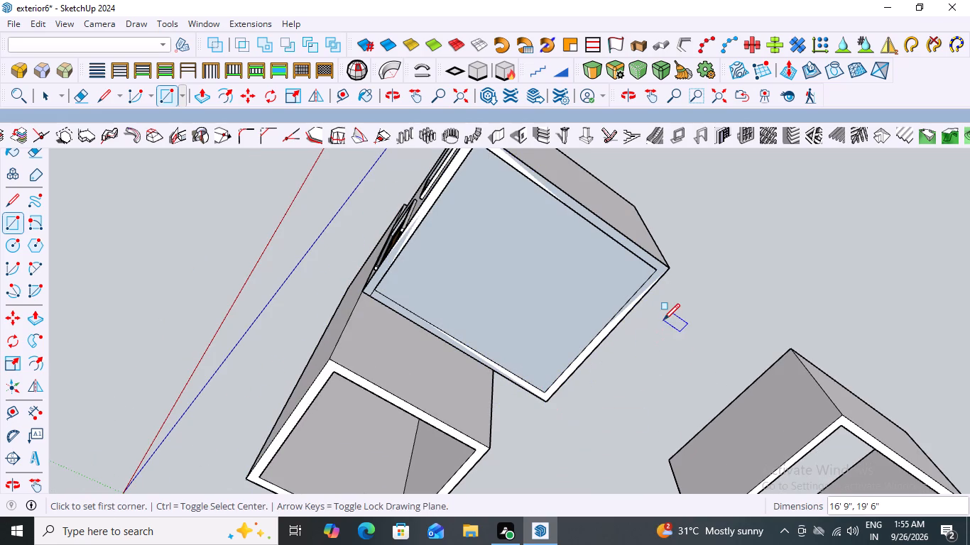
Make the new rectangle face and its edges beneath the upper block into a group.
key(space)
double_click(539, 290)
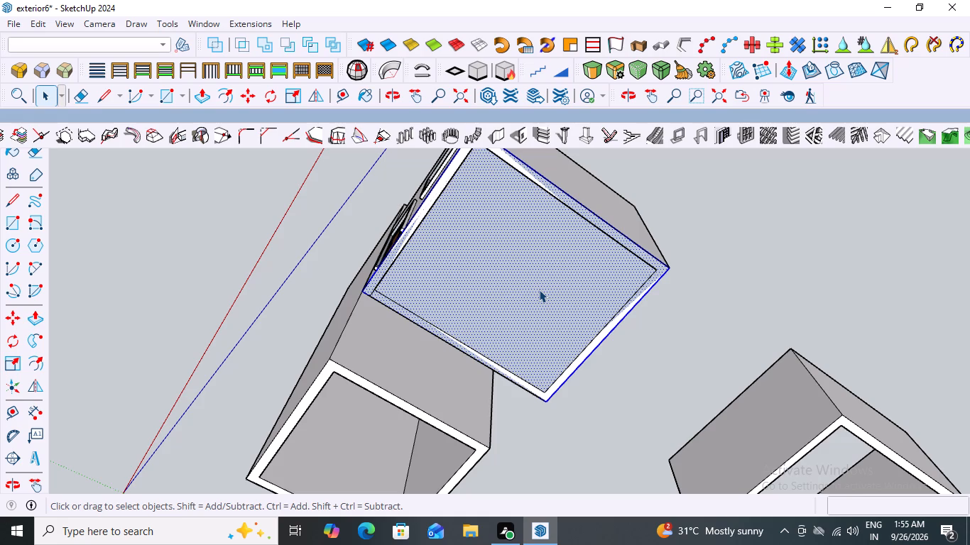
right_click(539, 290)
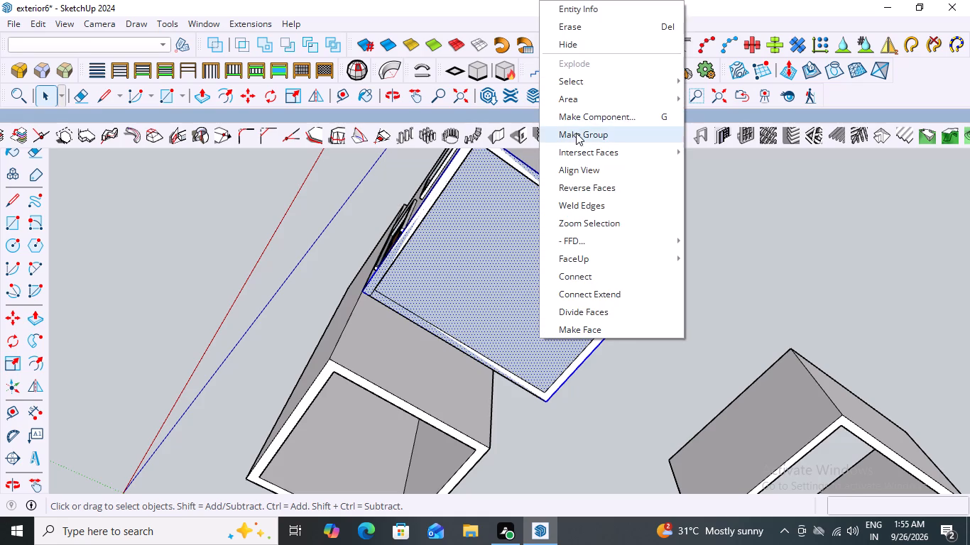
click(576, 133)
Push/Pull the face inside the new group downward by 6" to form a floor slab, and leave the group.
click(521, 271)
double_click(521, 271)
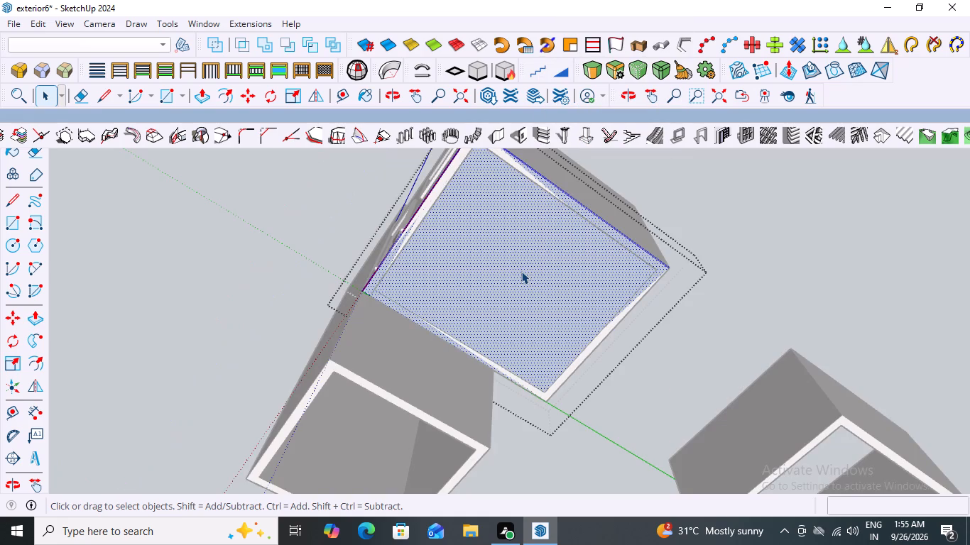
key(p)
click(521, 271)
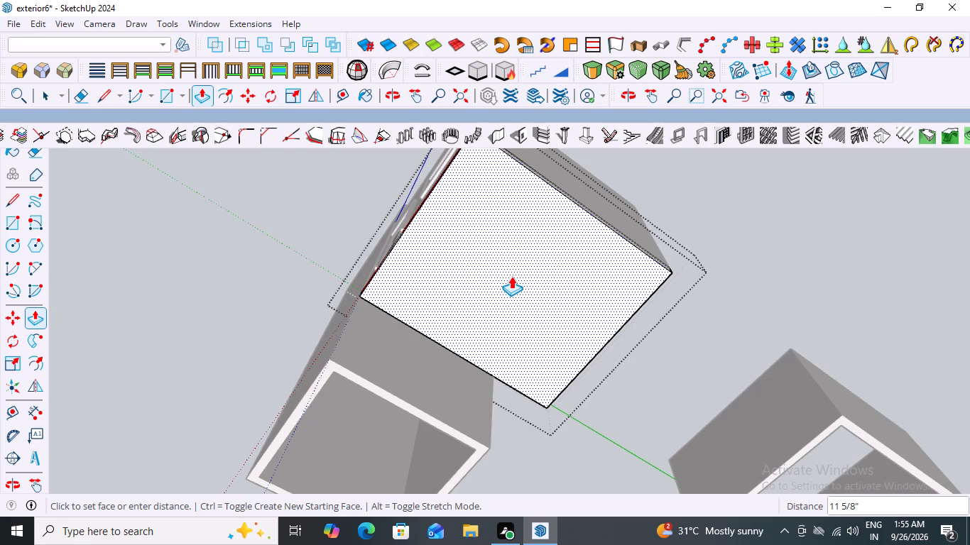
key(6)
key(shift+quotedbl)
key(Return)
key(space)
click(783, 186)
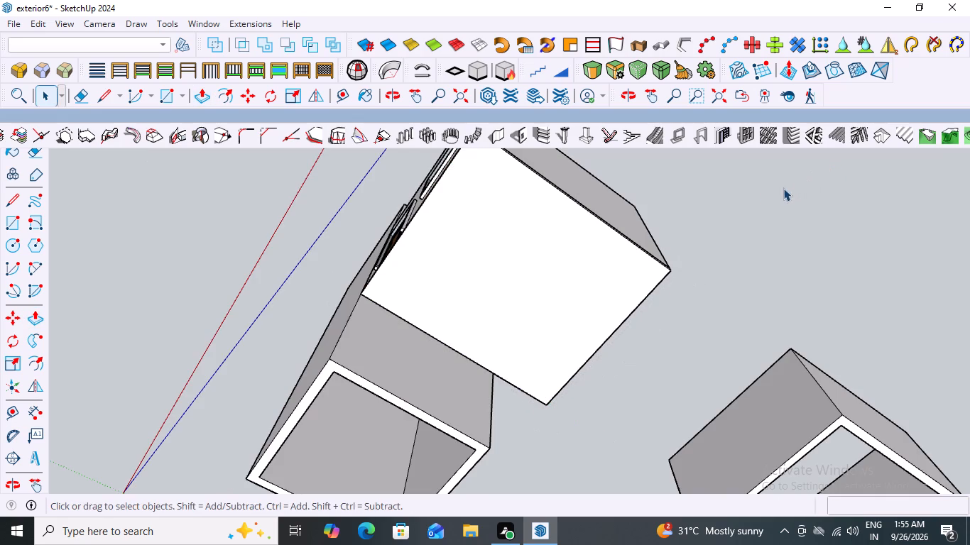
Inspect the new slab's fit beneath the upper block from the door side and from below.
middle_drag(717, 246, 698, 420)
middle_drag(706, 273, 584, 387)
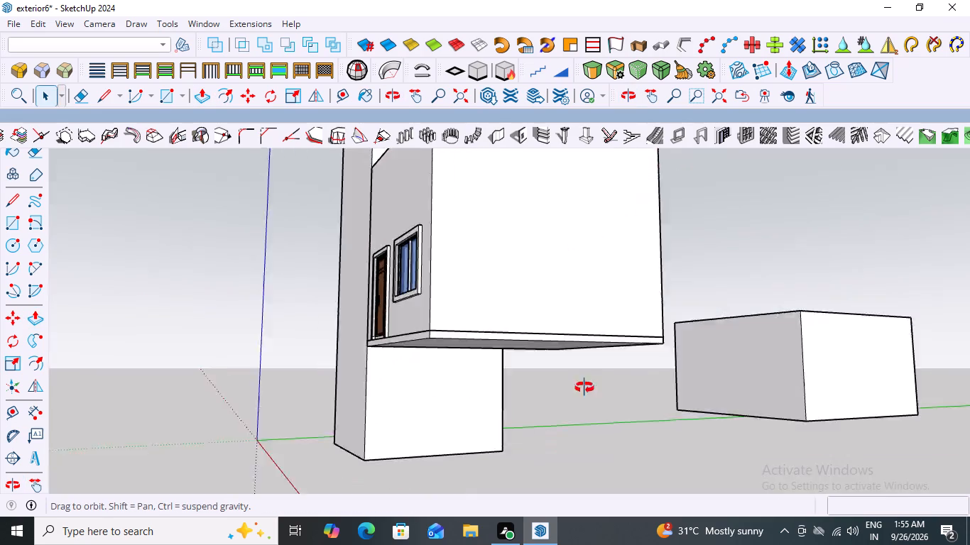
middle_drag(584, 387, 793, 267)
double_click(557, 306)
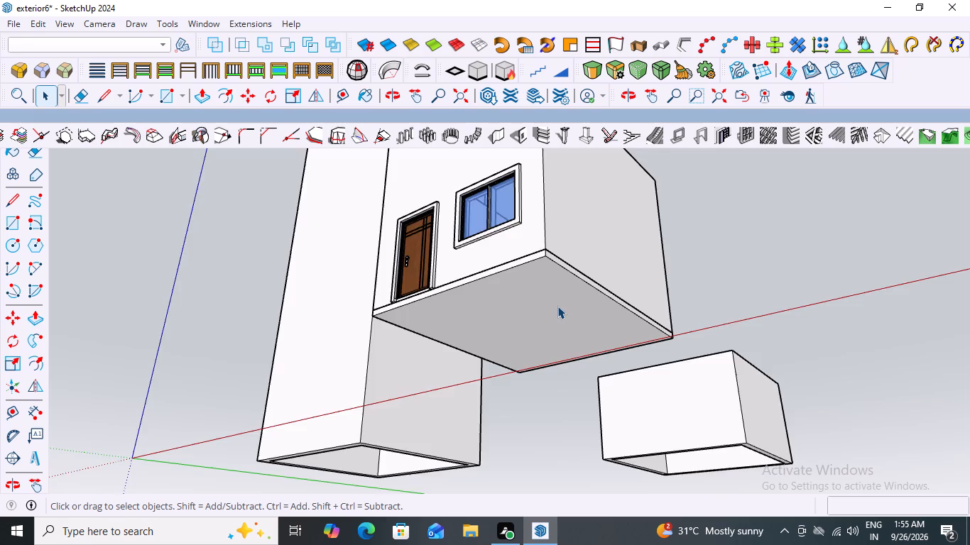
click(956, 148)
click(814, 210)
Examine the slabbed upper block, the tall tower and the detached lower box from below and from the side.
click(592, 292)
click(719, 231)
scroll(719, 248, down, 4)
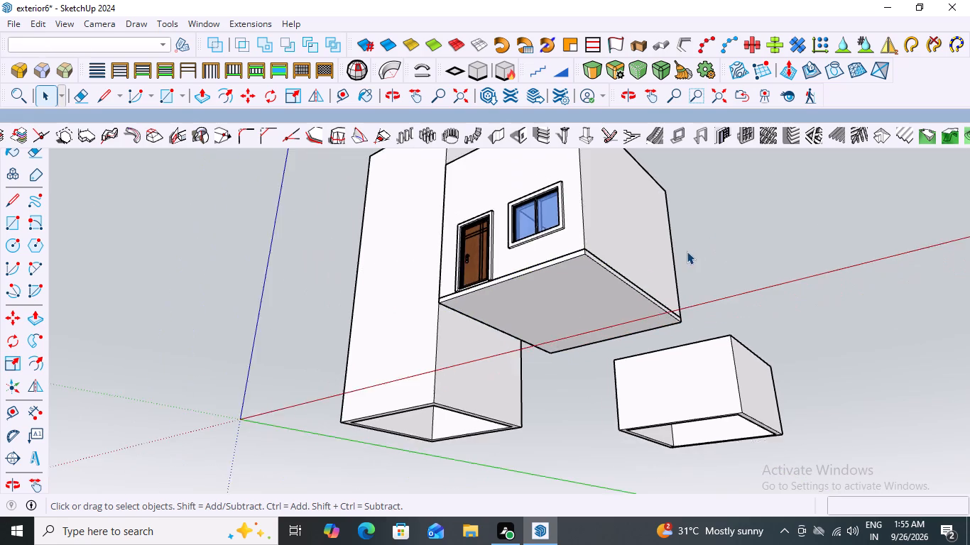
scroll(687, 251, down, 2)
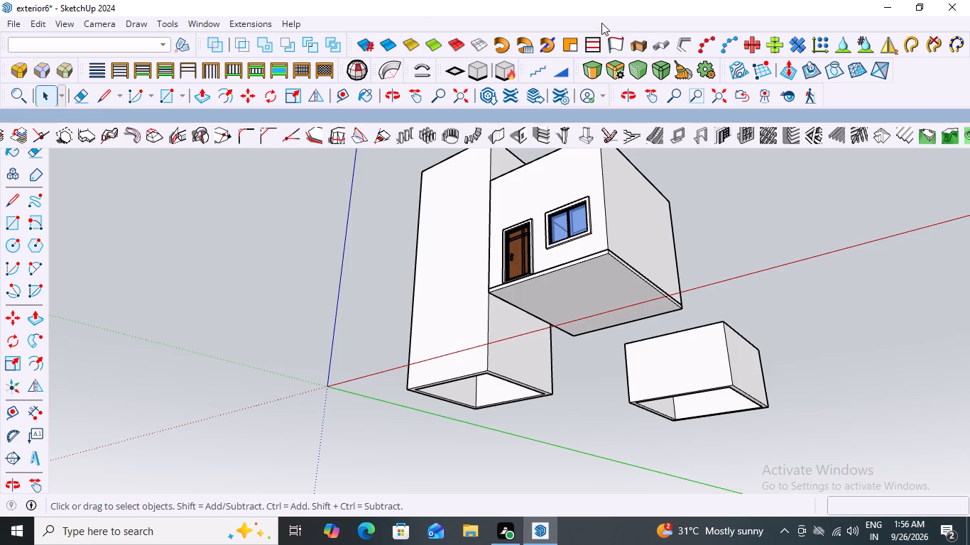
scroll(640, 191, down, 6)
scroll(719, 290, up, 3)
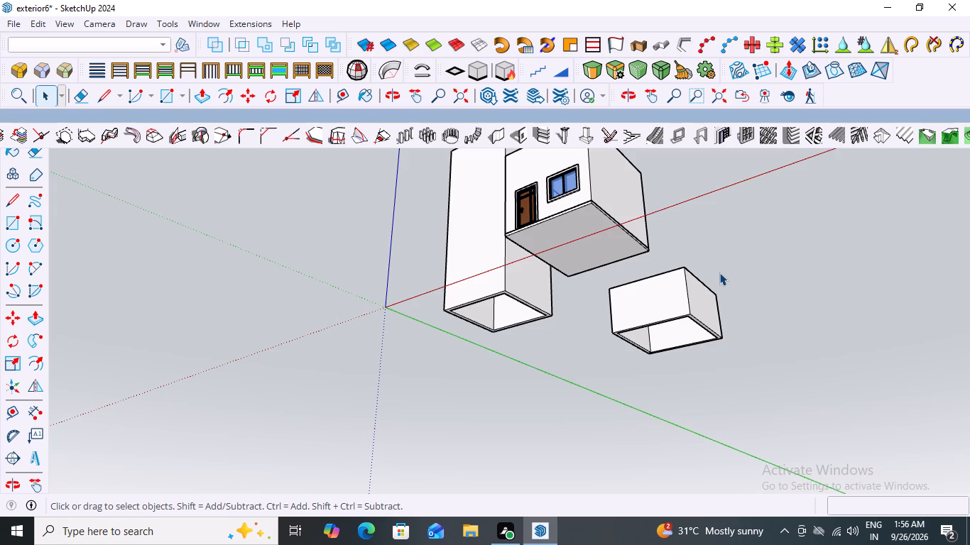
scroll(719, 272, down, 2)
scroll(704, 329, up, 3)
scroll(678, 307, down, 5)
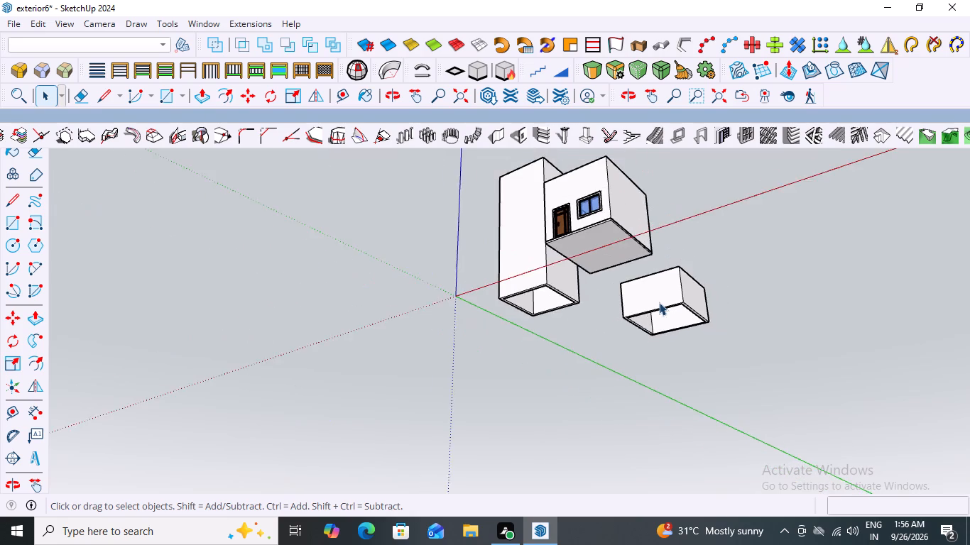
scroll(659, 302, down, 1)
scroll(637, 246, up, 4)
middle_drag(676, 188, 569, 327)
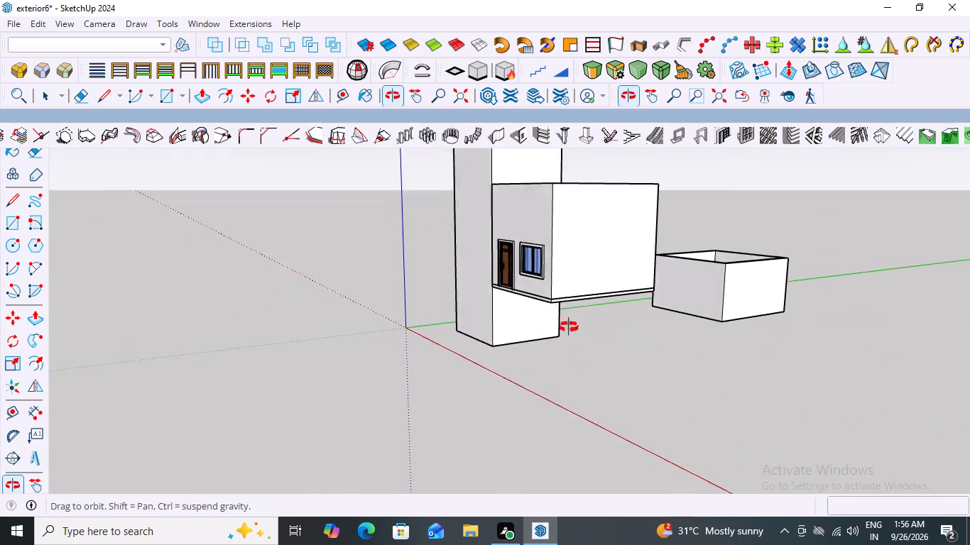
middle_drag(569, 327, 581, 139)
scroll(584, 211, up, 3)
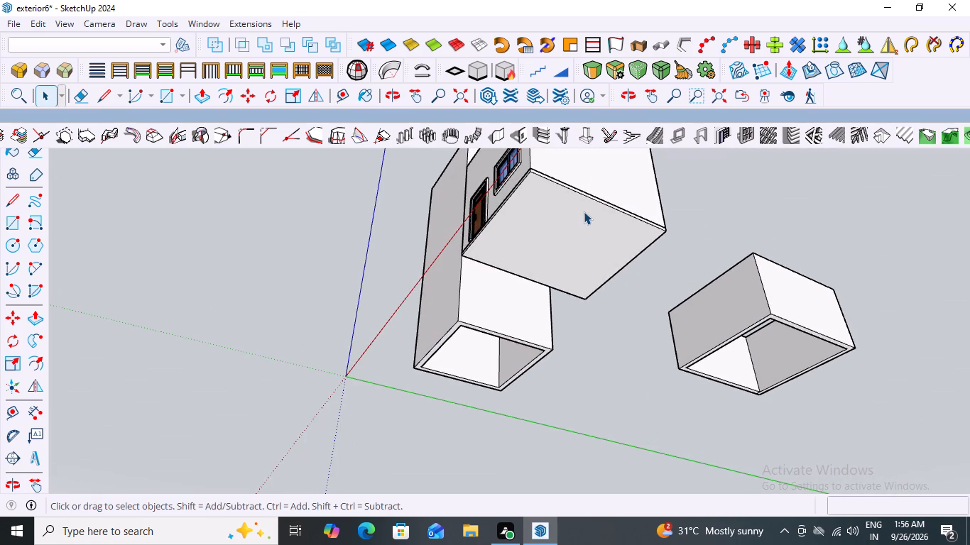
Move the detached open box about 33' 4" so its outer rear top corner meets the slab's rear bottom corner away from the tower.
click(805, 302)
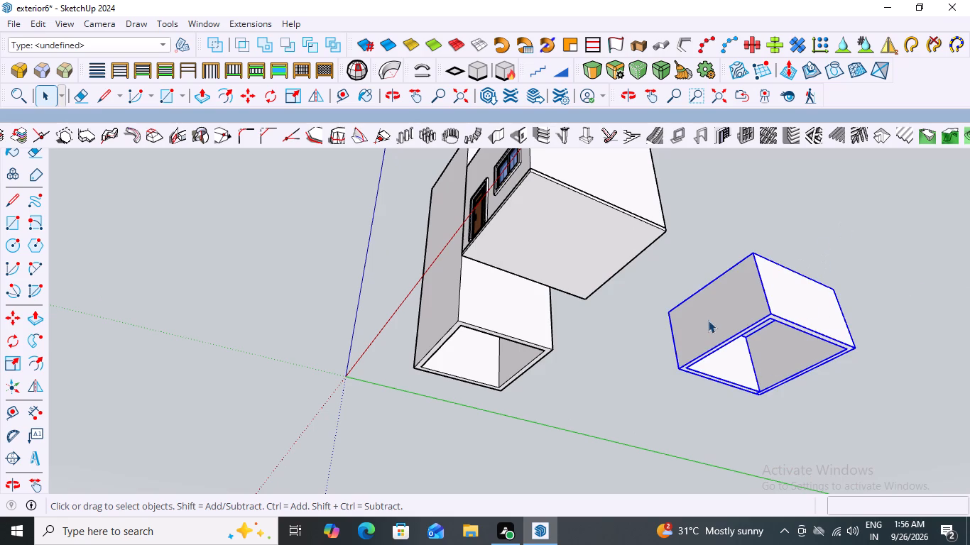
key(m)
scroll(669, 310, down, 7)
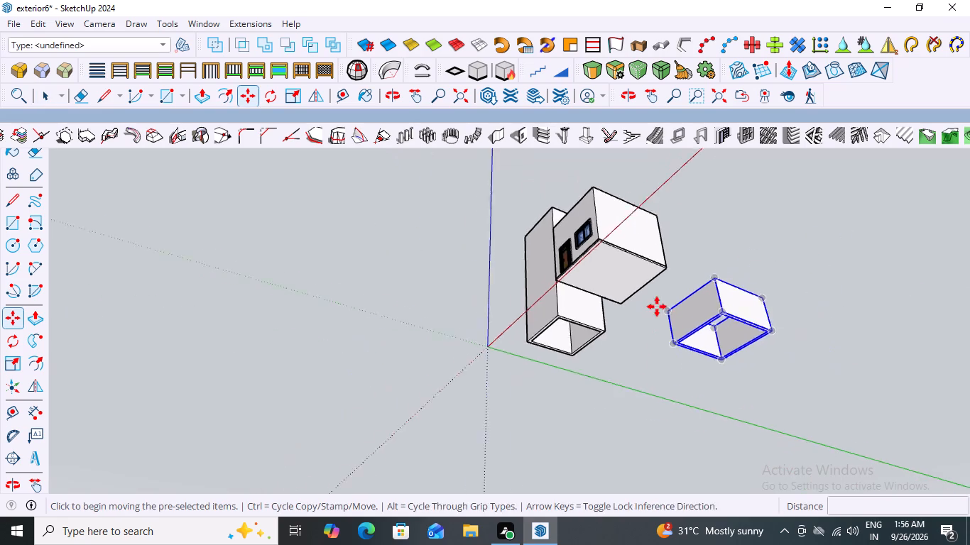
scroll(657, 307, down, 2)
middle_drag(787, 241, 653, 392)
scroll(793, 292, up, 6)
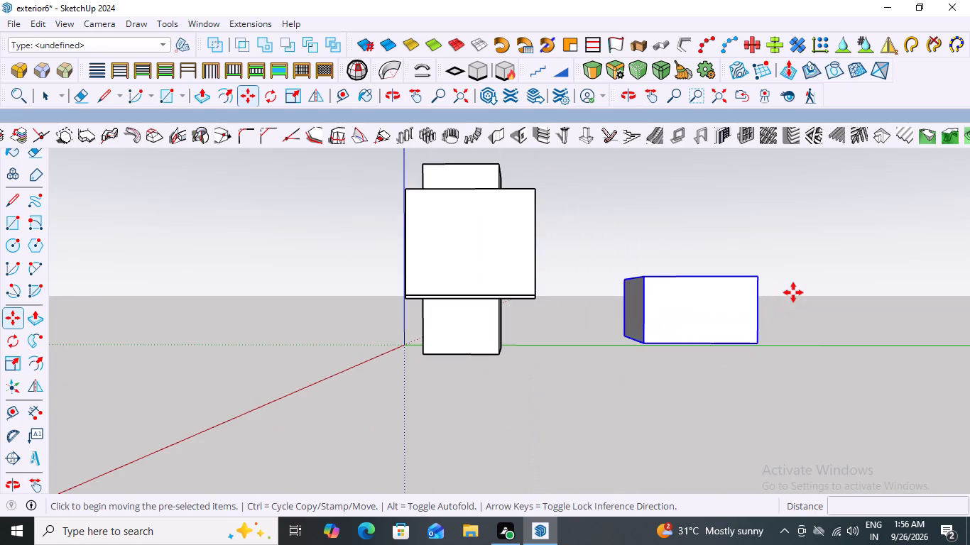
middle_drag(744, 335, 722, 392)
middle_drag(724, 400, 720, 431)
scroll(800, 343, up, 4)
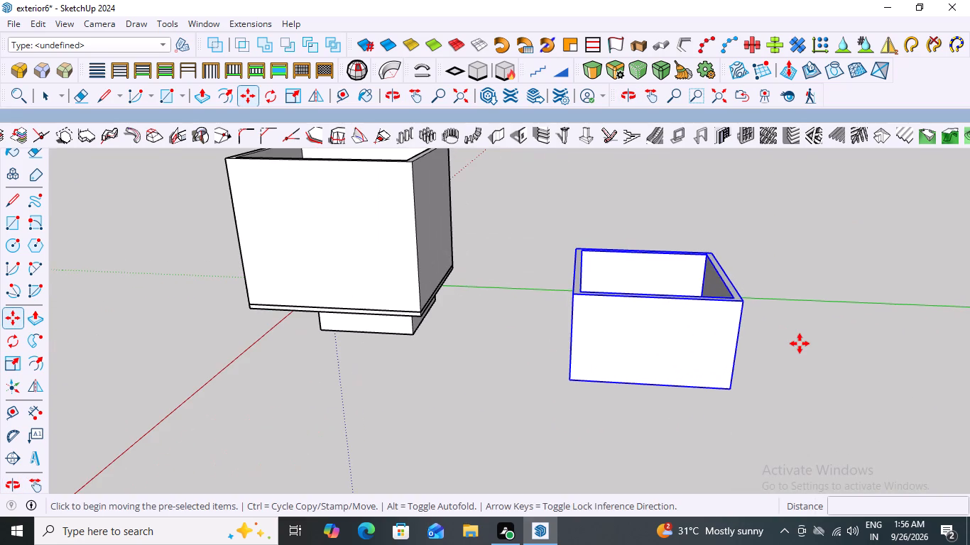
click(746, 300)
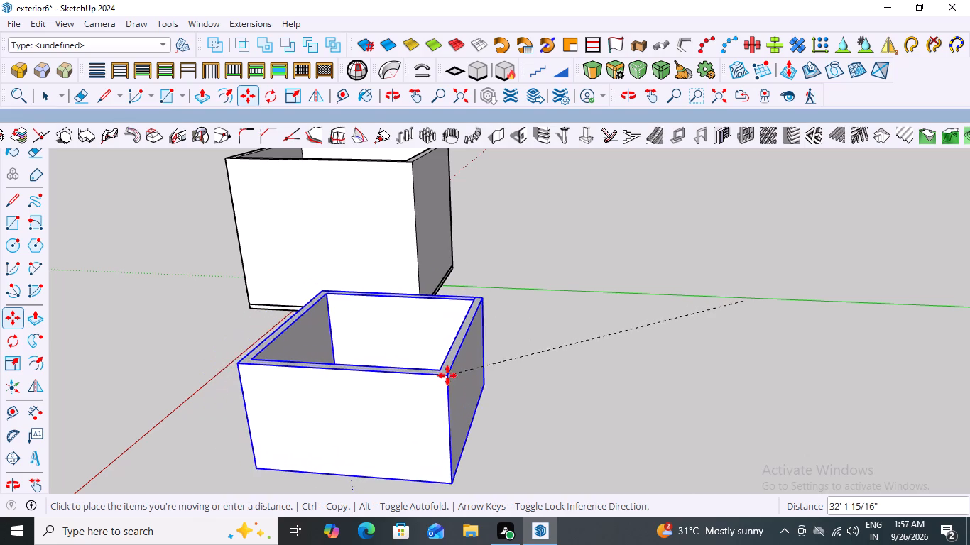
middle_click(238, 188)
scroll(528, 413, up, 8)
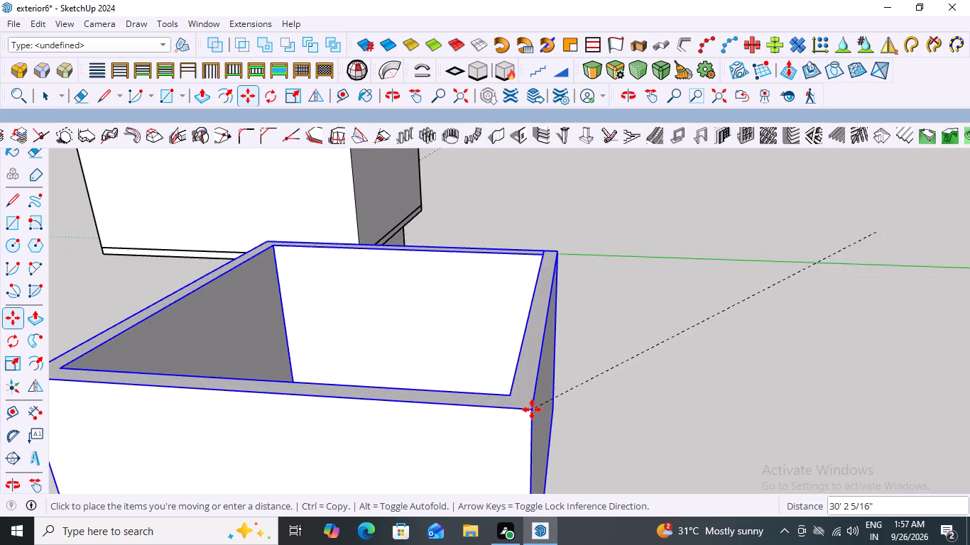
middle_drag(697, 338, 289, 373)
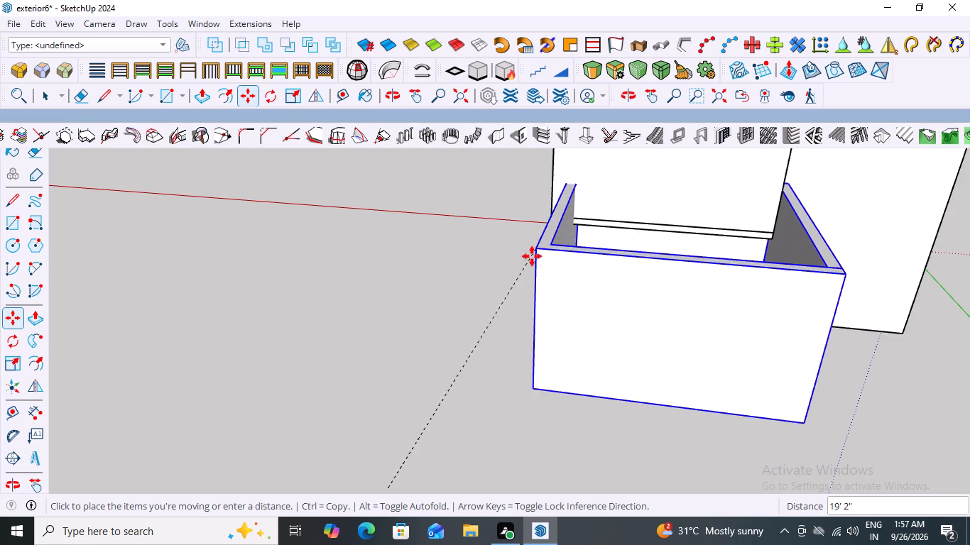
middle_drag(514, 353, 915, 270)
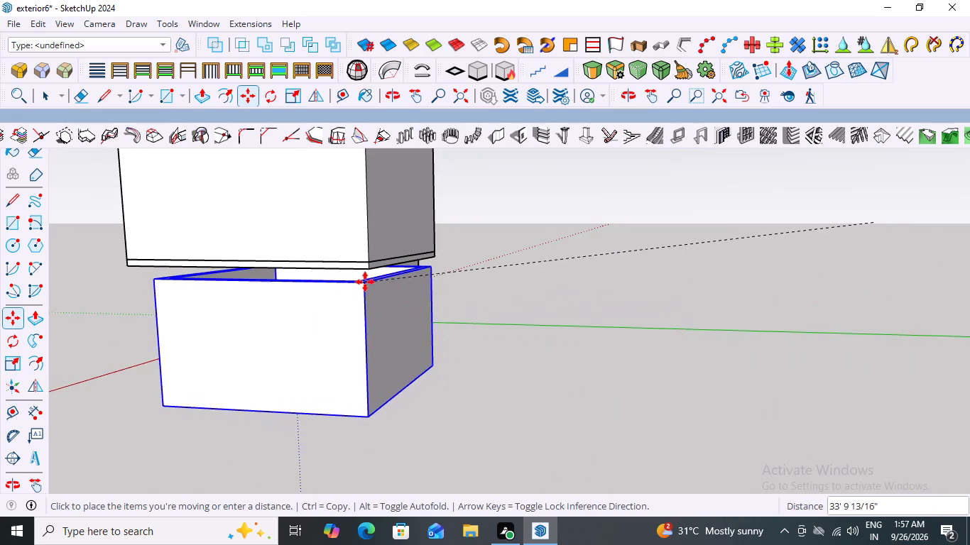
click(368, 273)
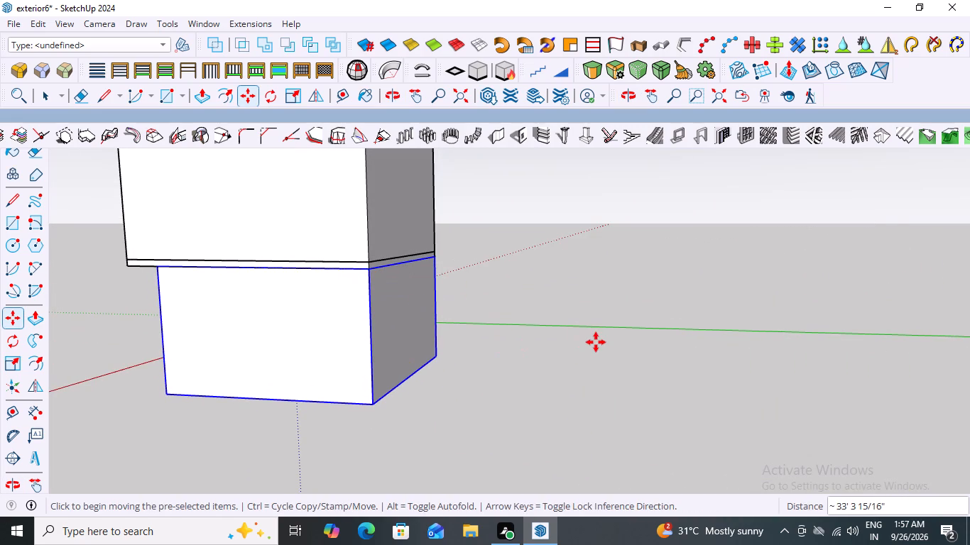
key(space)
click(578, 300)
Inspect how the relocated lower box fits beneath the slab and against the tower, from the door side, below and behind.
middle_drag(567, 307, 263, 294)
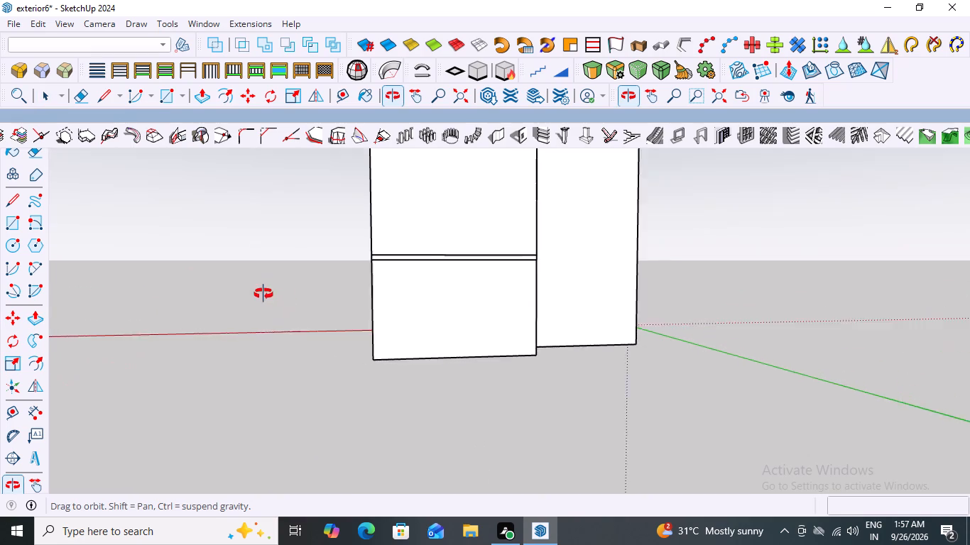
middle_drag(263, 294, 919, 287)
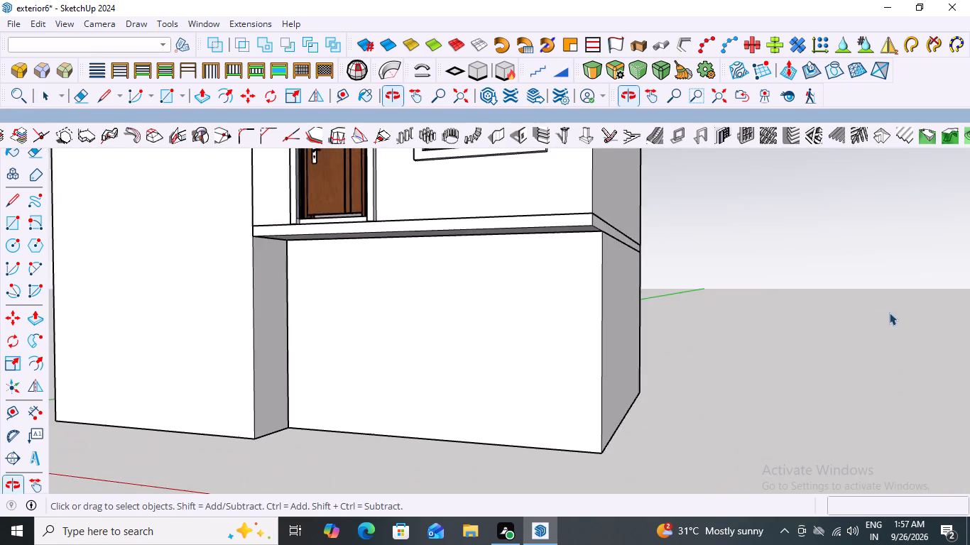
scroll(614, 319, down, 7)
middle_drag(270, 348, 523, 140)
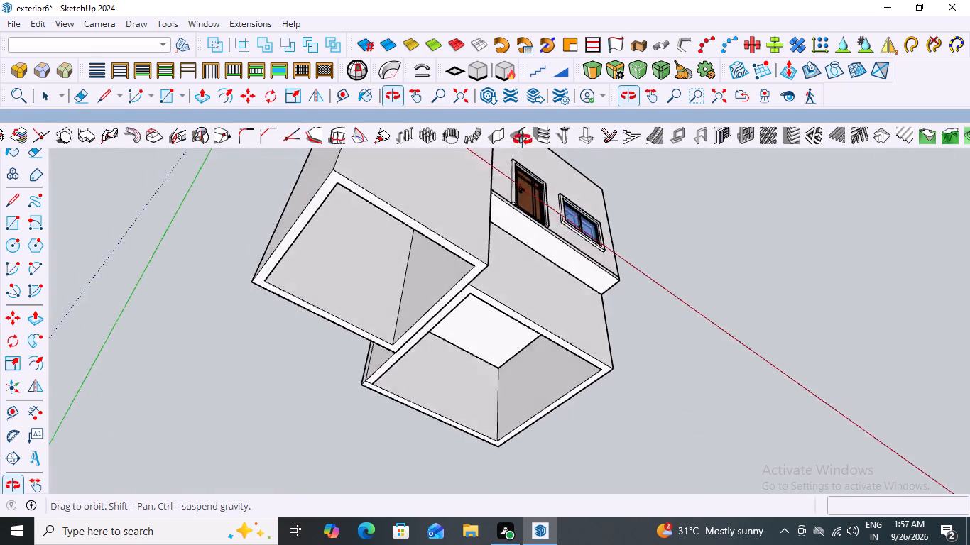
middle_drag(523, 140, 687, 241)
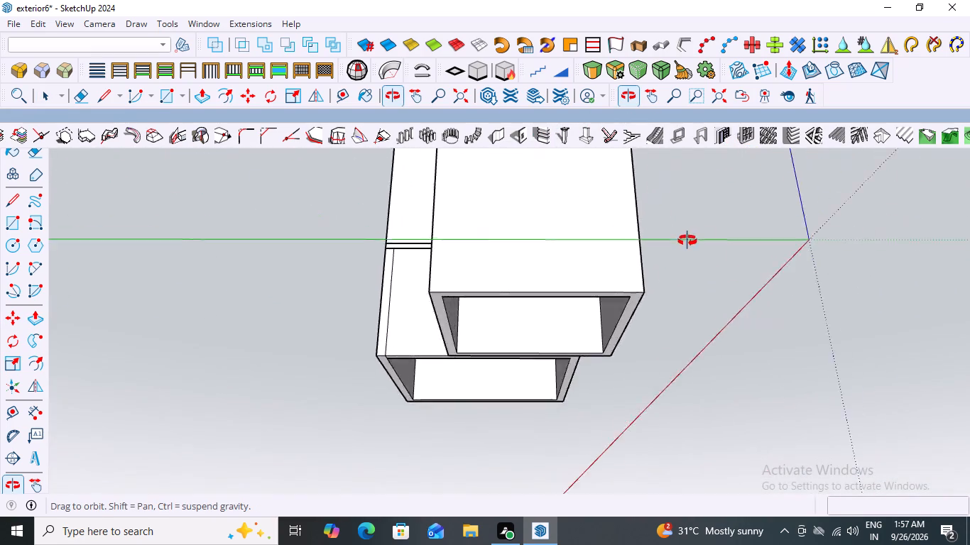
middle_drag(687, 241, 628, 141)
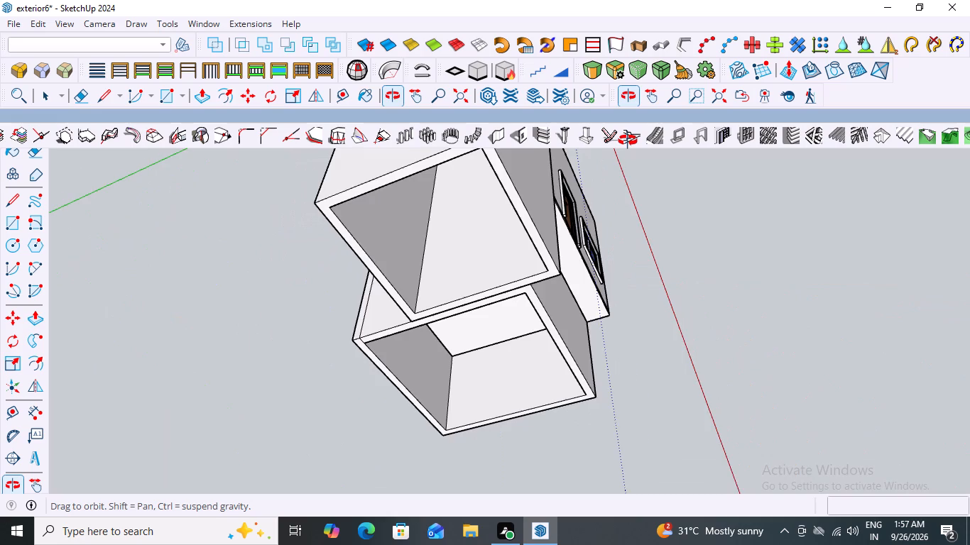
middle_drag(628, 141, 816, 348)
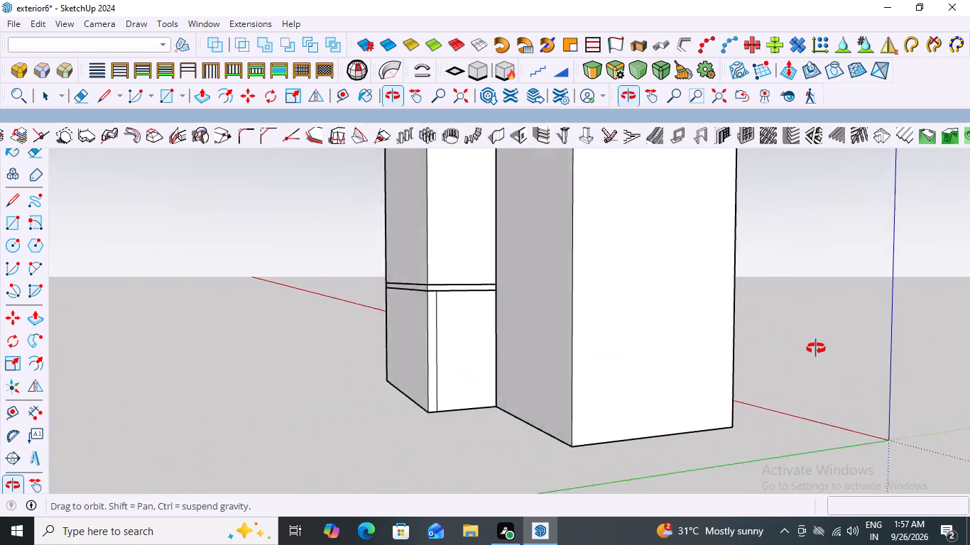
middle_drag(816, 348, 737, 409)
scroll(729, 350, down, 10)
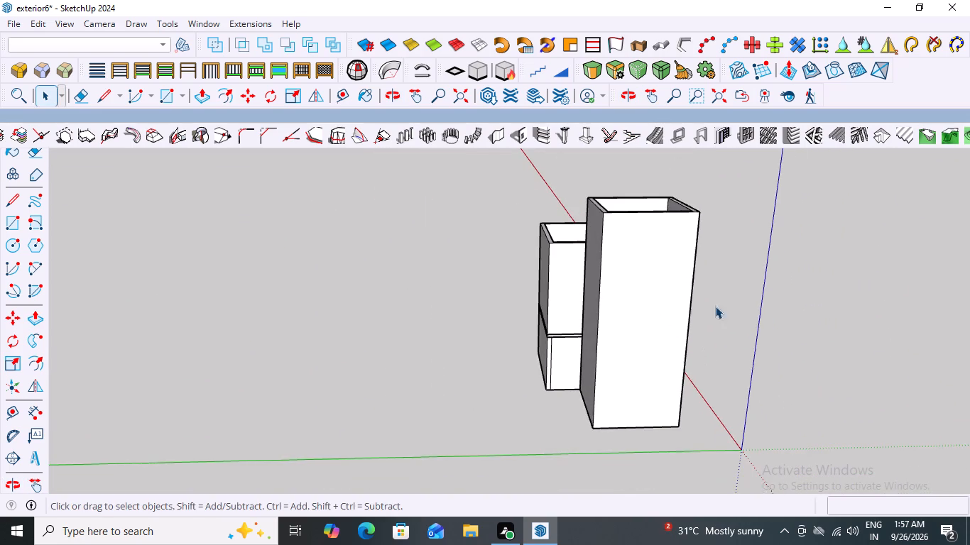
middle_drag(720, 290, 831, 351)
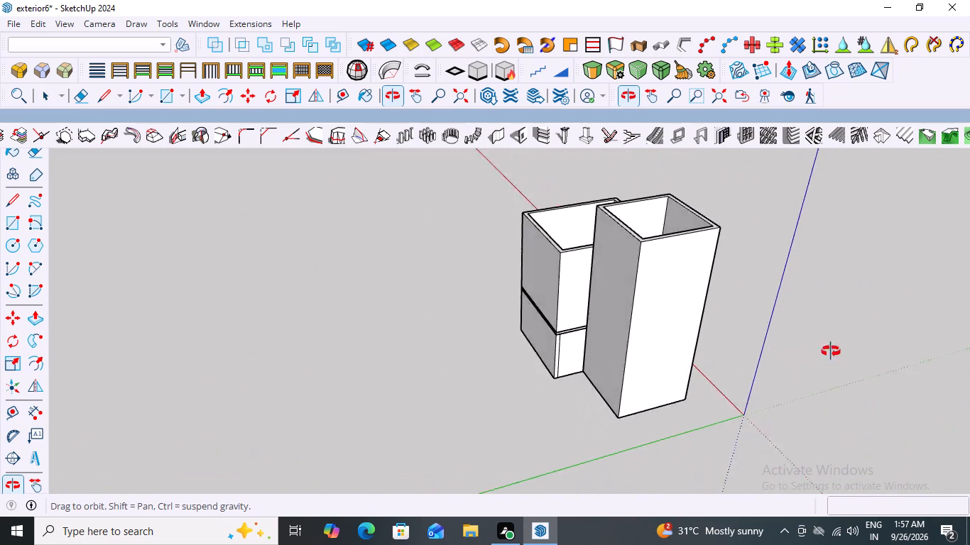
middle_drag(831, 351, 782, 358)
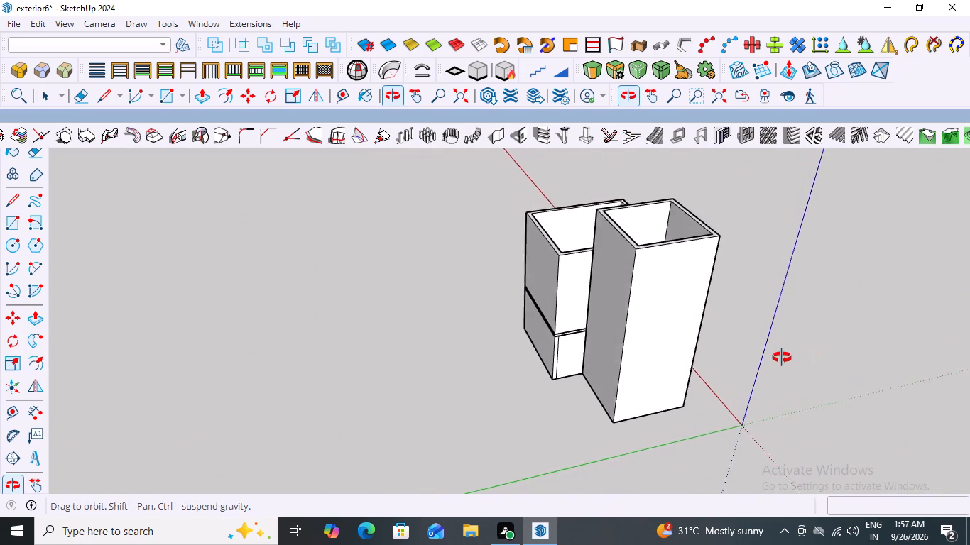
middle_drag(782, 358, 846, 328)
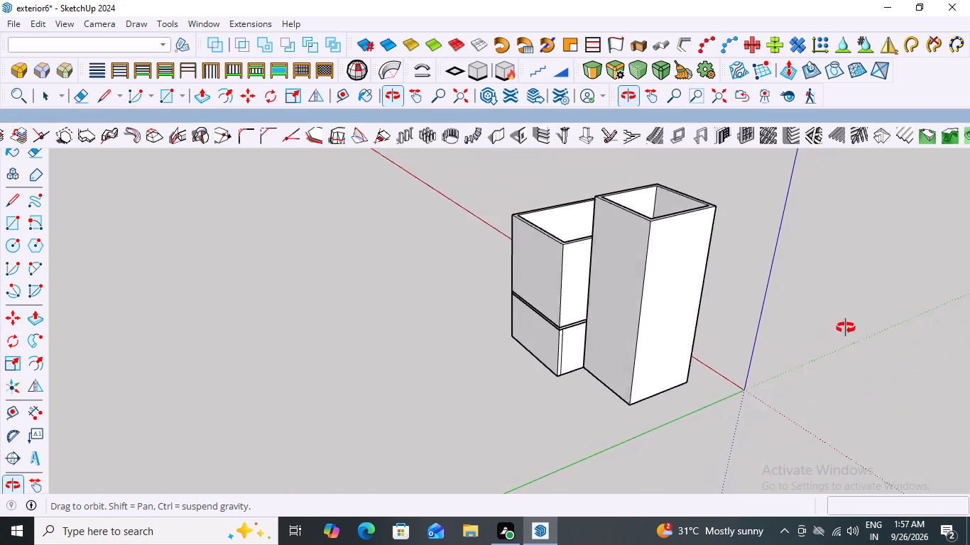
middle_drag(846, 328, 849, 326)
scroll(629, 378, up, 2)
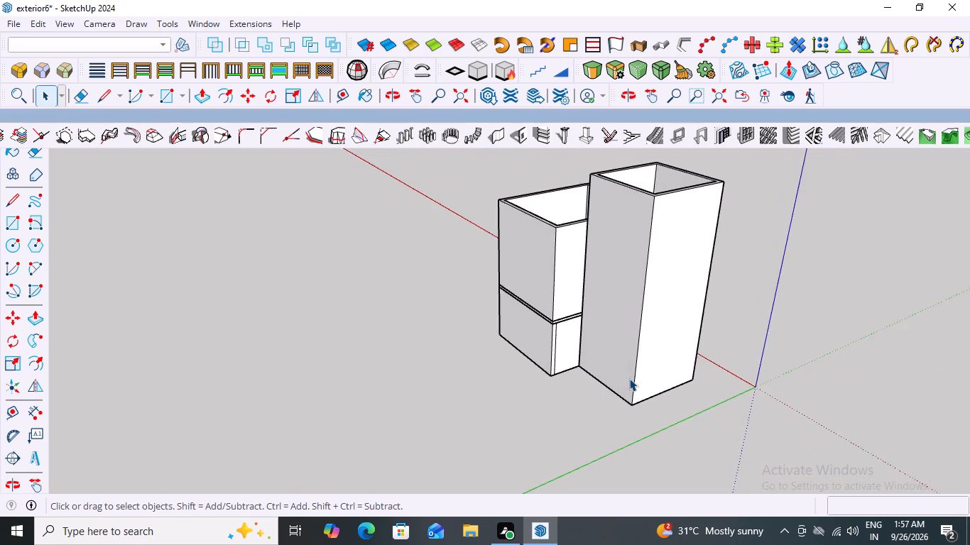
scroll(629, 378, up, 1)
scroll(629, 378, down, 9)
Review the assembled tower, upper block and lower box from the front, the side and above, ending on the door side.
middle_drag(682, 362, 234, 320)
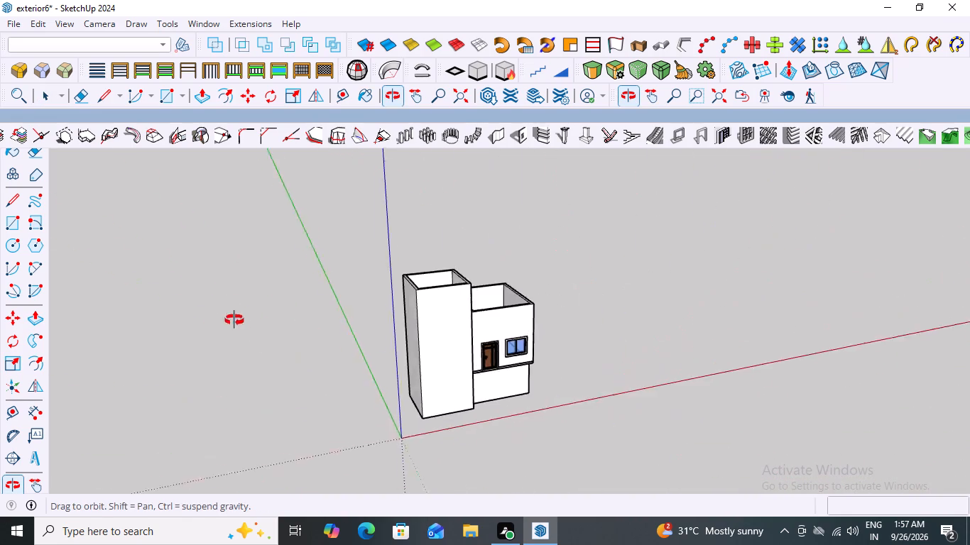
middle_drag(234, 320, 197, 235)
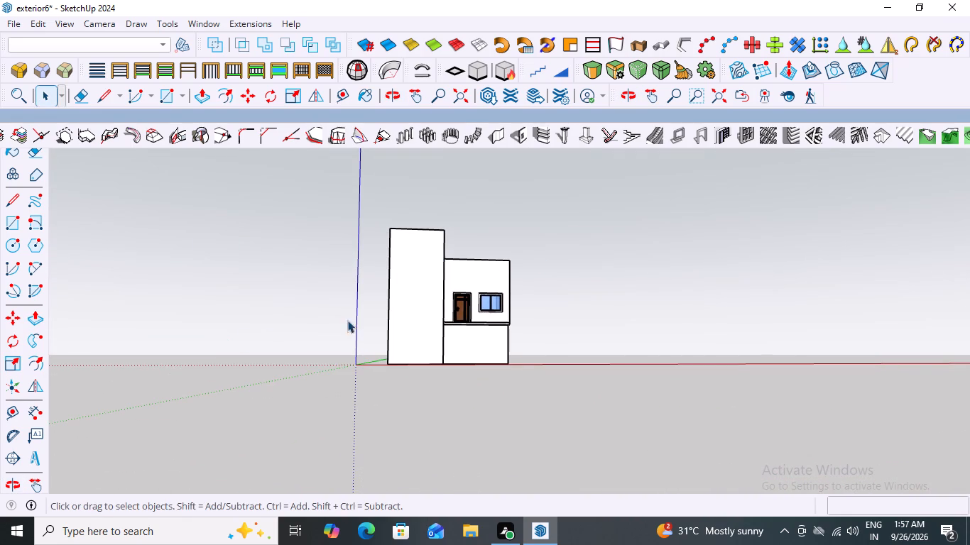
scroll(403, 311, down, 2)
middle_drag(550, 284, 94, 410)
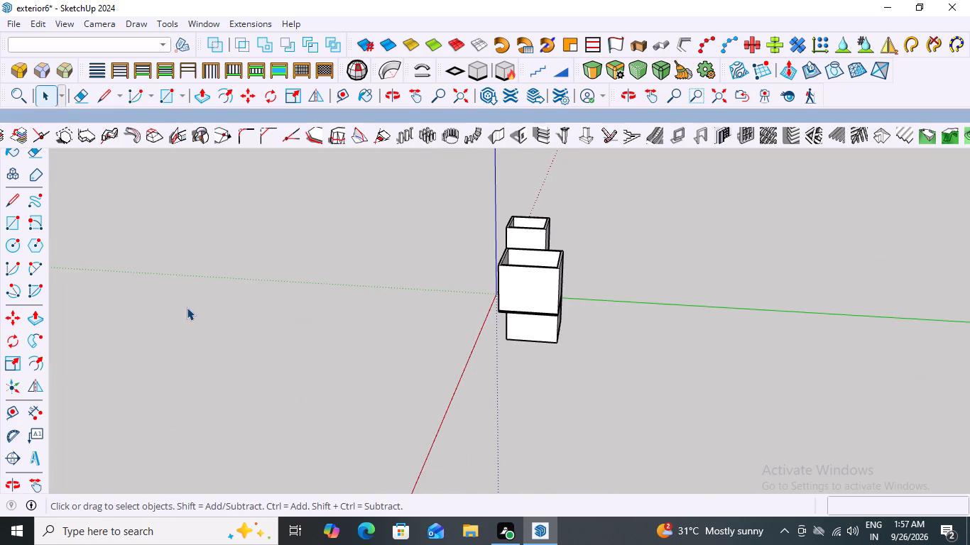
scroll(339, 298, down, 4)
middle_drag(355, 296, 680, 288)
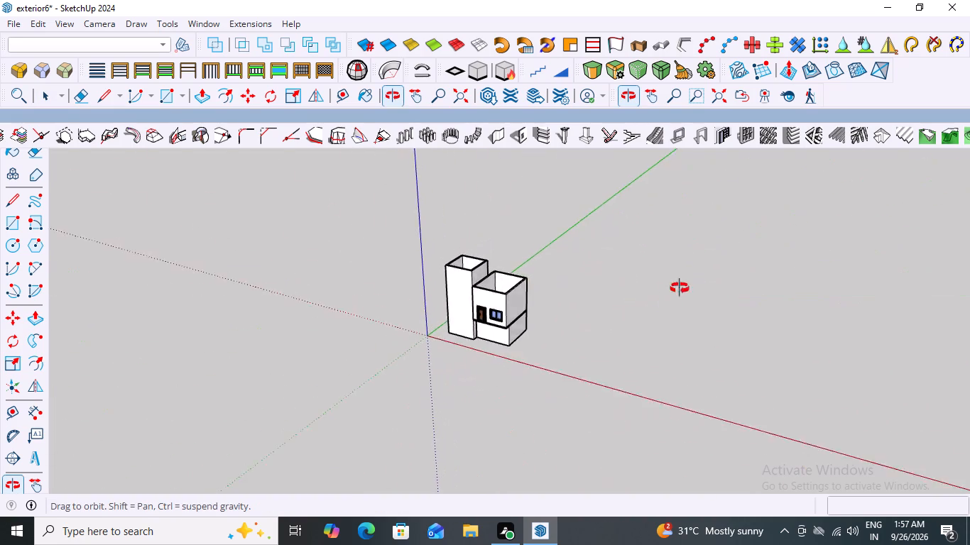
middle_drag(680, 288, 741, 243)
middle_drag(469, 324, 560, 324)
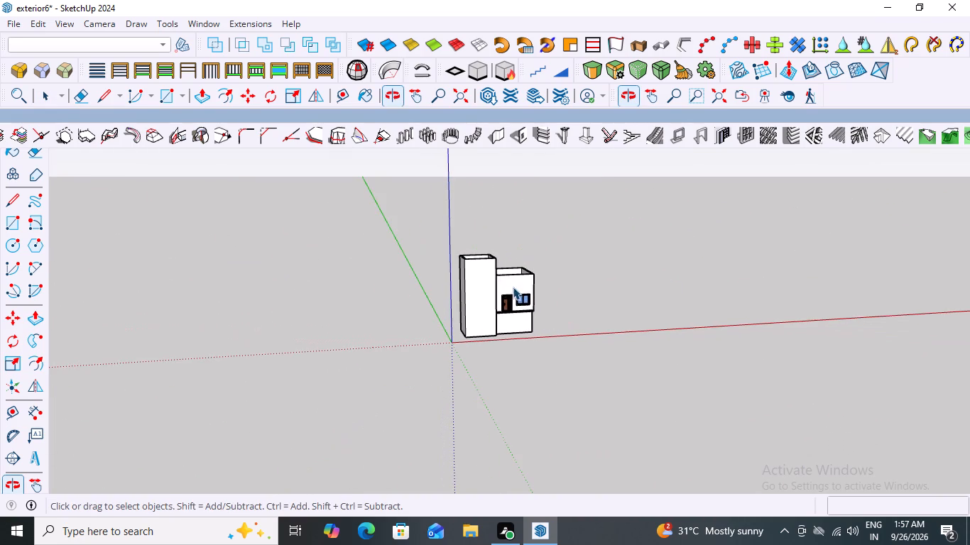
scroll(508, 276, up, 1)
middle_drag(562, 255, 542, 366)
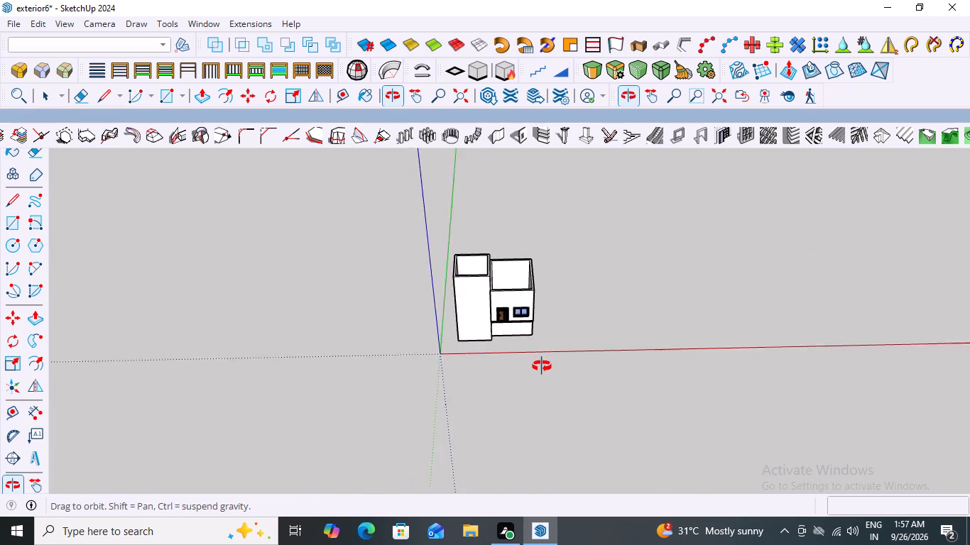
middle_drag(542, 366, 546, 362)
scroll(546, 362, up, 1)
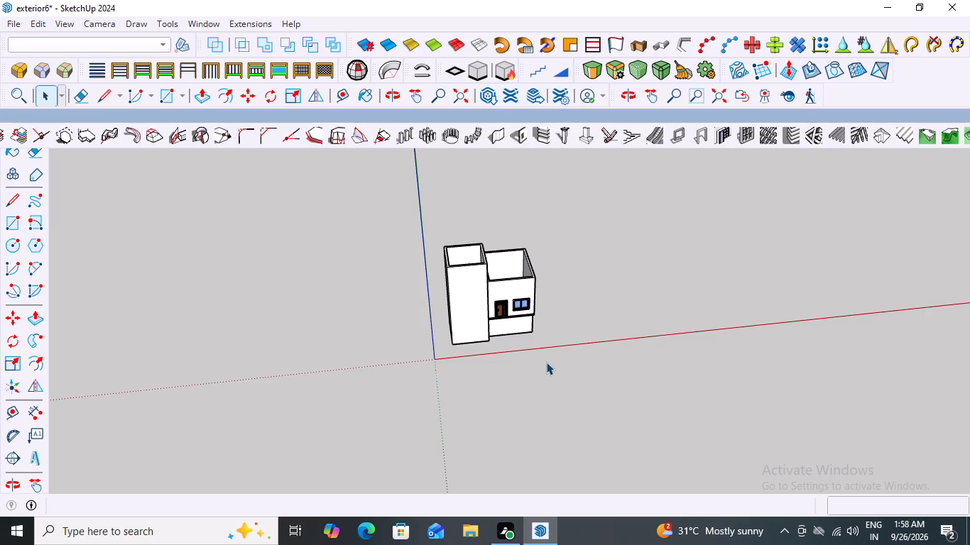
scroll(546, 362, down, 2)
scroll(572, 310, up, 1)
middle_drag(572, 310, 547, 150)
scroll(505, 270, up, 5)
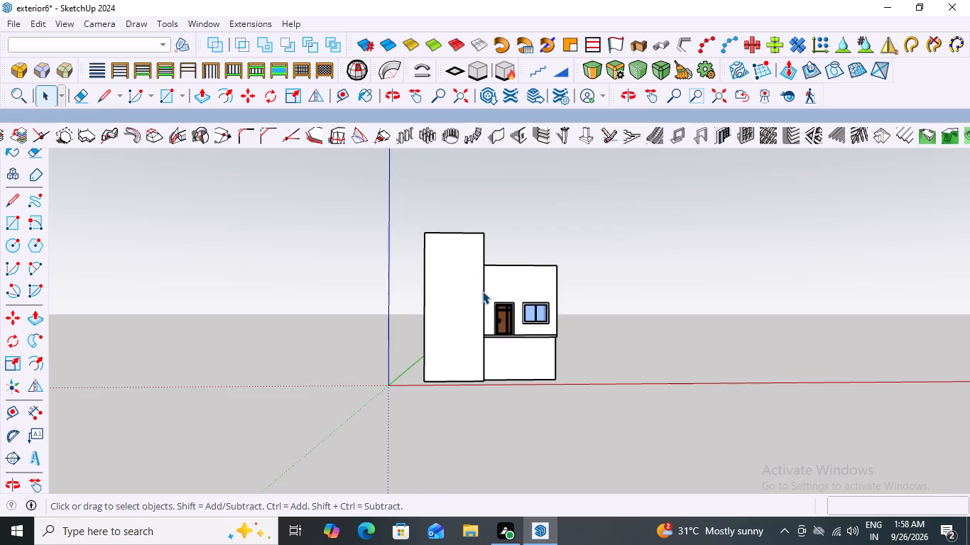
scroll(504, 384, up, 2)
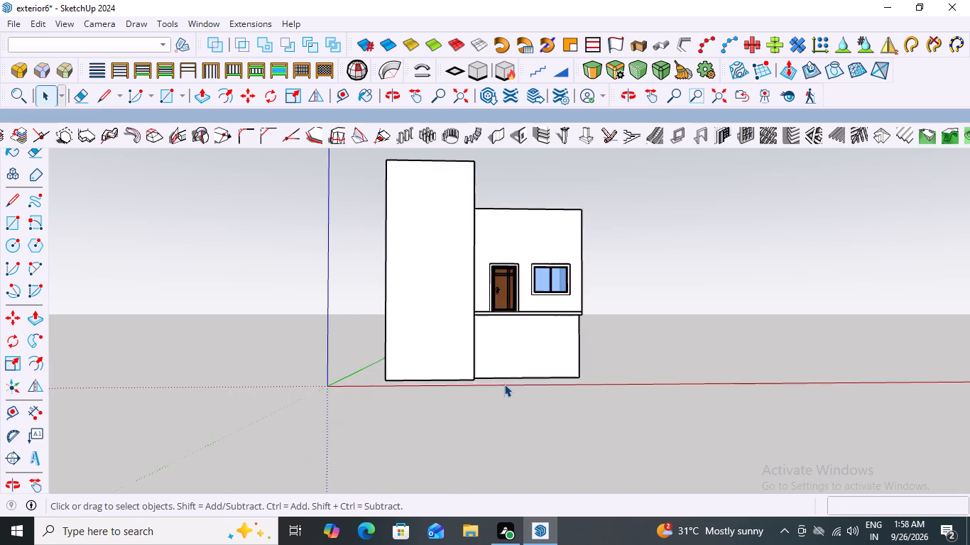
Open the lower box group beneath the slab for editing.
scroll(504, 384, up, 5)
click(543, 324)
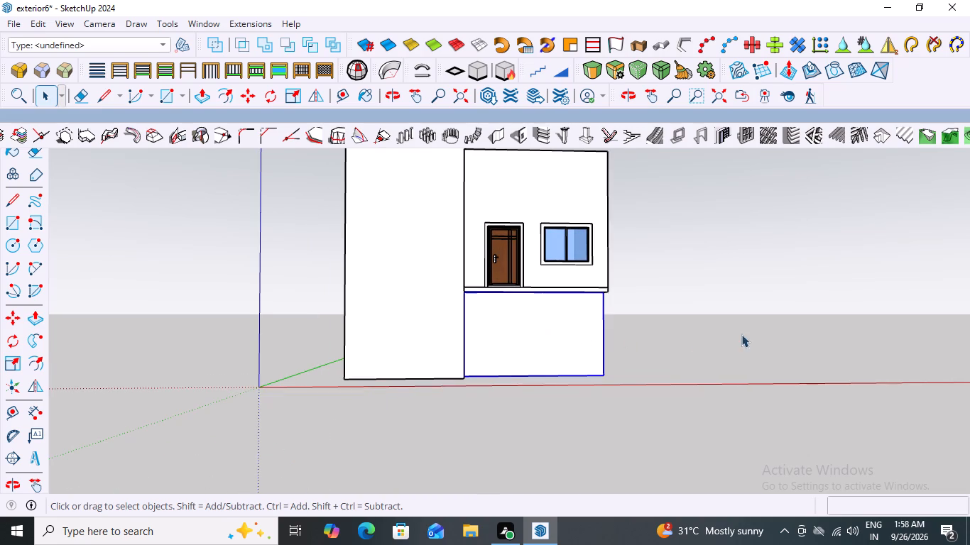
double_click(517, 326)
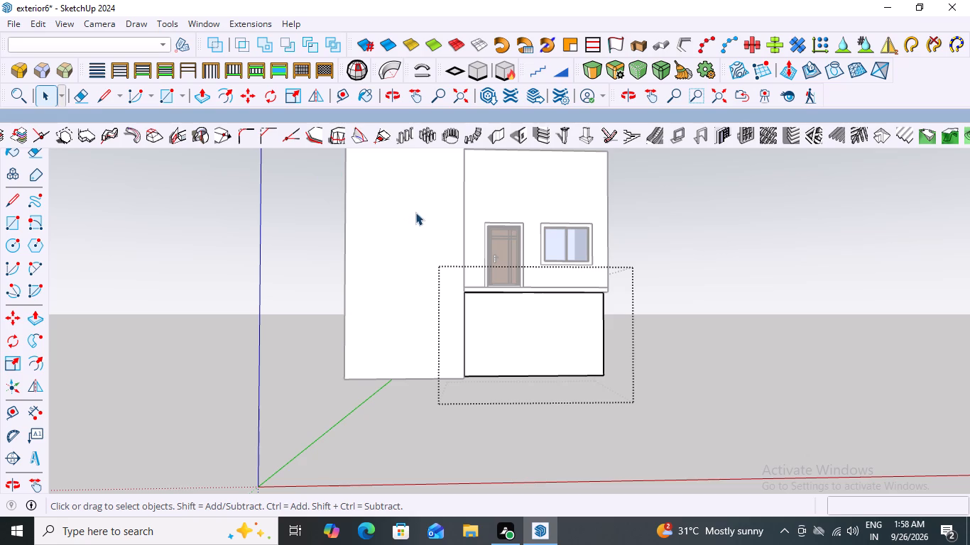
Examine the lower box's door-side wall, its junction with the slab and tower, and its open underside from the front, side and below.
scroll(476, 248, down, 10)
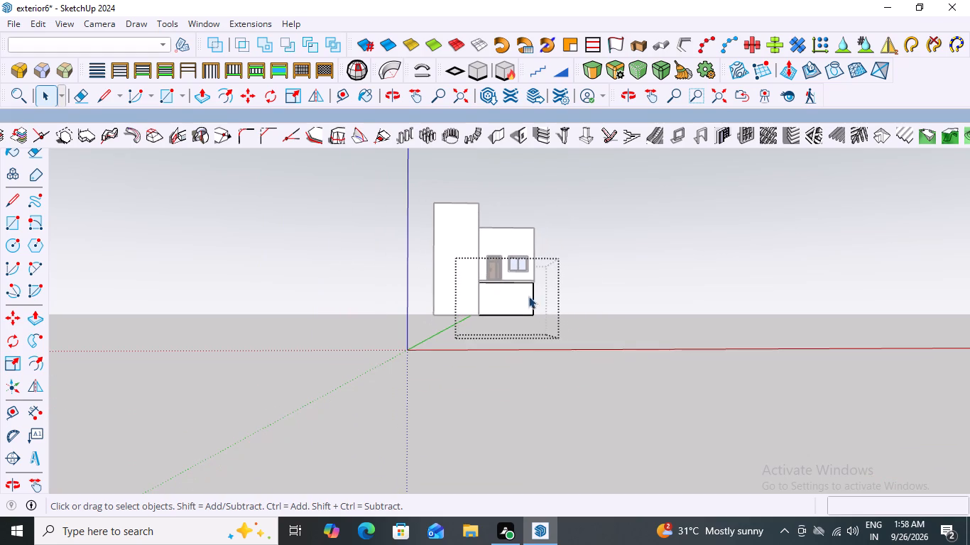
scroll(574, 316, down, 3)
middle_drag(592, 263, 574, 305)
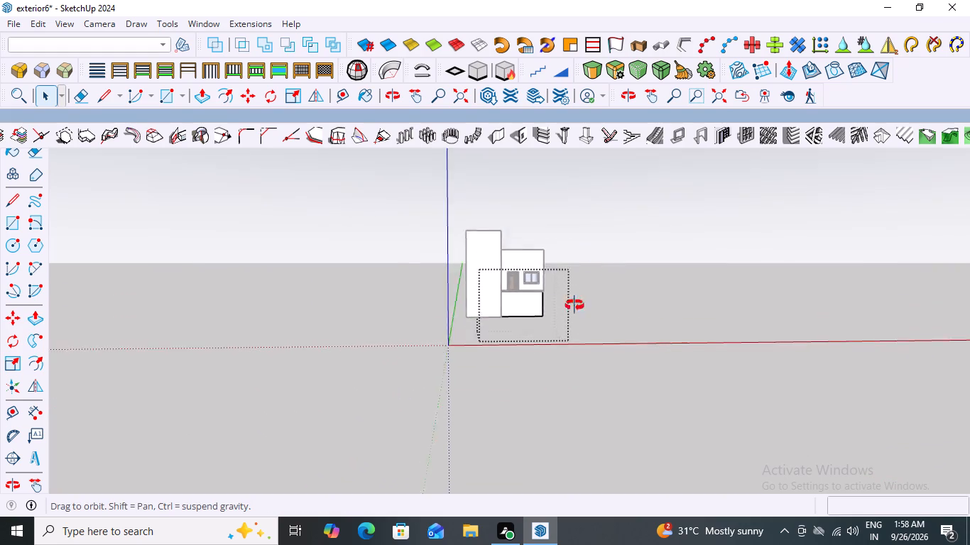
middle_drag(574, 305, 587, 305)
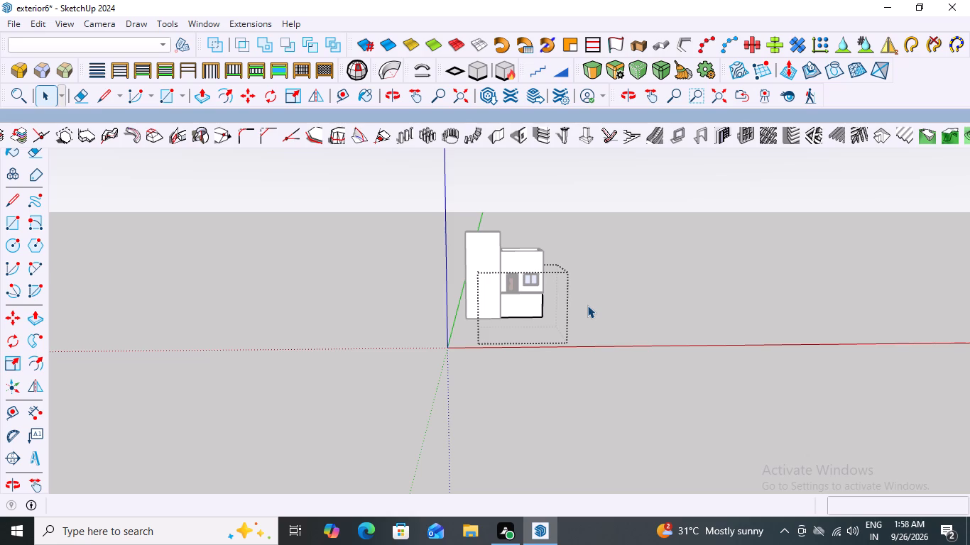
scroll(518, 299, up, 6)
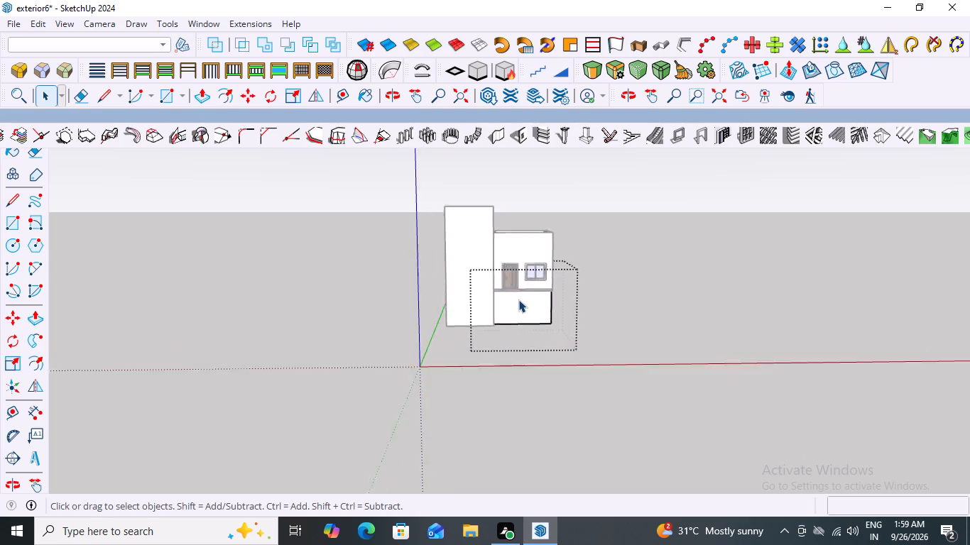
scroll(518, 299, up, 6)
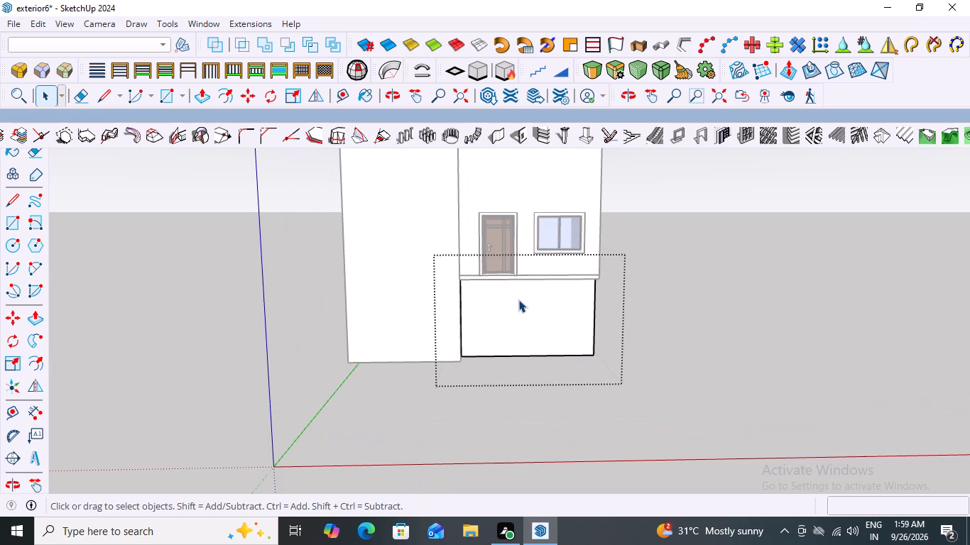
scroll(518, 299, up, 3)
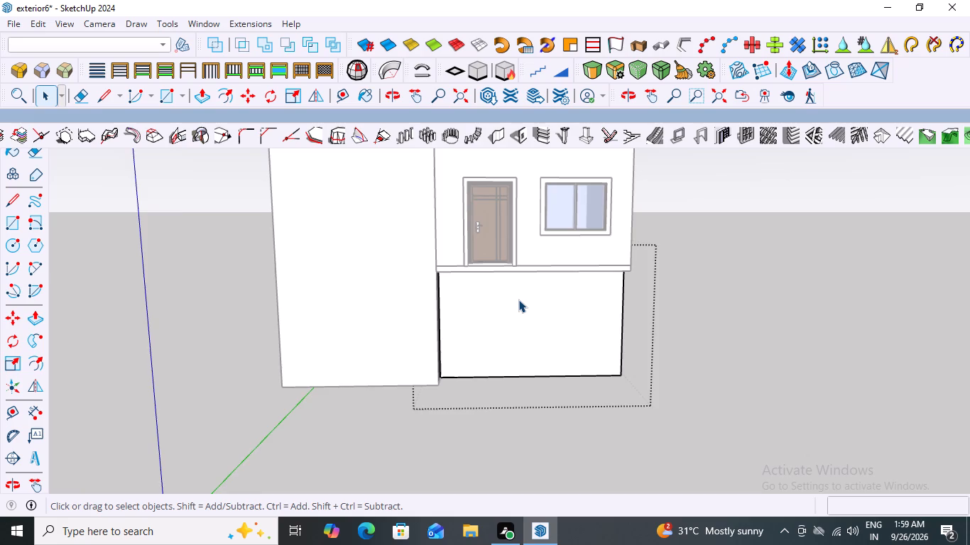
scroll(518, 299, down, 8)
middle_drag(646, 299, 390, 265)
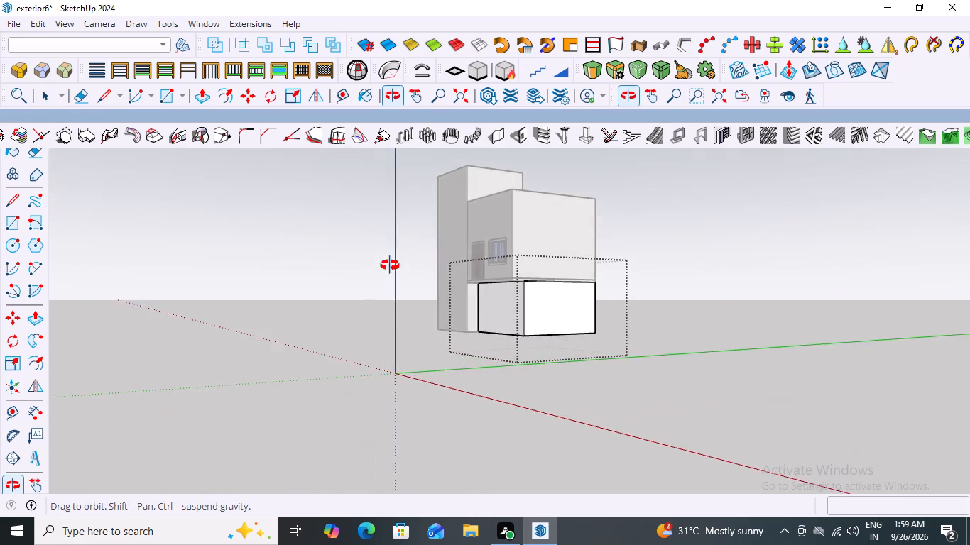
middle_drag(390, 265, 642, 202)
scroll(534, 281, up, 4)
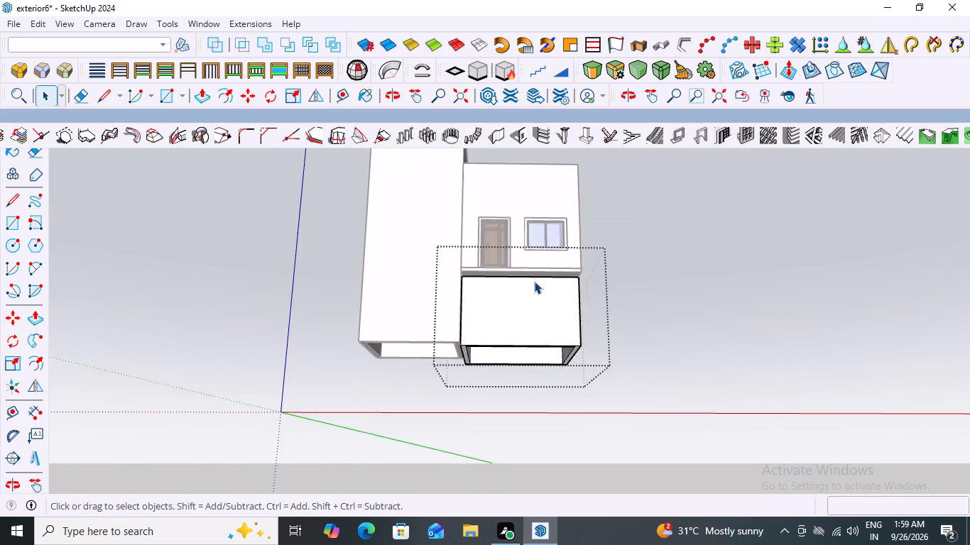
scroll(534, 281, up, 3)
middle_drag(547, 282, 542, 340)
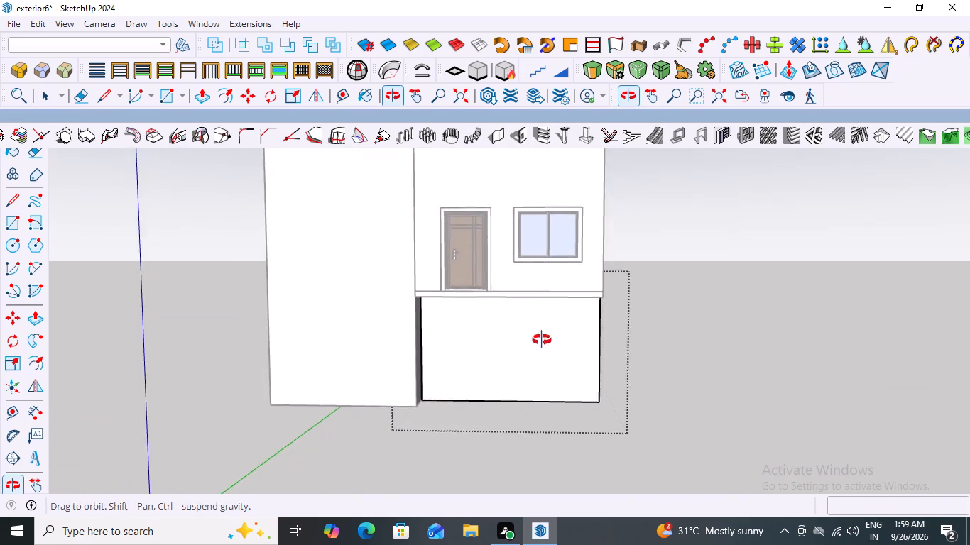
middle_drag(542, 340, 566, 294)
scroll(540, 294, up, 3)
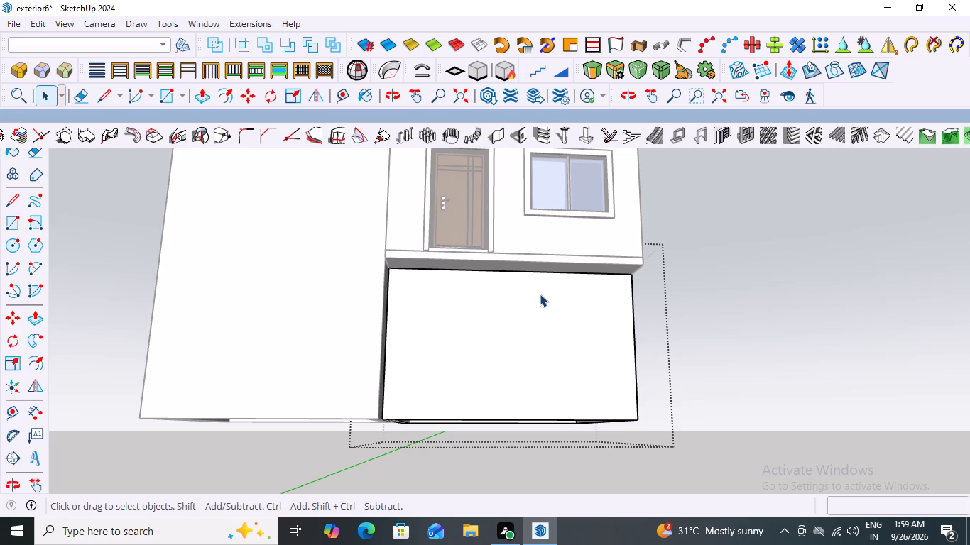
scroll(540, 294, down, 5)
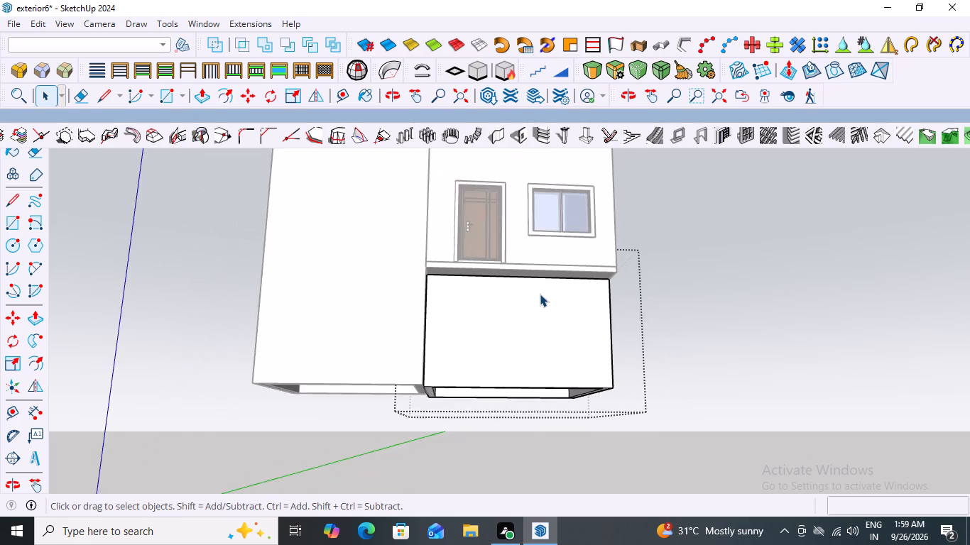
scroll(540, 294, down, 9)
middle_drag(621, 273, 511, 368)
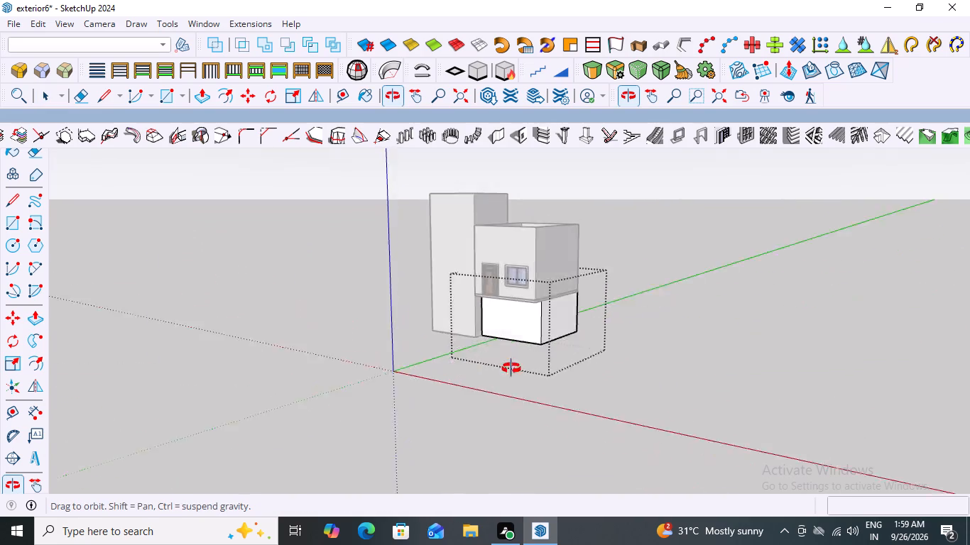
middle_drag(511, 368, 611, 260)
scroll(526, 289, up, 8)
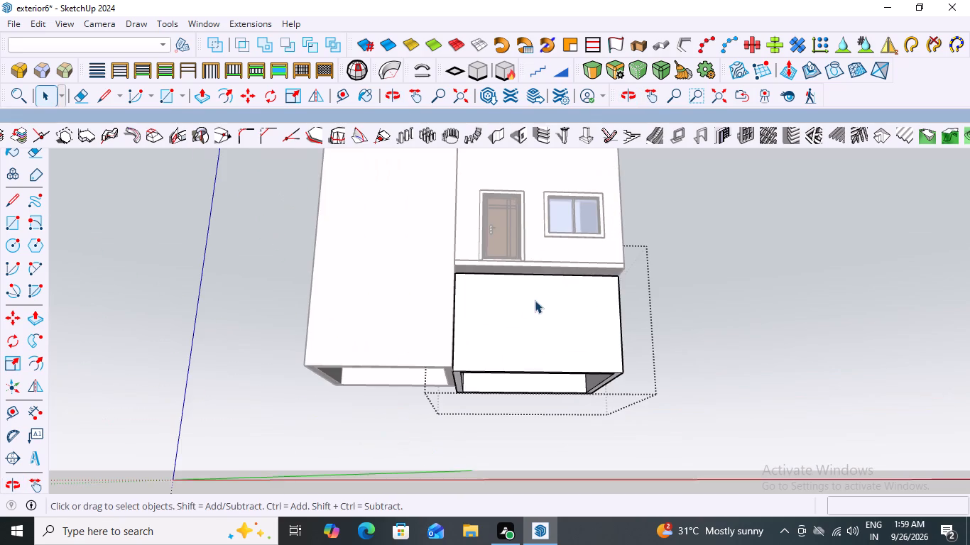
middle_drag(535, 300, 530, 358)
scroll(544, 314, up, 7)
middle_drag(550, 311, 552, 241)
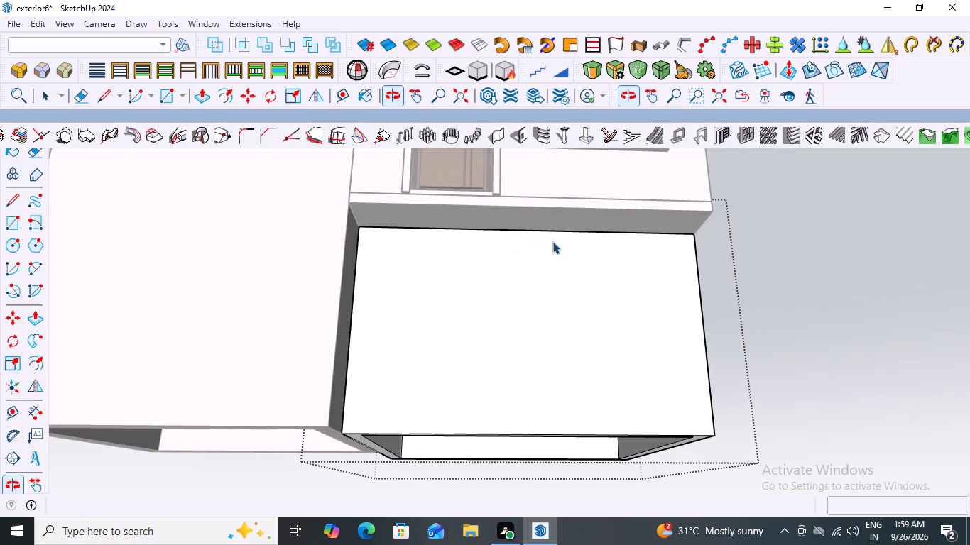
scroll(508, 278, down, 2)
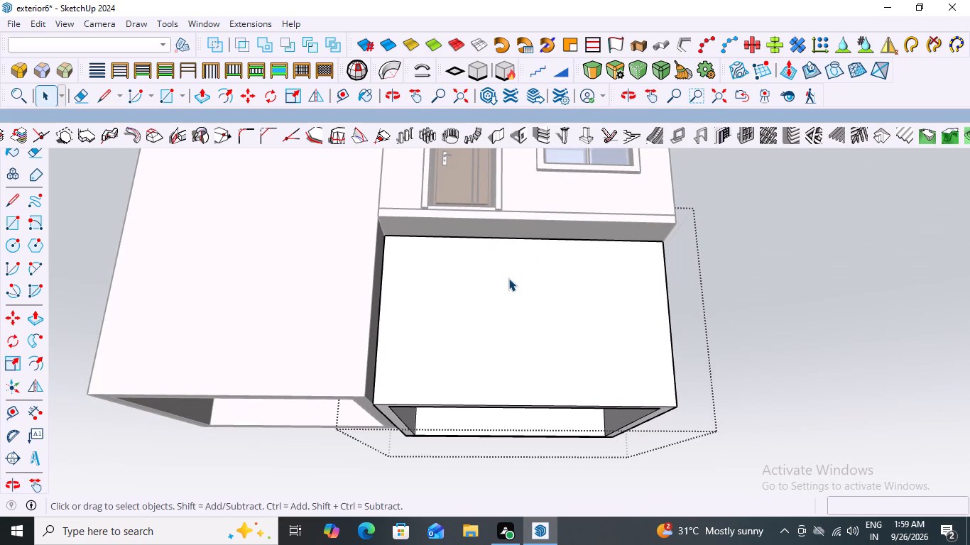
scroll(384, 338, up, 2)
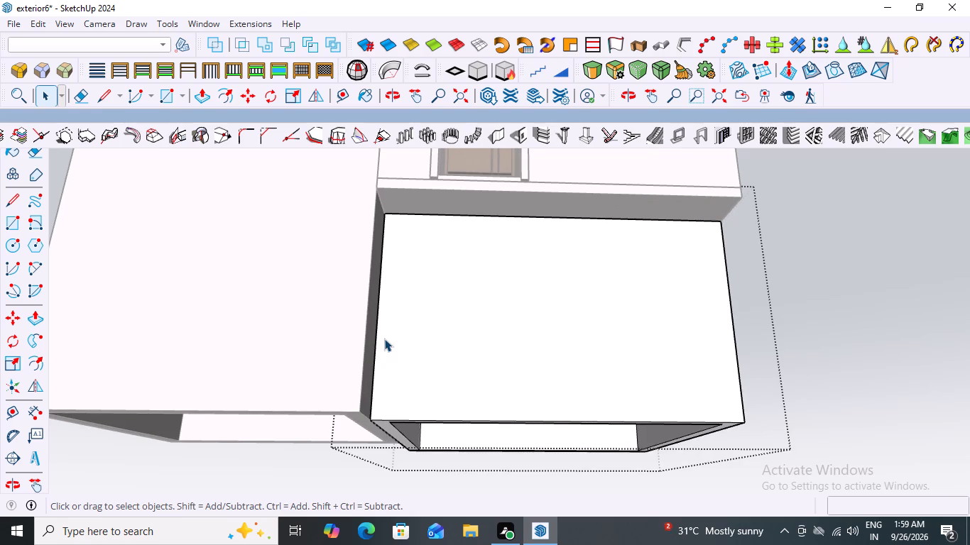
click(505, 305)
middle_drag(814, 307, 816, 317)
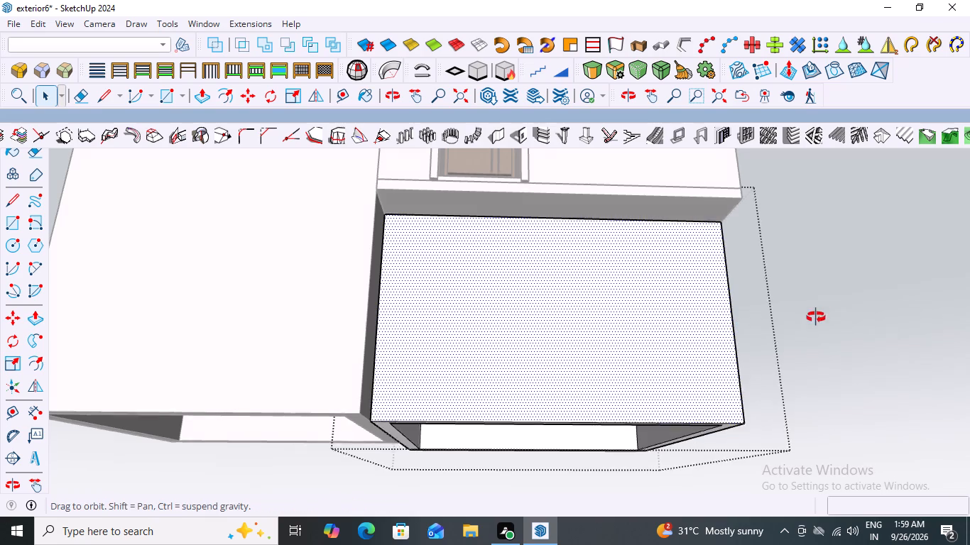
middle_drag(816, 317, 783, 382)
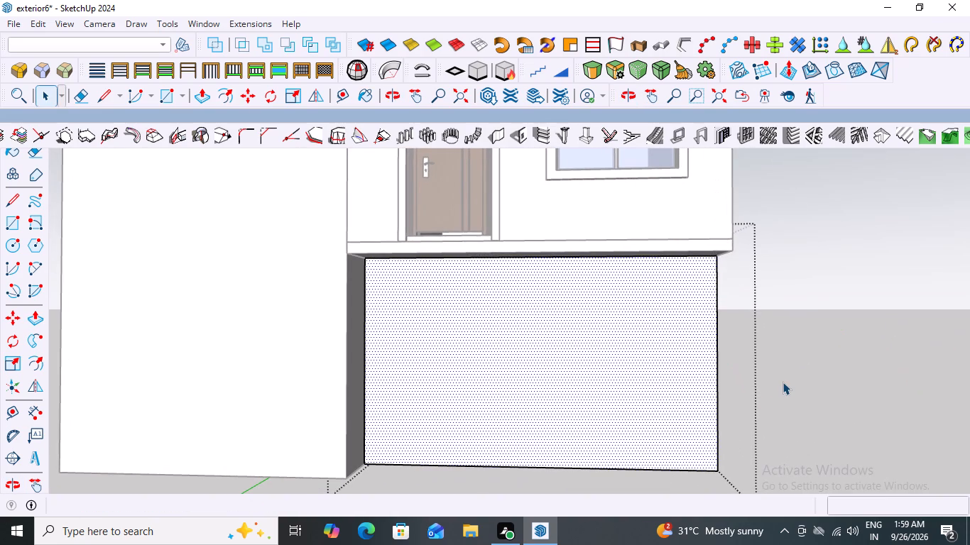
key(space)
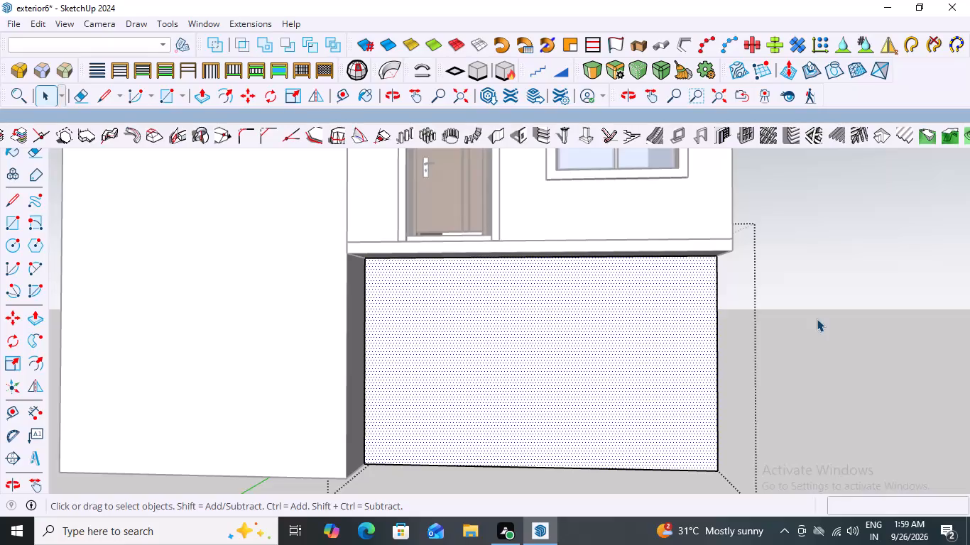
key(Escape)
Open the lower box group for editing again from the door side.
click(614, 360)
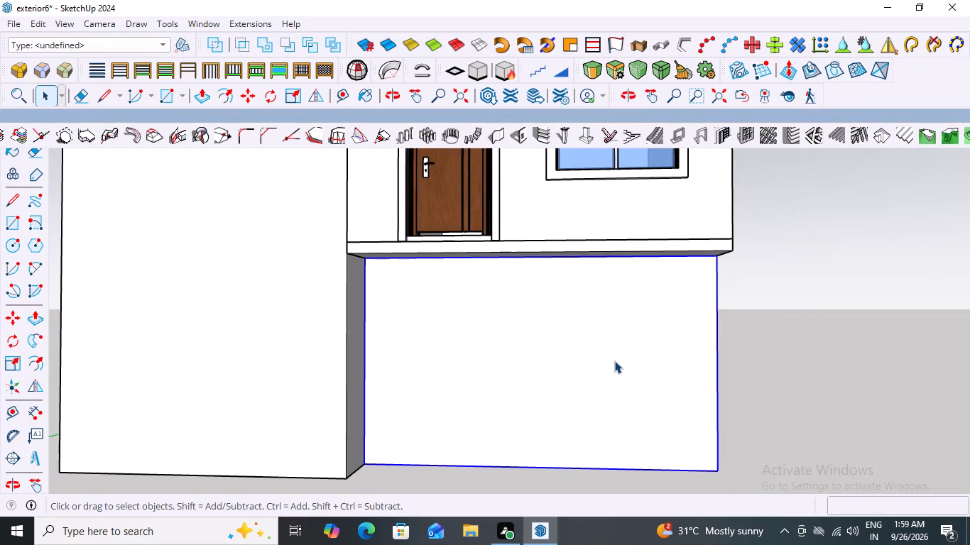
double_click(614, 360)
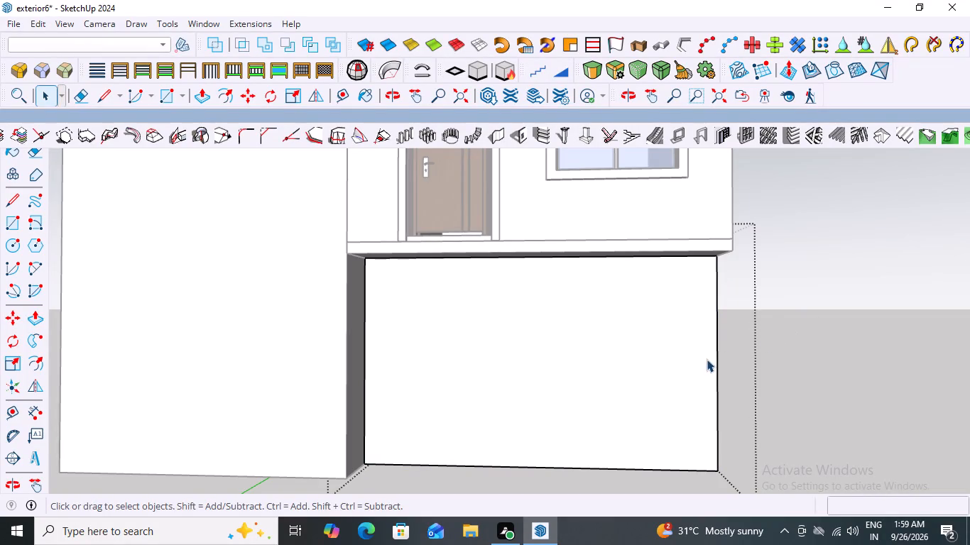
Examine the lower box's door-side wall, its side wall, the slab junction and the open underside from the front, side and below.
middle_drag(797, 338, 829, 346)
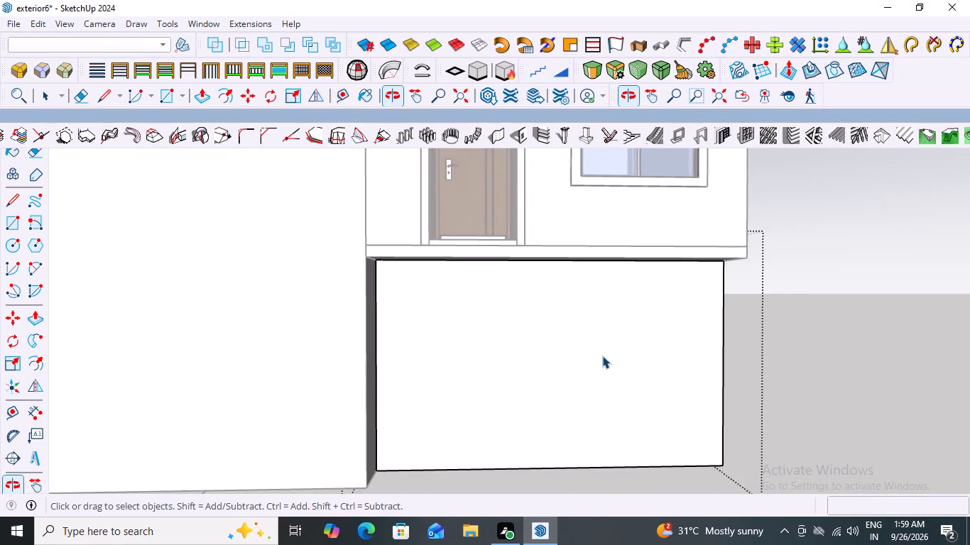
scroll(602, 356, up, 2)
scroll(602, 356, down, 8)
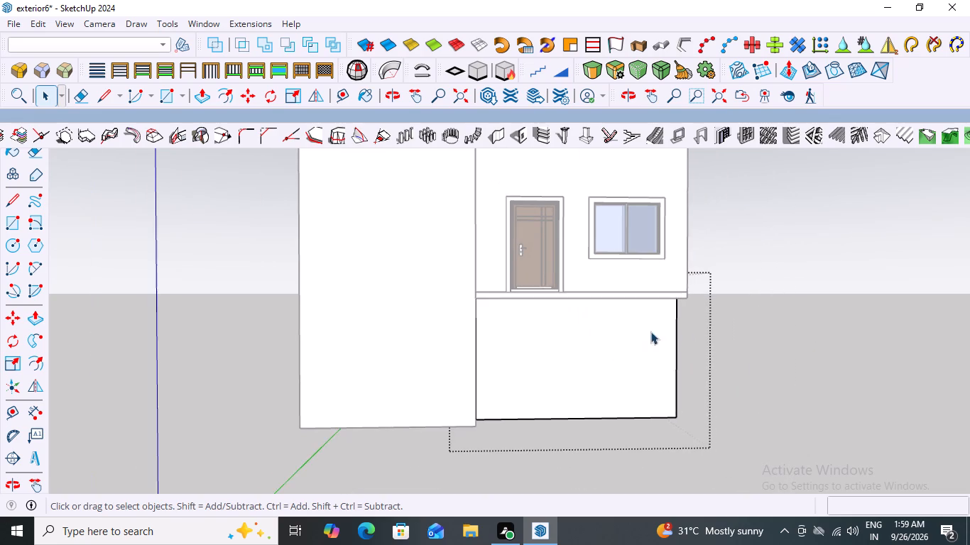
middle_drag(798, 343, 729, 280)
scroll(562, 304, up, 1)
scroll(562, 304, down, 6)
middle_drag(560, 341, 649, 338)
scroll(623, 320, up, 6)
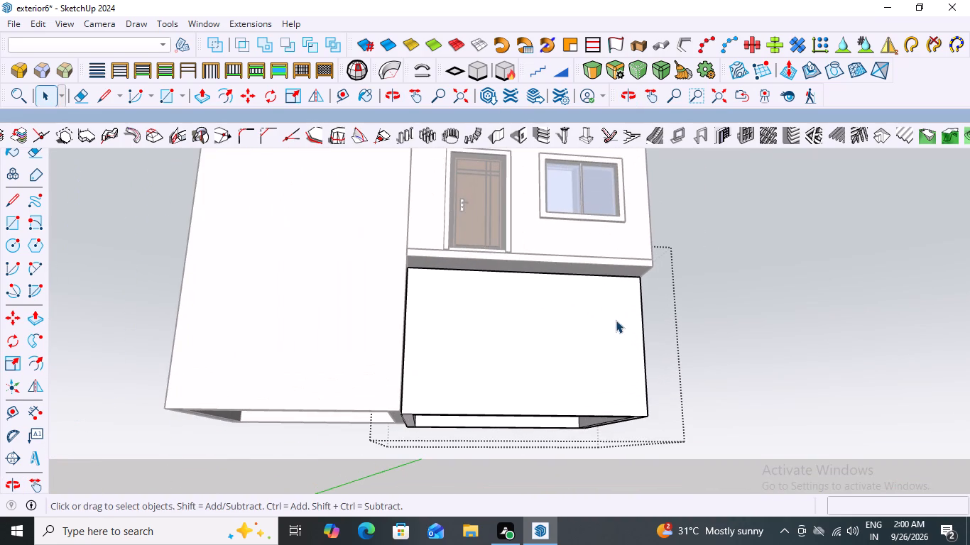
middle_drag(731, 312, 460, 397)
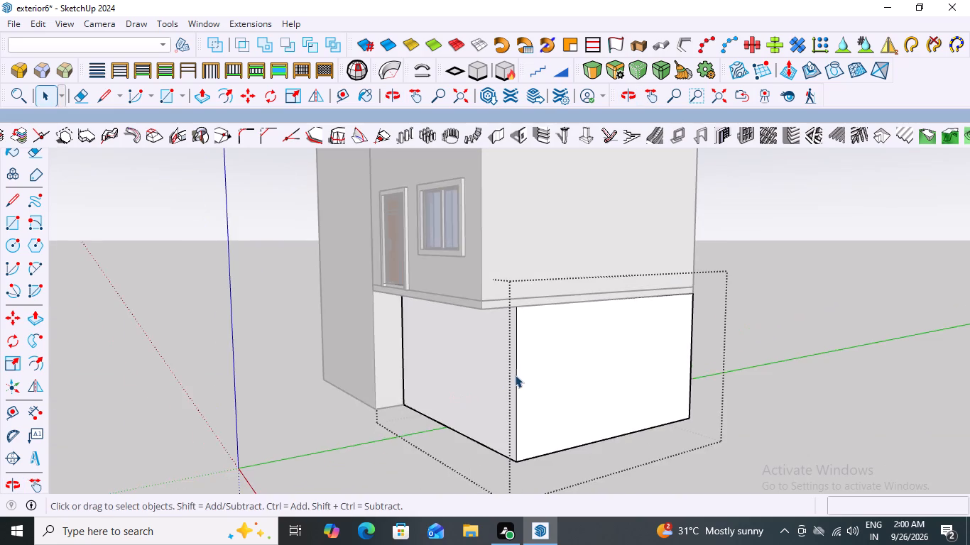
scroll(515, 375, up, 2)
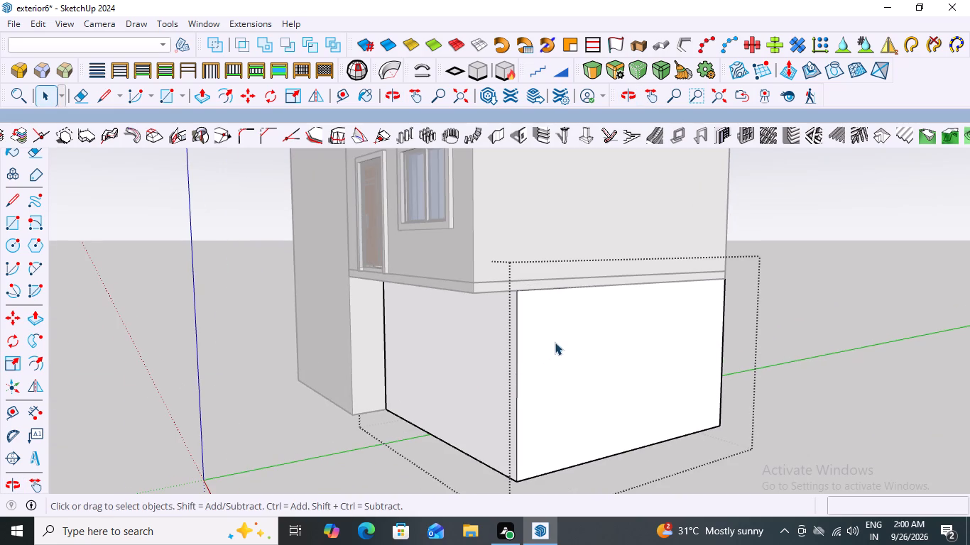
scroll(555, 342, down, 8)
middle_drag(497, 370, 684, 343)
scroll(545, 326, up, 6)
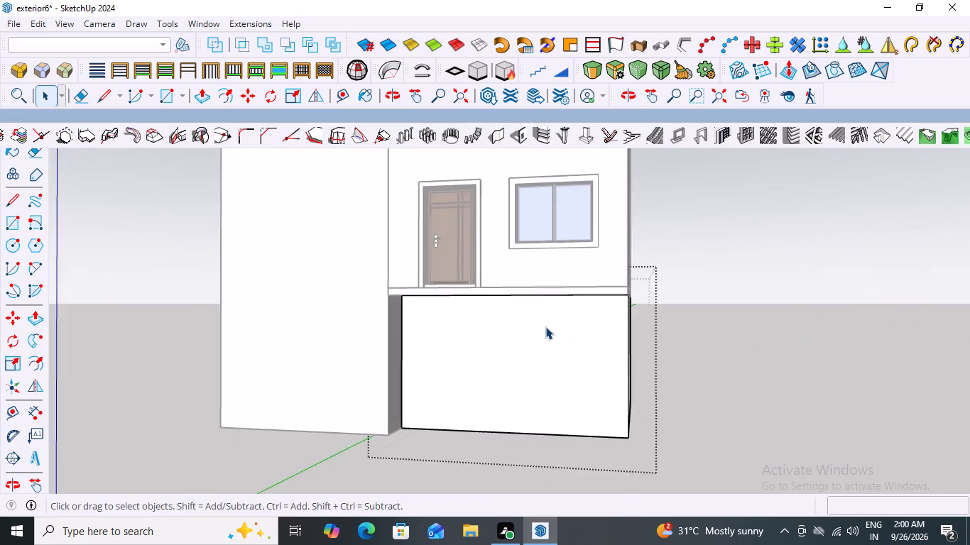
scroll(524, 343, down, 3)
middle_drag(521, 352, 692, 311)
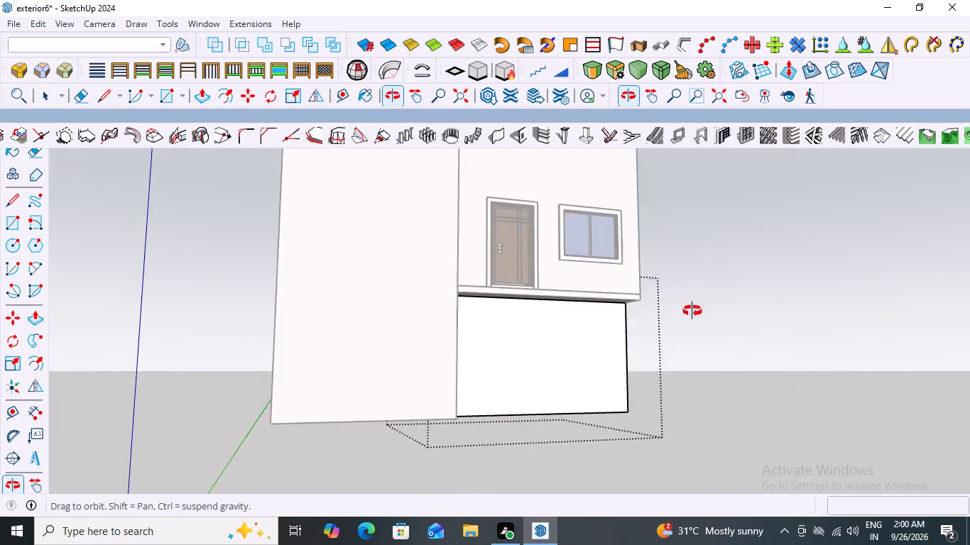
middle_drag(692, 311, 562, 234)
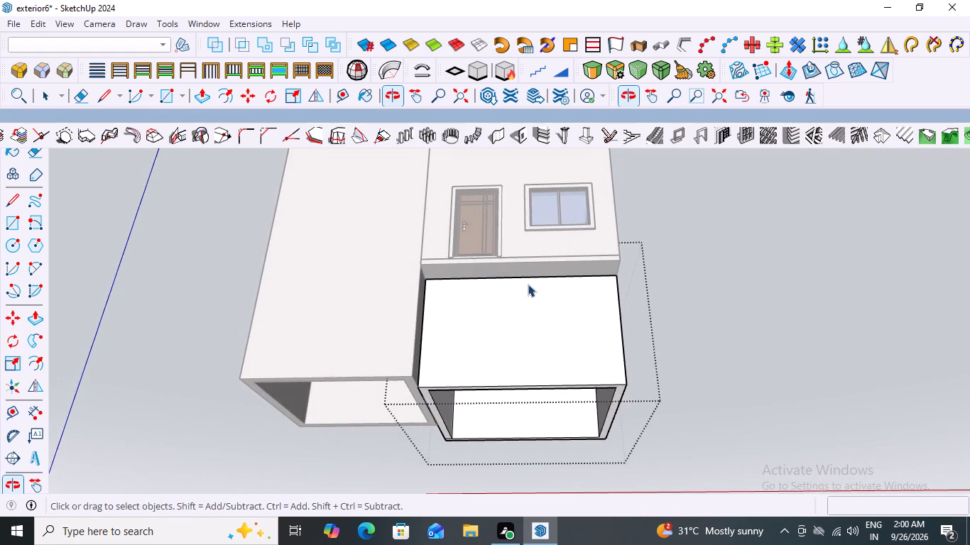
scroll(521, 292, up, 2)
middle_drag(541, 290, 573, 273)
scroll(481, 309, up, 2)
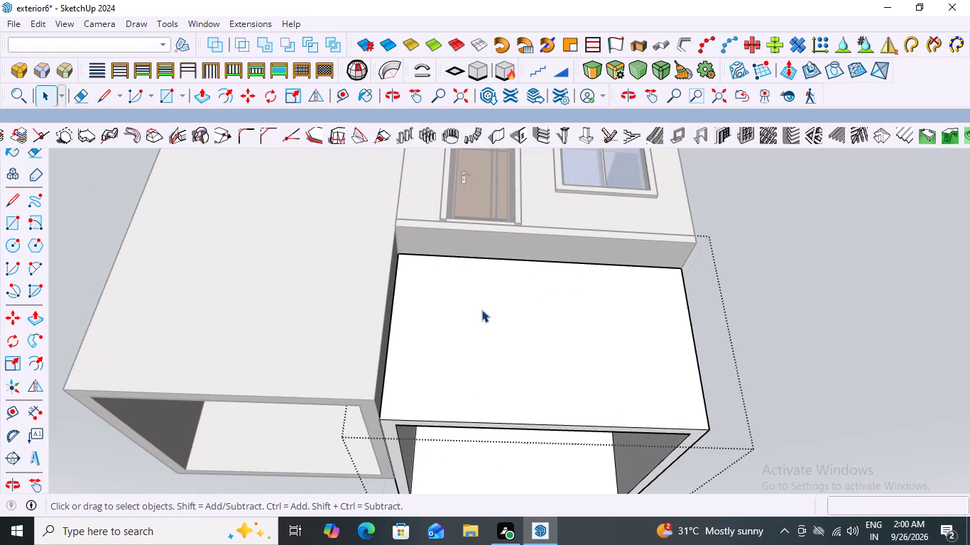
scroll(481, 309, down, 3)
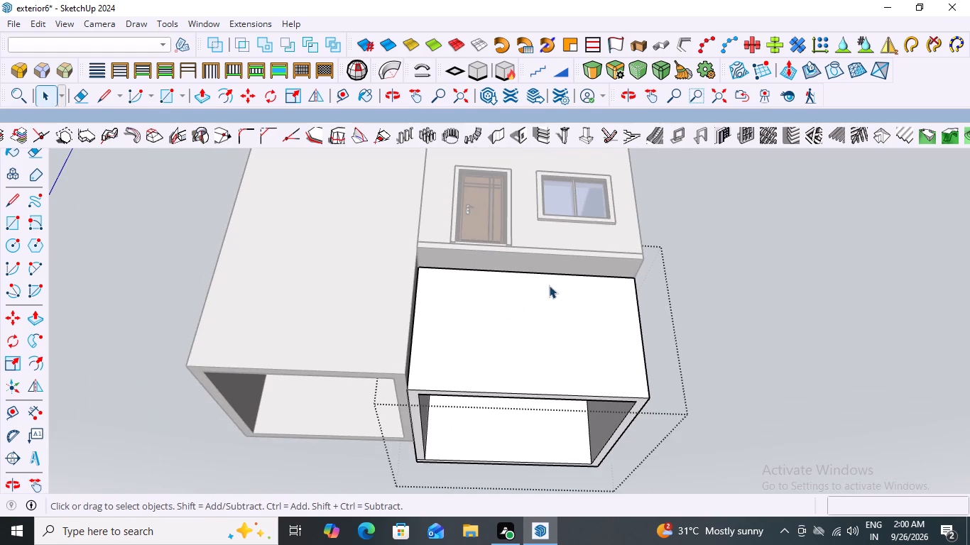
middle_drag(472, 378, 425, 394)
middle_drag(556, 320, 350, 341)
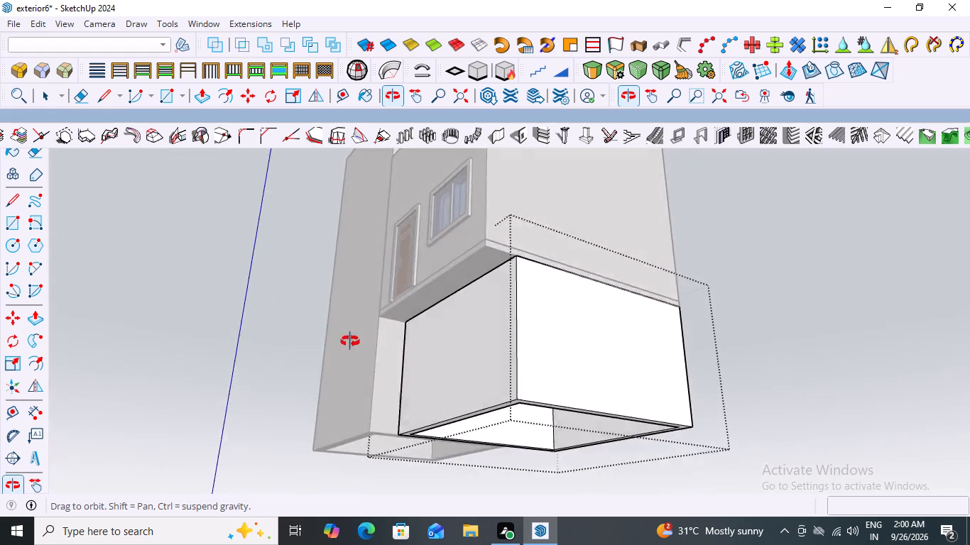
middle_drag(350, 341, 442, 384)
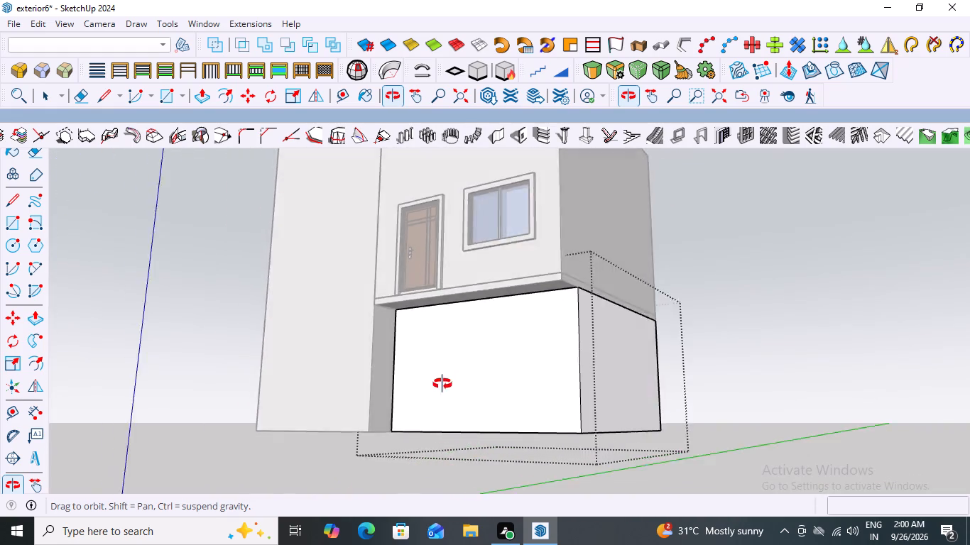
middle_drag(442, 384, 591, 363)
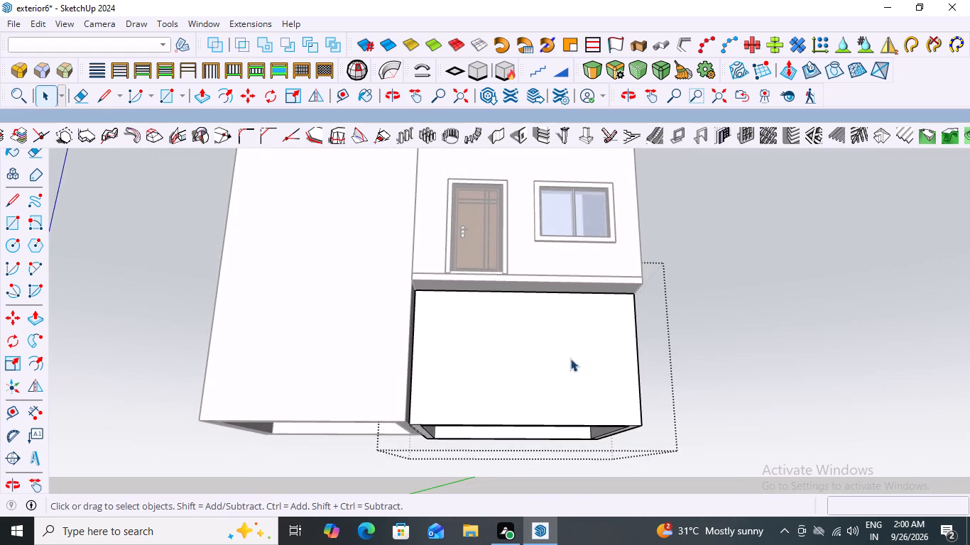
scroll(510, 346, up, 2)
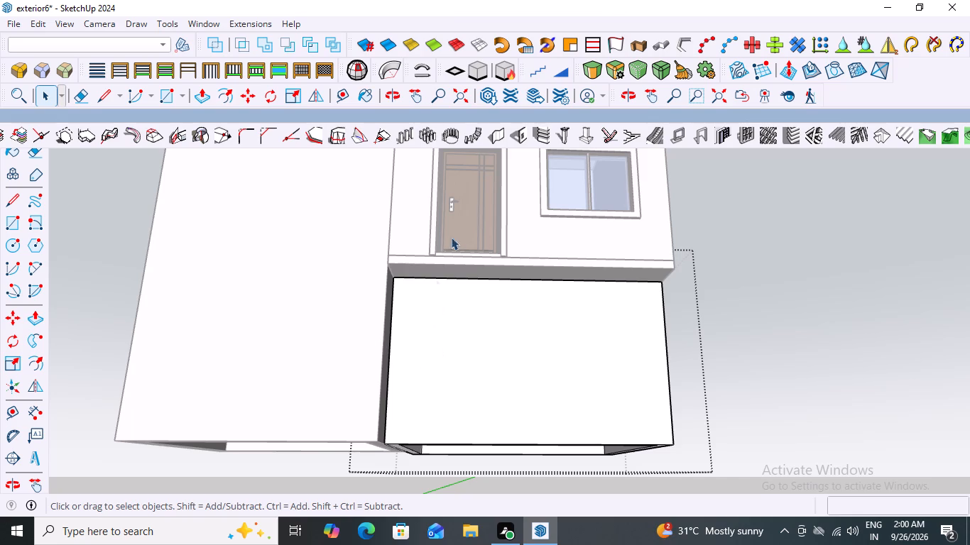
Add a Type B MajWindow, 48" high, 36" floor gap, about 4' 6" wide, to the lower box's door-side wall near the tower and leave the group.
click(262, 23)
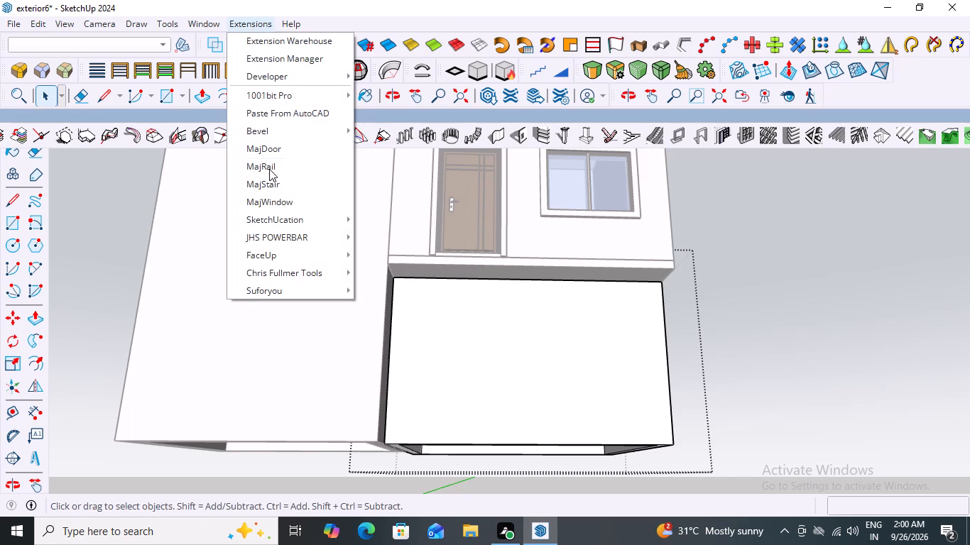
click(284, 203)
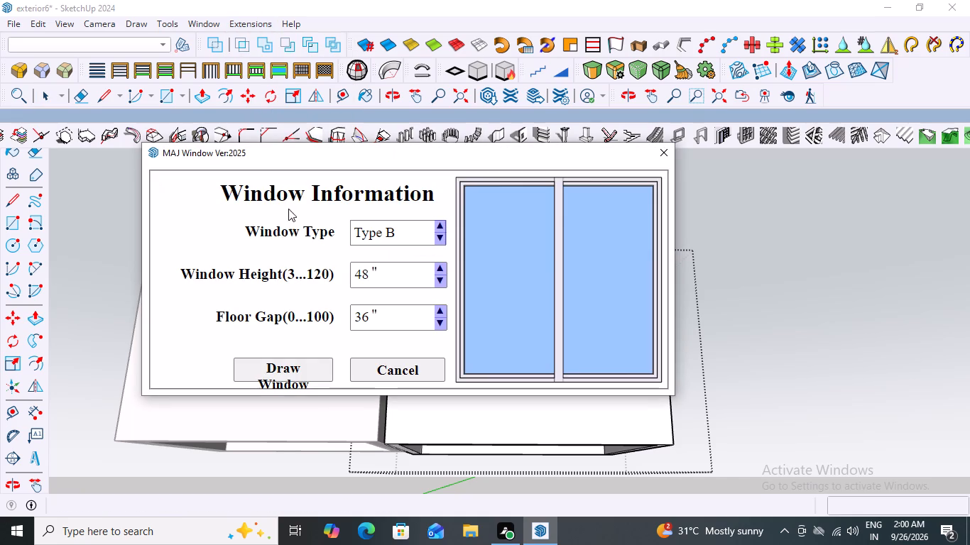
click(276, 370)
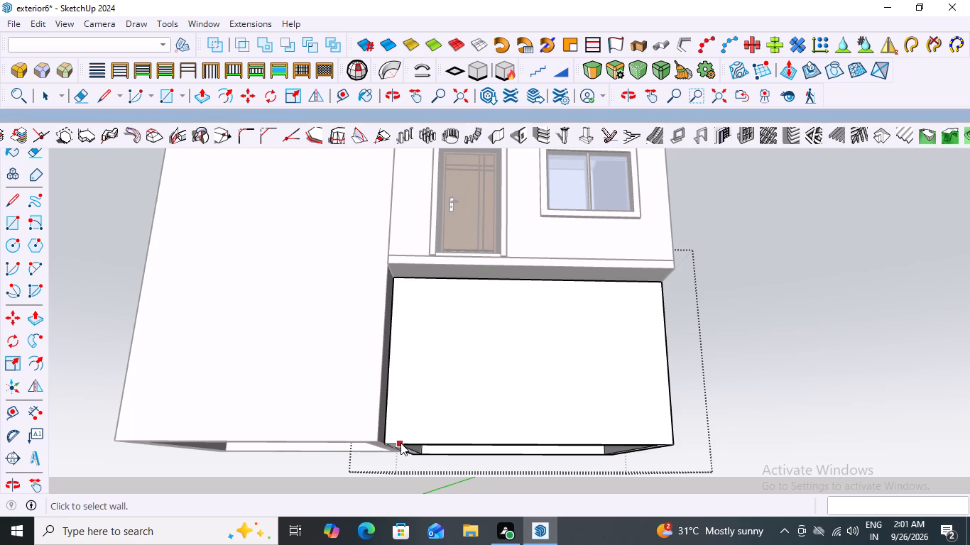
scroll(476, 387, down, 10)
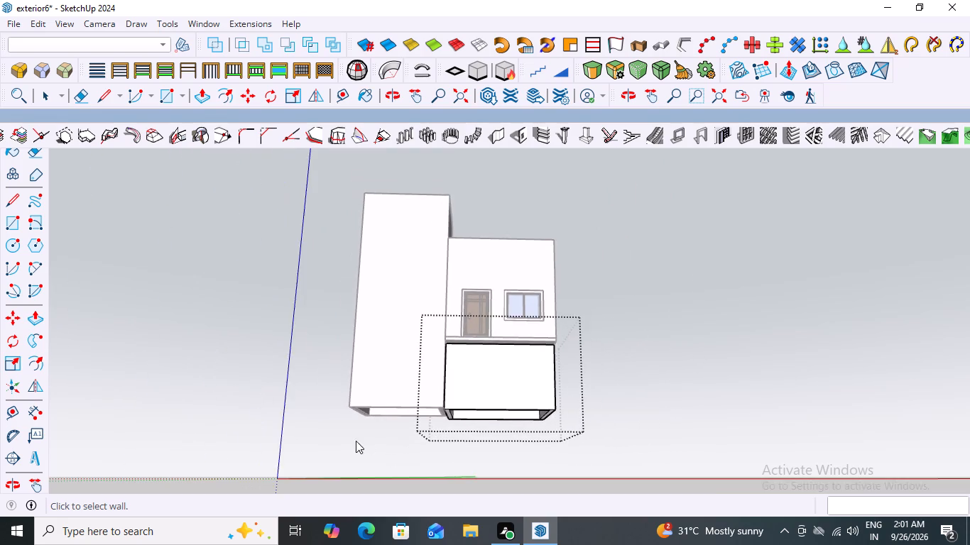
scroll(347, 441, up, 6)
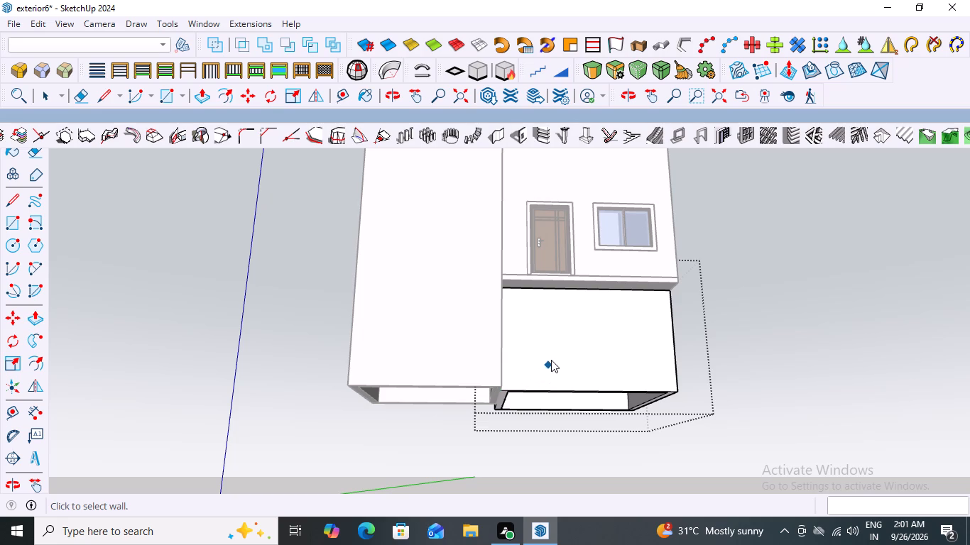
middle_drag(791, 346, 797, 438)
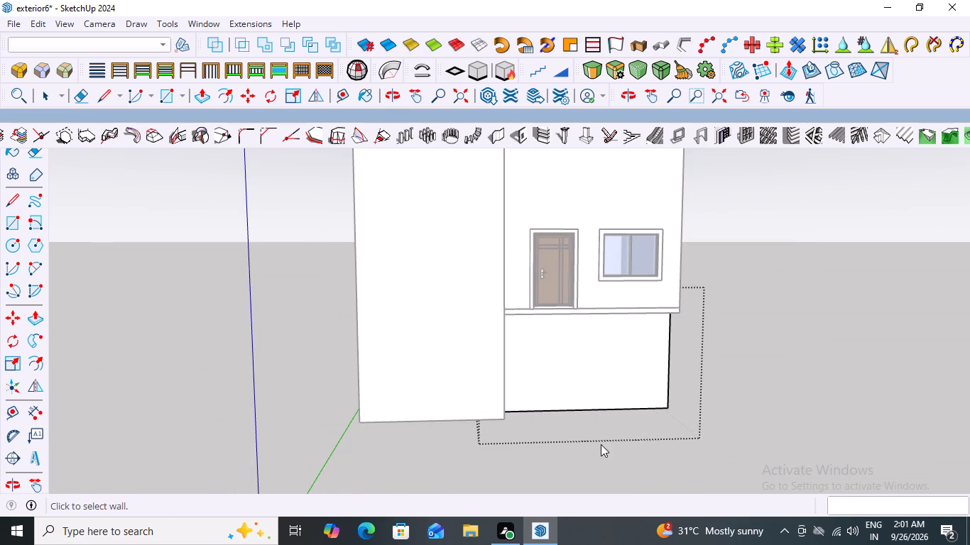
middle_drag(618, 439, 611, 363)
scroll(539, 390, up, 2)
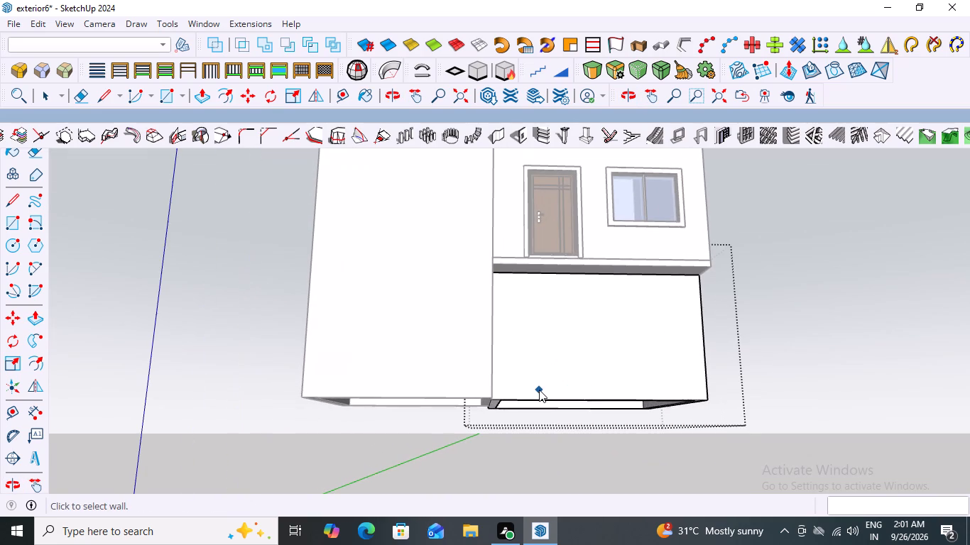
middle_drag(551, 414, 536, 451)
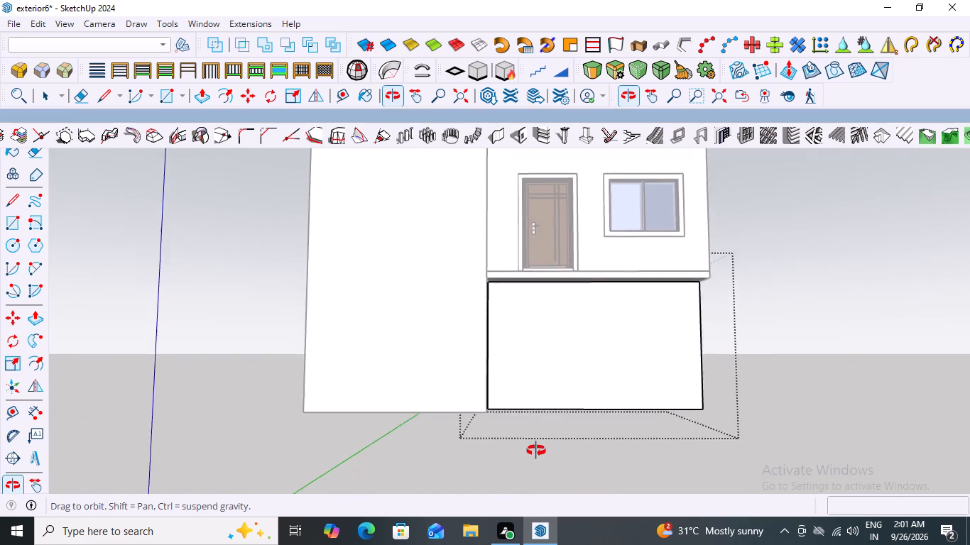
middle_drag(536, 451, 532, 464)
scroll(511, 430, up, 2)
middle_drag(511, 430, 551, 437)
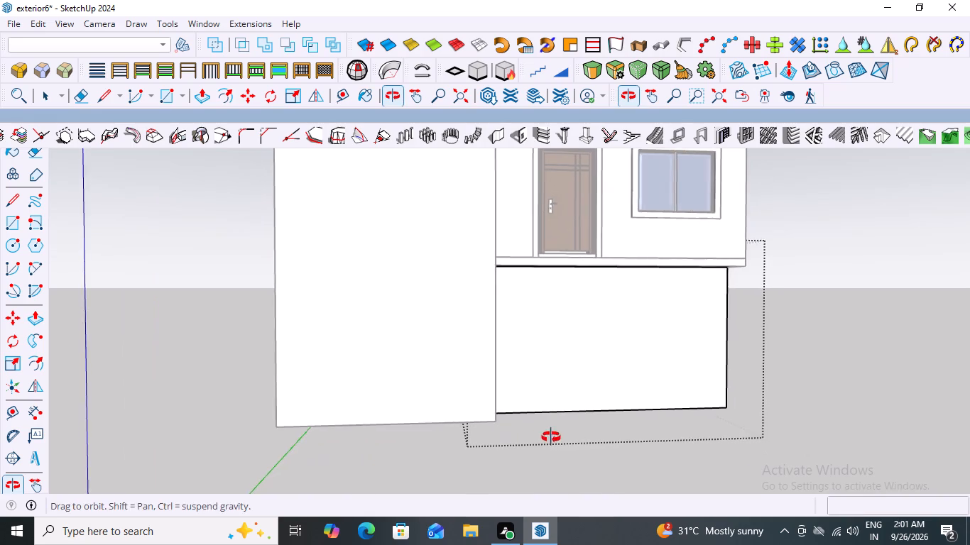
middle_drag(551, 437, 552, 436)
middle_drag(497, 417, 479, 414)
scroll(526, 412, up, 1)
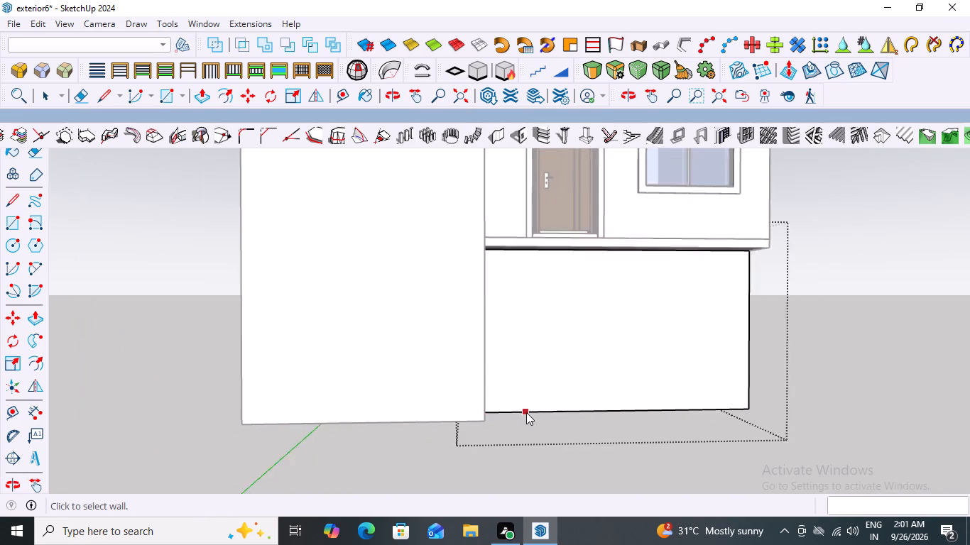
scroll(526, 412, up, 1)
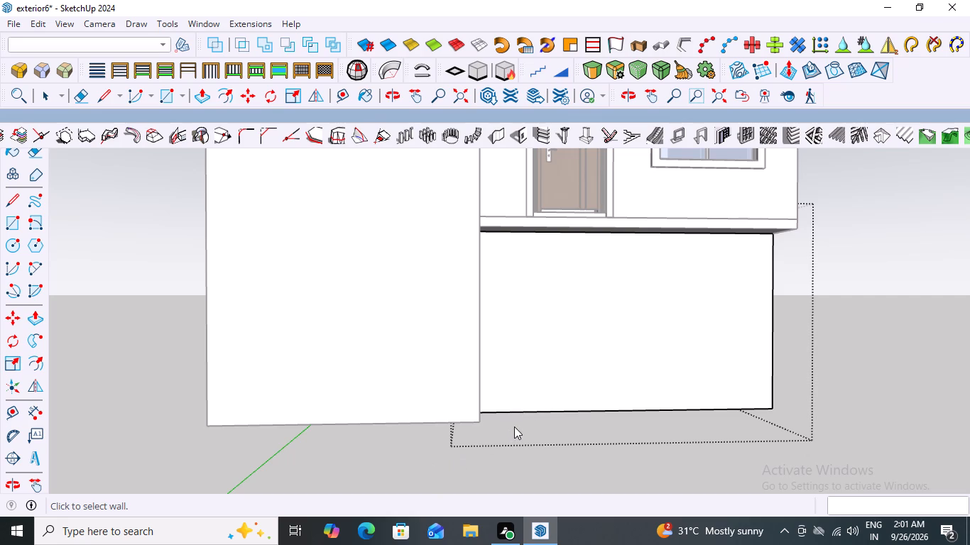
middle_drag(516, 425, 516, 459)
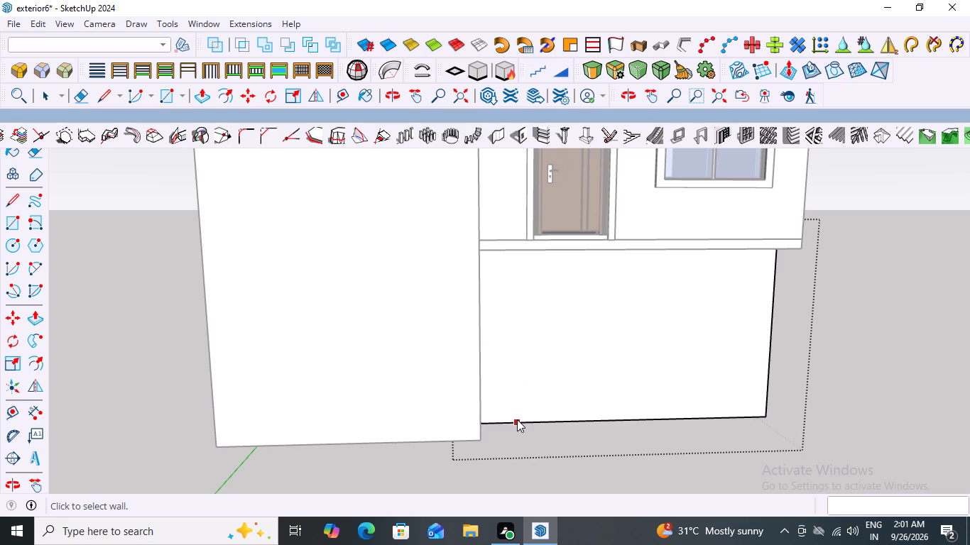
scroll(496, 438, up, 1)
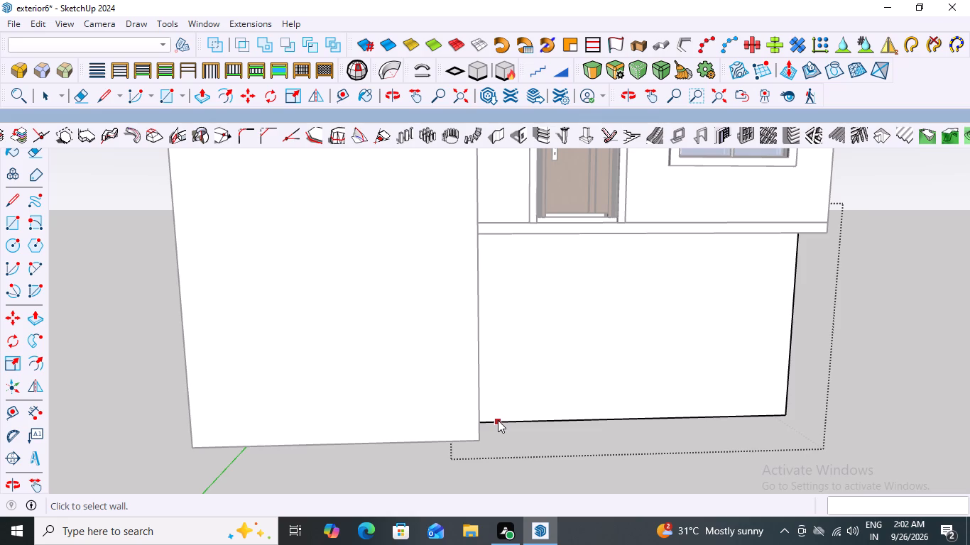
click(534, 418)
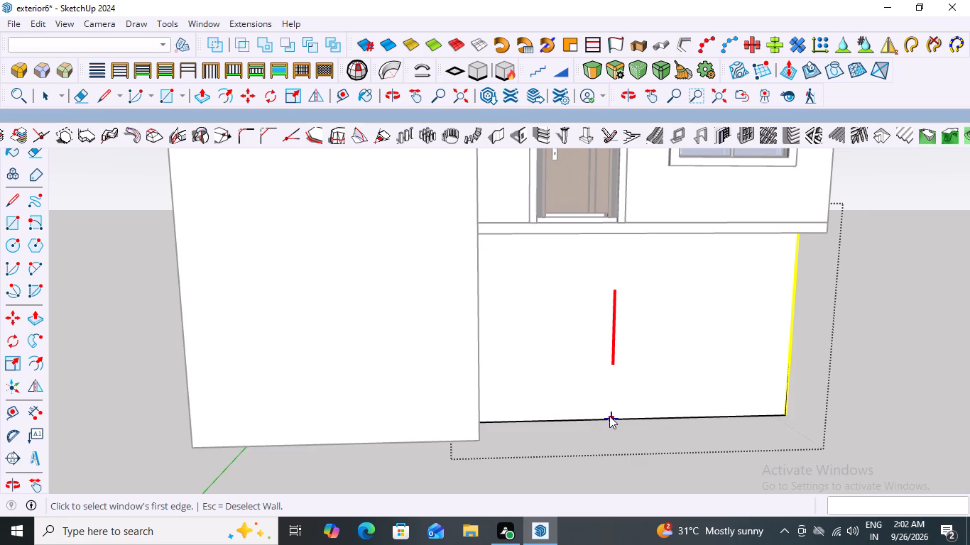
click(609, 416)
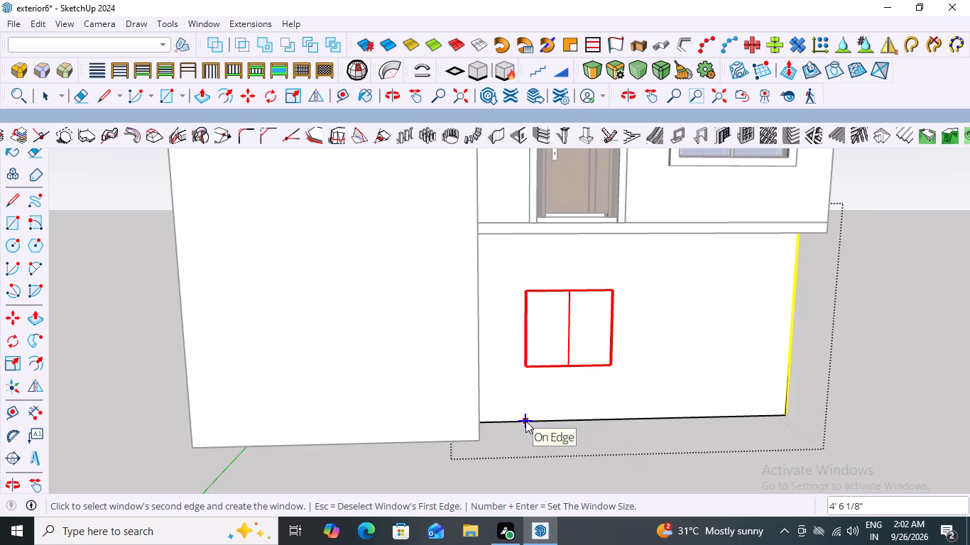
click(525, 421)
scroll(578, 438, down, 13)
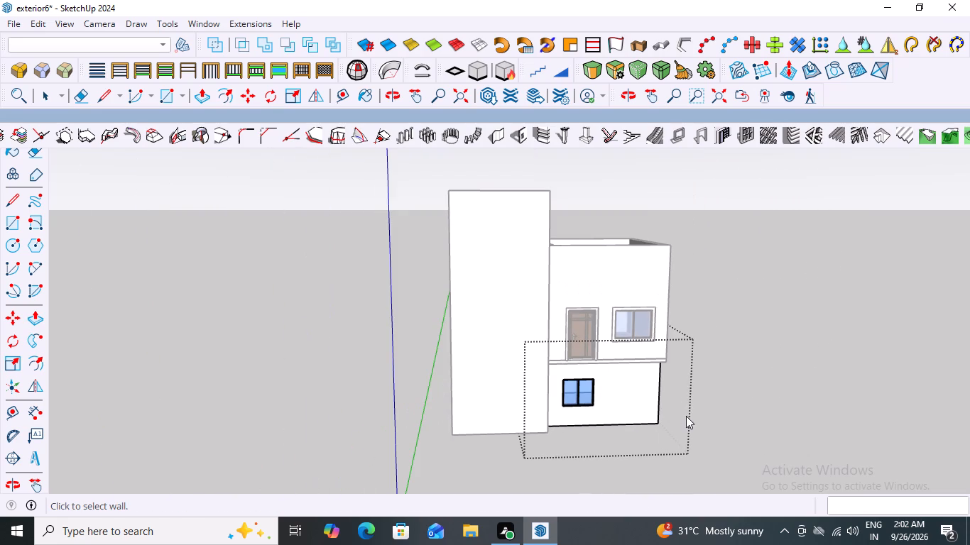
key(space)
click(709, 390)
Check the new lower window against the door and upper window from the front, the side and below.
middle_drag(614, 361, 582, 331)
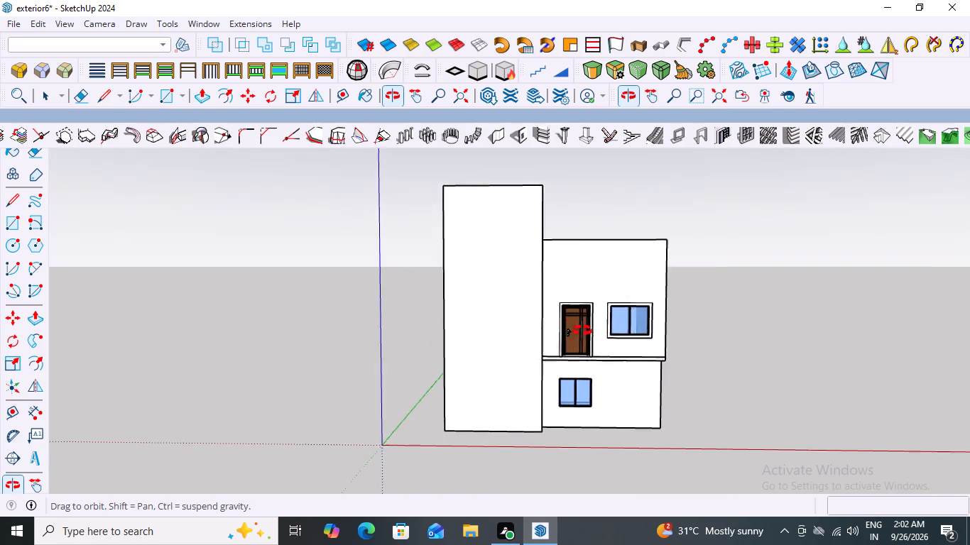
middle_drag(582, 331, 579, 331)
scroll(563, 401, up, 7)
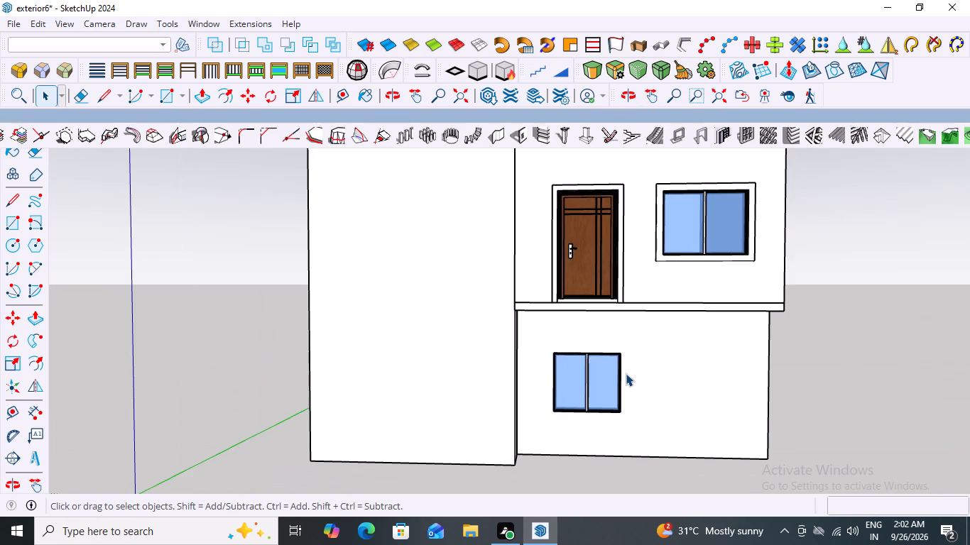
middle_drag(777, 396, 479, 344)
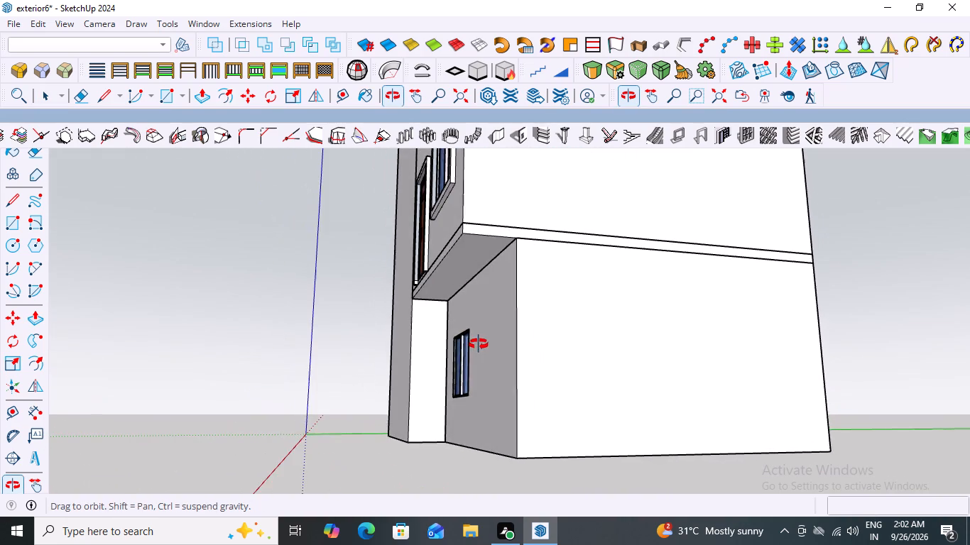
middle_drag(479, 344, 743, 307)
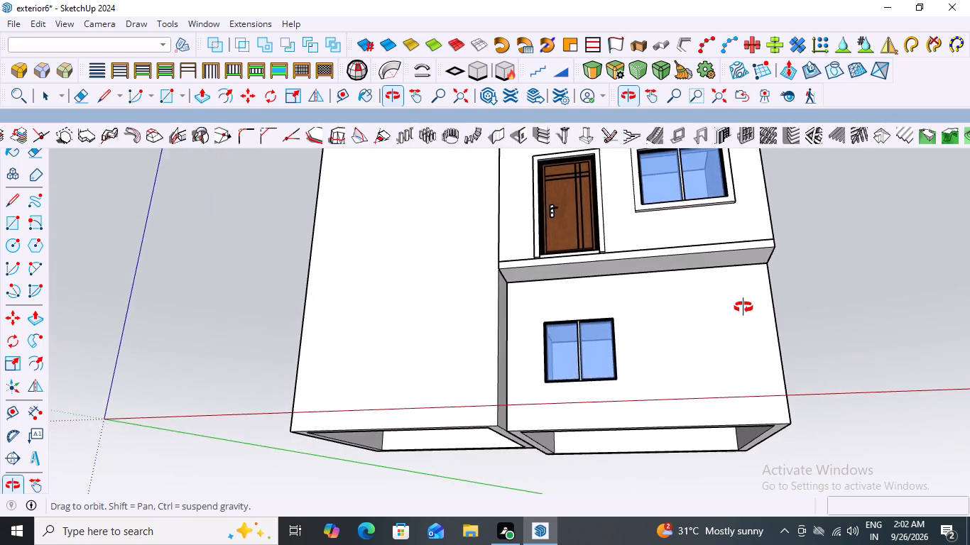
middle_drag(743, 307, 785, 372)
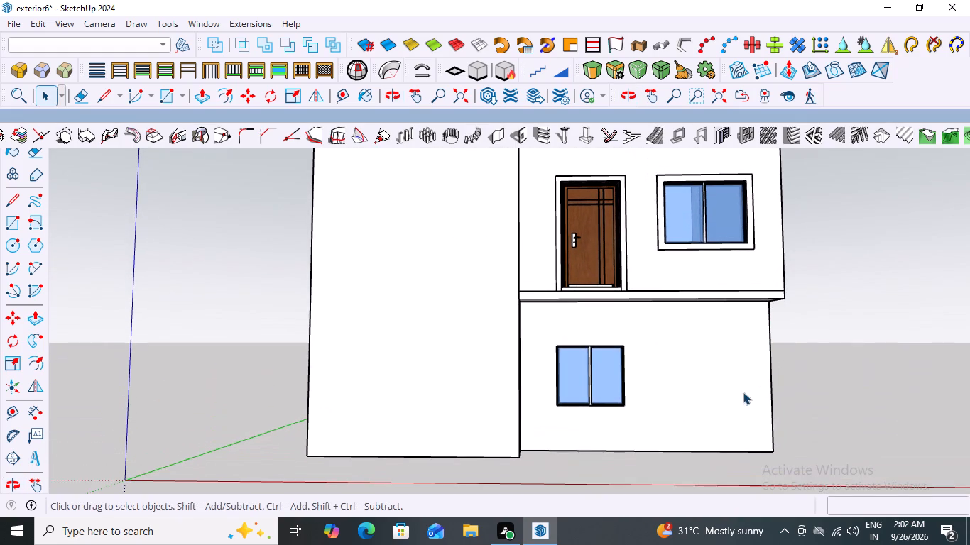
Open the lower box group for editing from the door-side wall containing the new window.
scroll(737, 395, up, 1)
scroll(645, 408, up, 2)
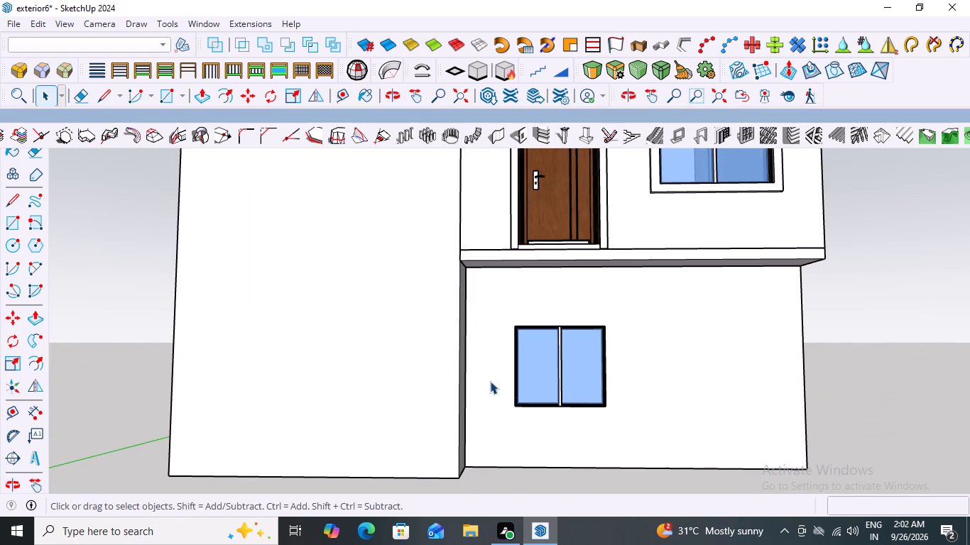
scroll(426, 441, down, 10)
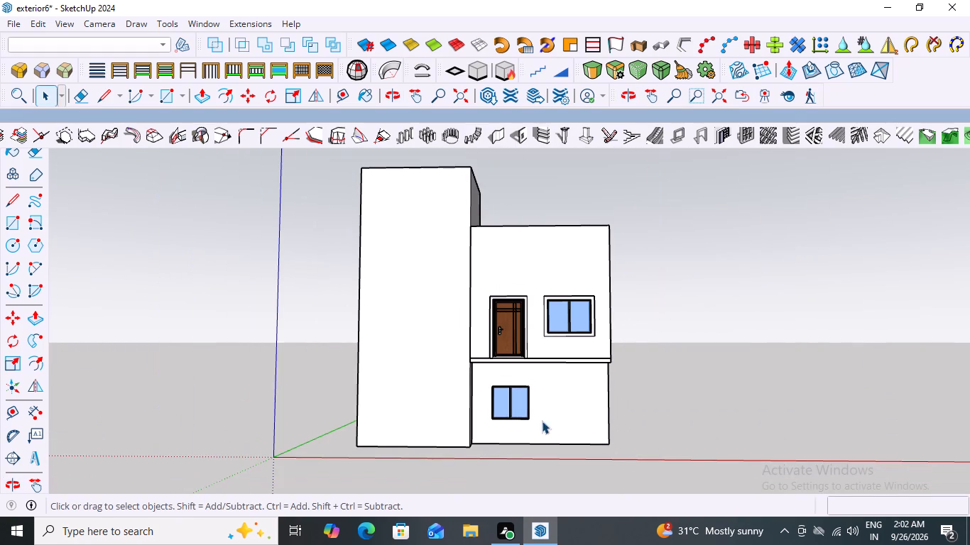
scroll(538, 457, up, 3)
middle_drag(538, 457, 574, 459)
scroll(586, 425, up, 2)
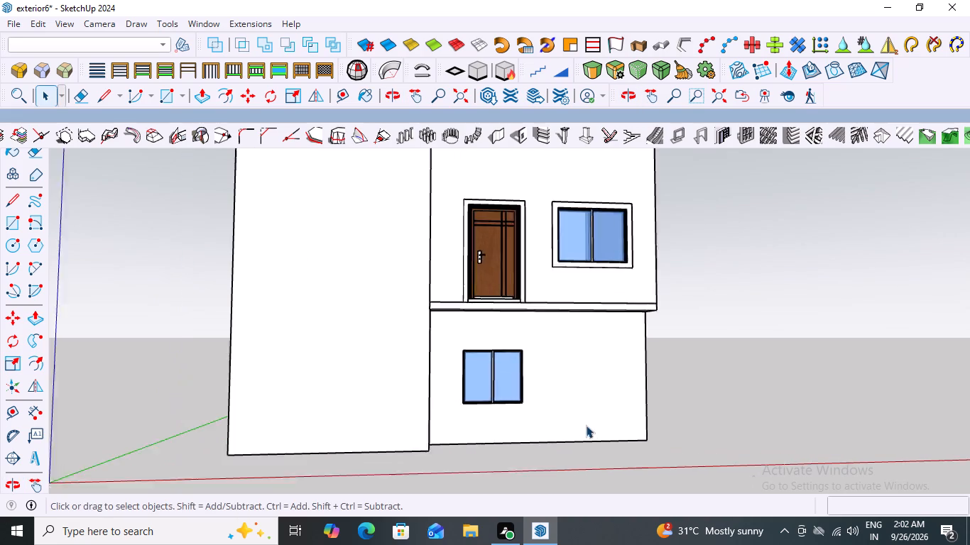
scroll(586, 425, up, 3)
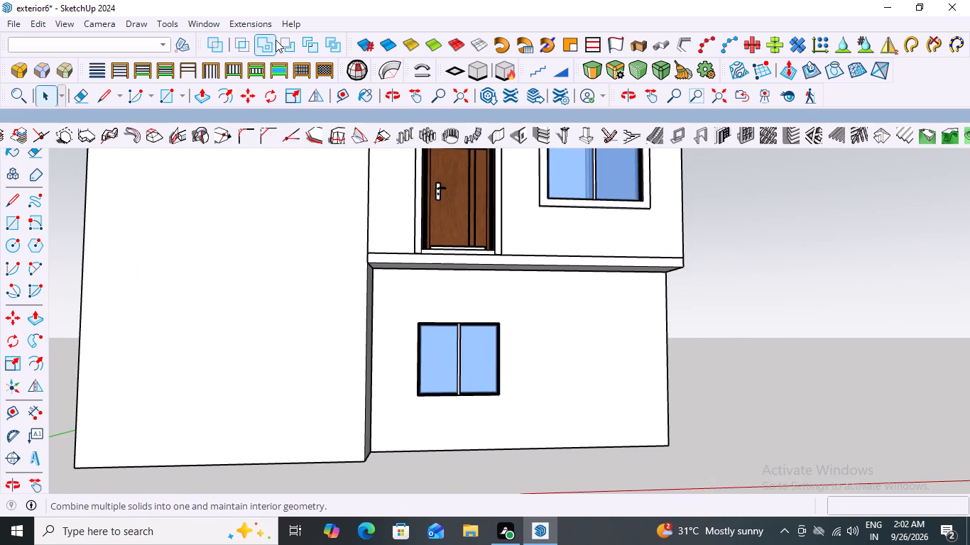
click(606, 353)
click(606, 353)
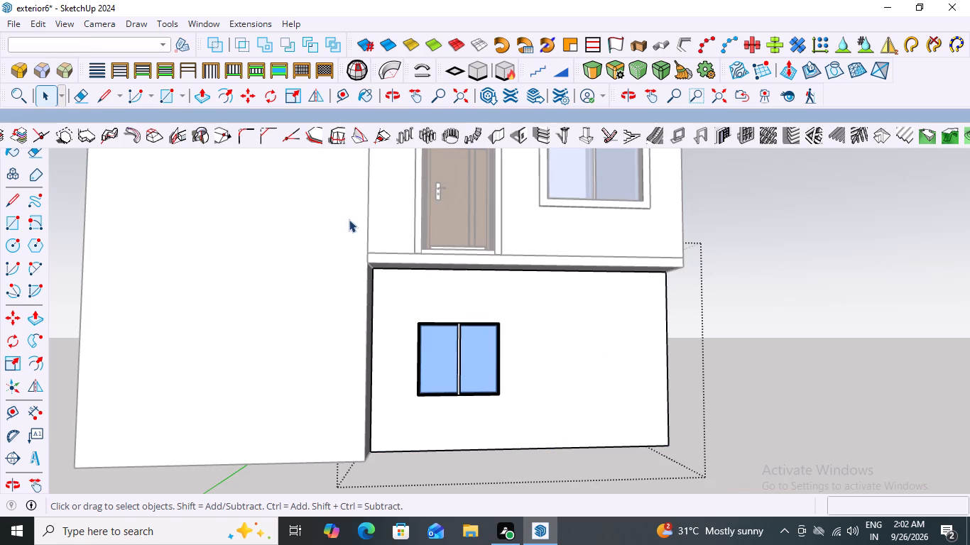
Add a Type A MajDoor, 82" high, 3" floor gap, 0° angle, about 4' wide, beside the lower box's window and leave the group.
click(244, 23)
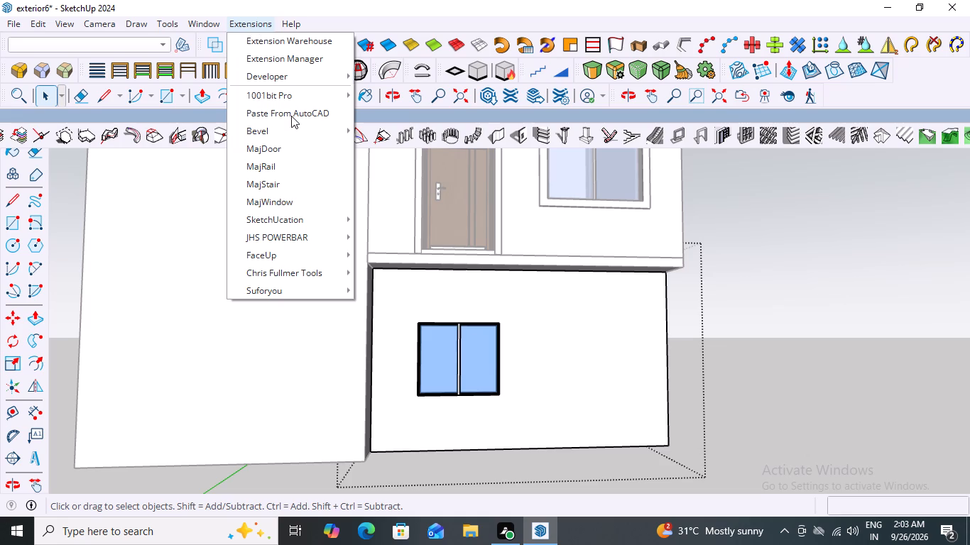
click(285, 151)
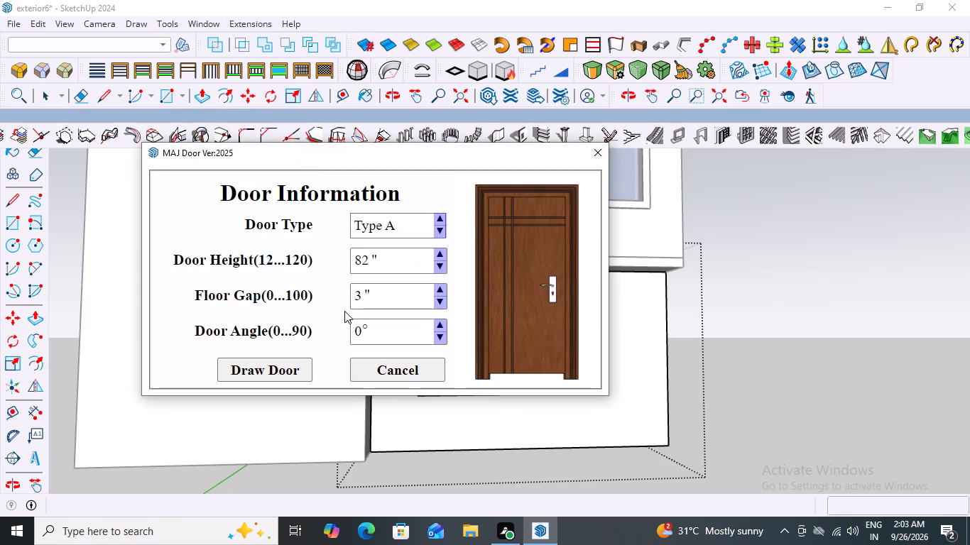
click(257, 373)
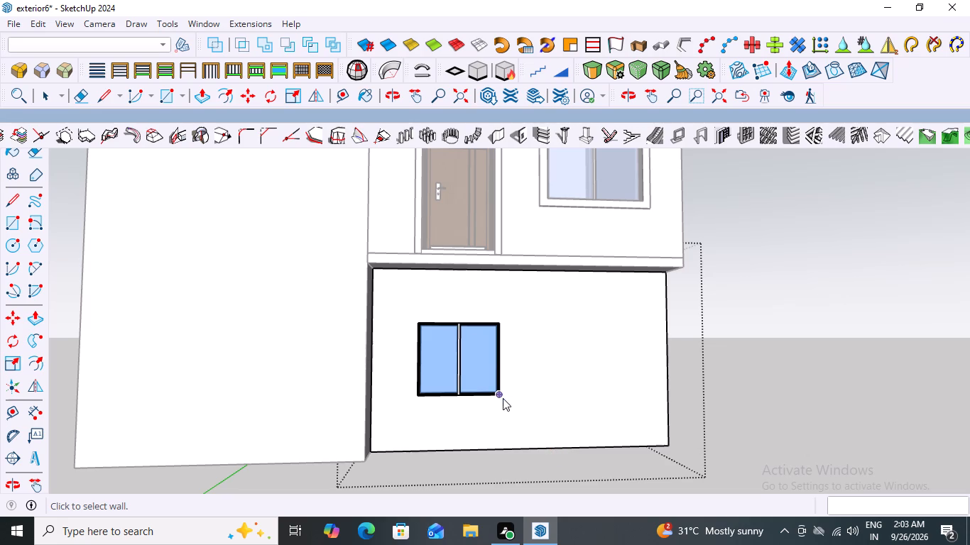
click(570, 445)
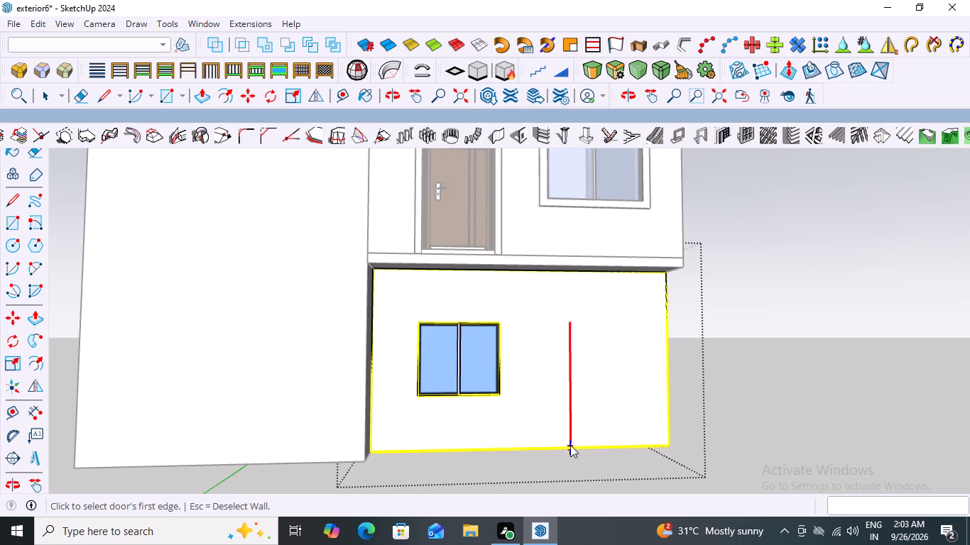
click(635, 444)
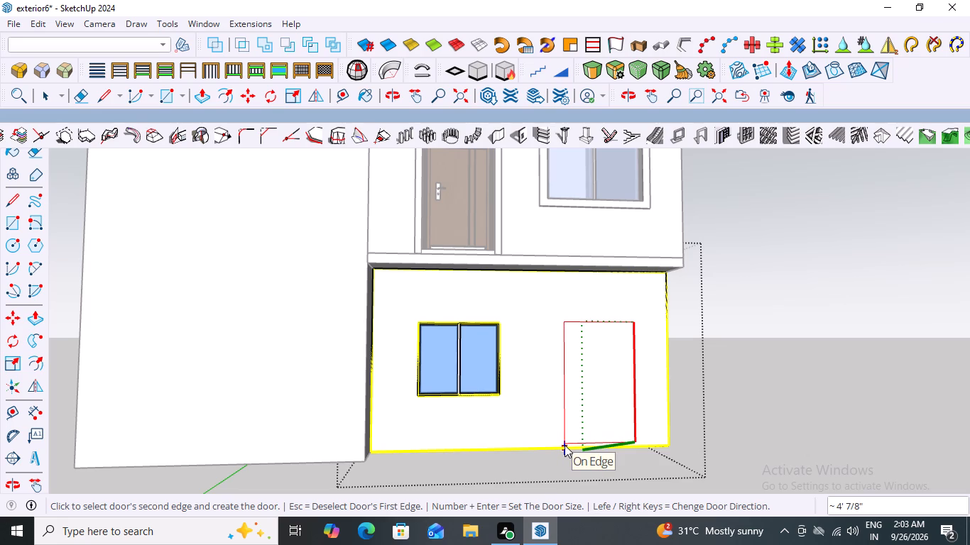
key(Escape)
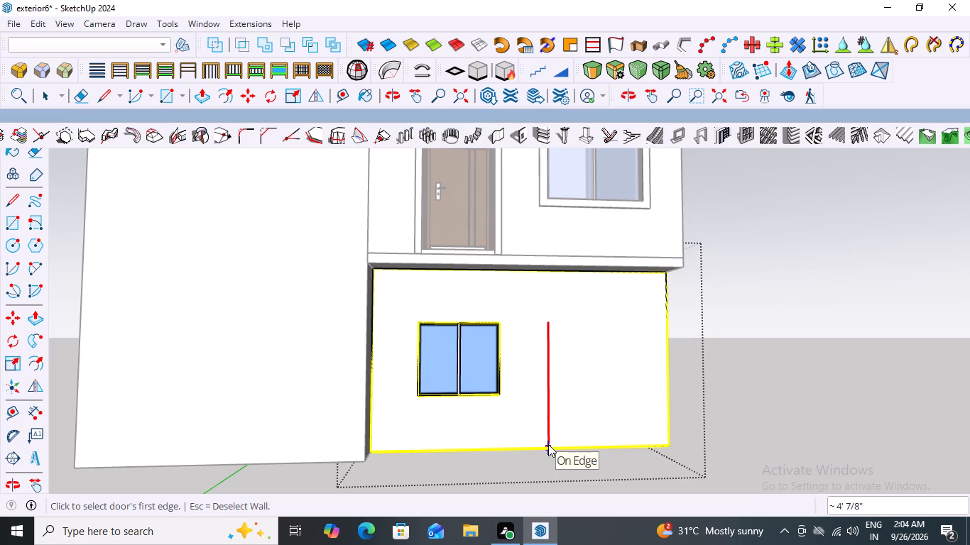
click(550, 446)
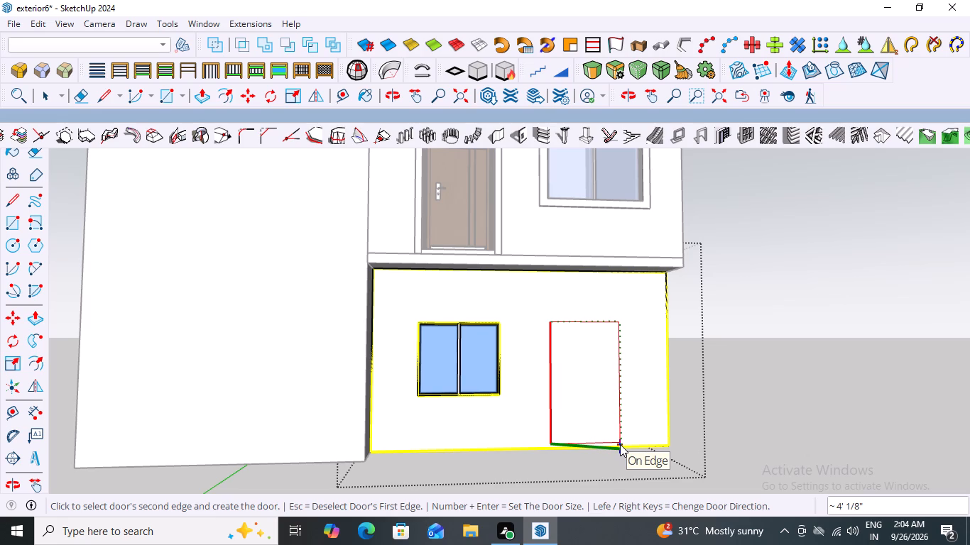
click(621, 444)
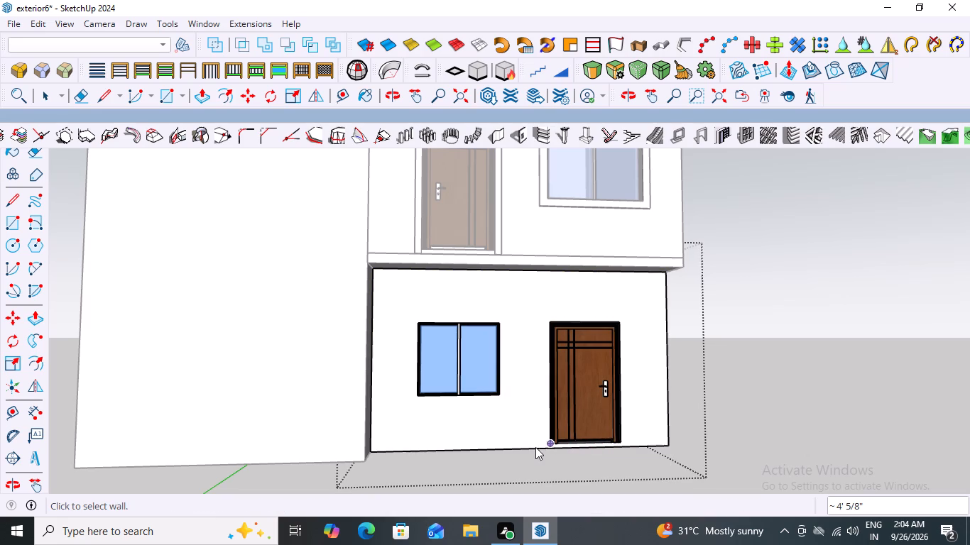
scroll(535, 447, down, 5)
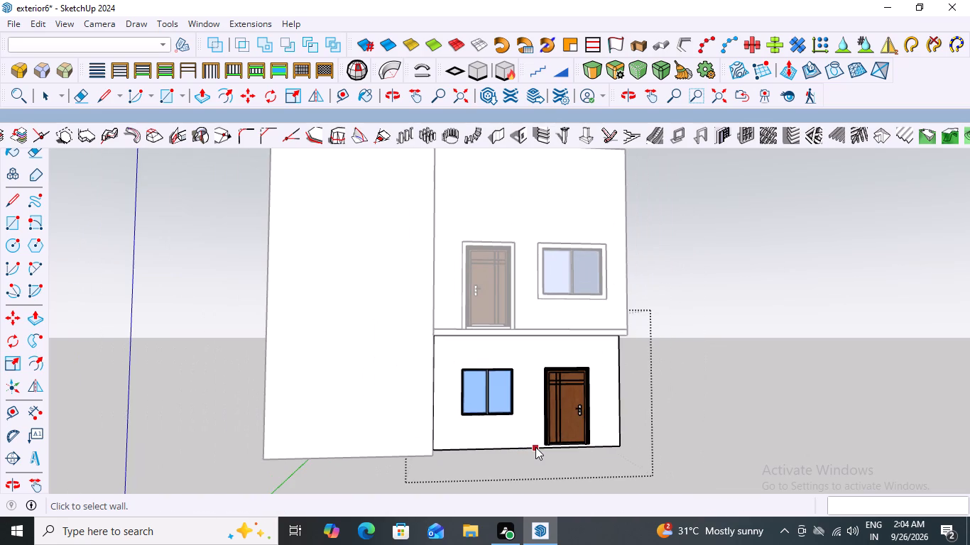
key(space)
click(672, 405)
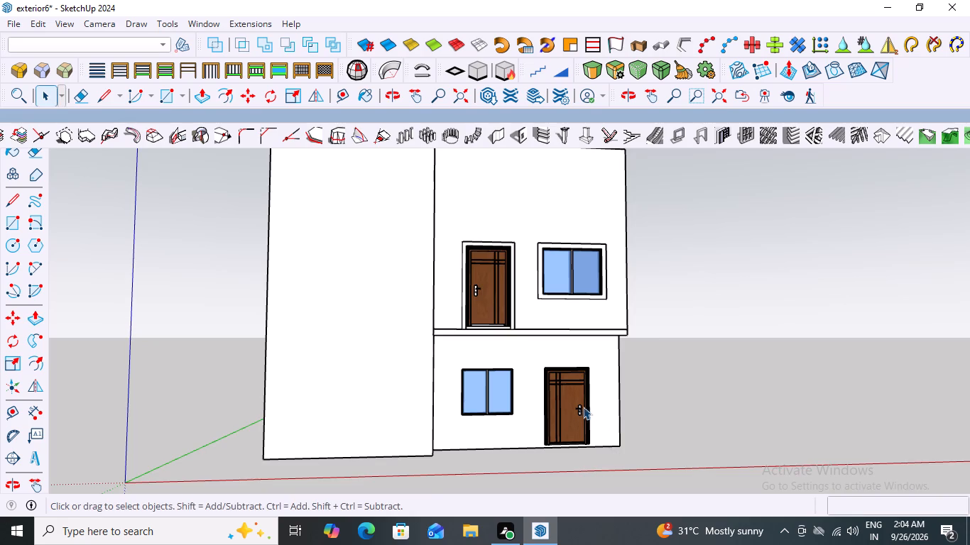
Examine the new lower door from the front and from an angle, including its frame and the gap at its base.
scroll(560, 393, up, 3)
scroll(560, 393, down, 4)
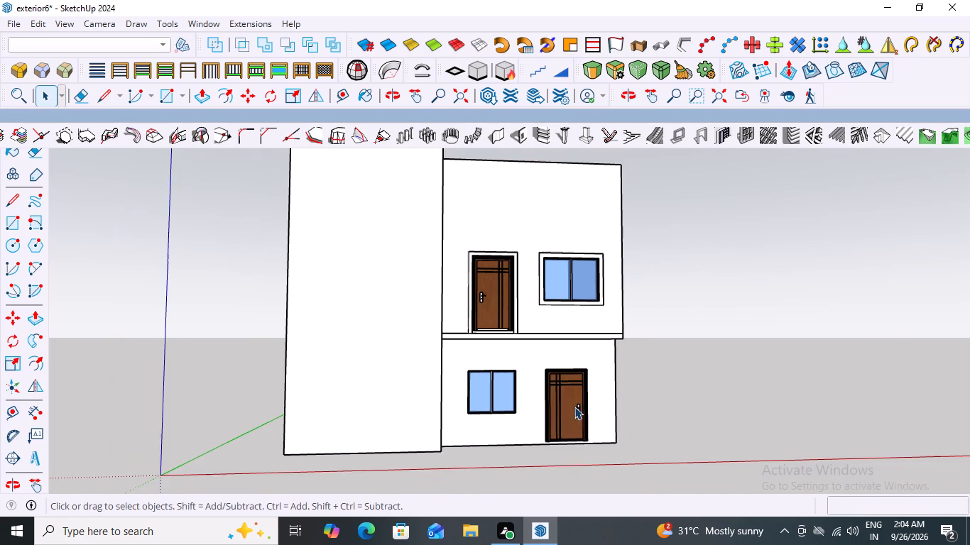
middle_click(421, 409)
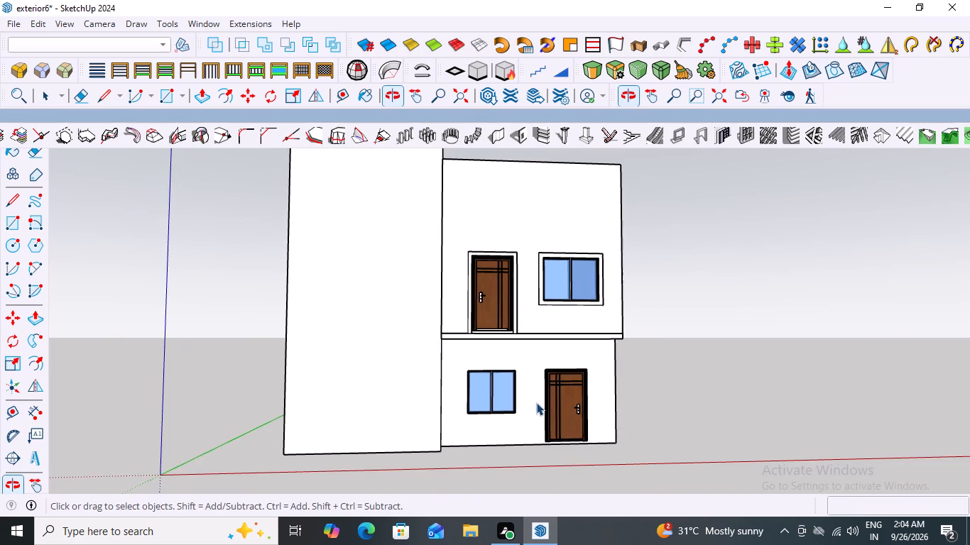
scroll(538, 402, up, 4)
scroll(610, 413, up, 2)
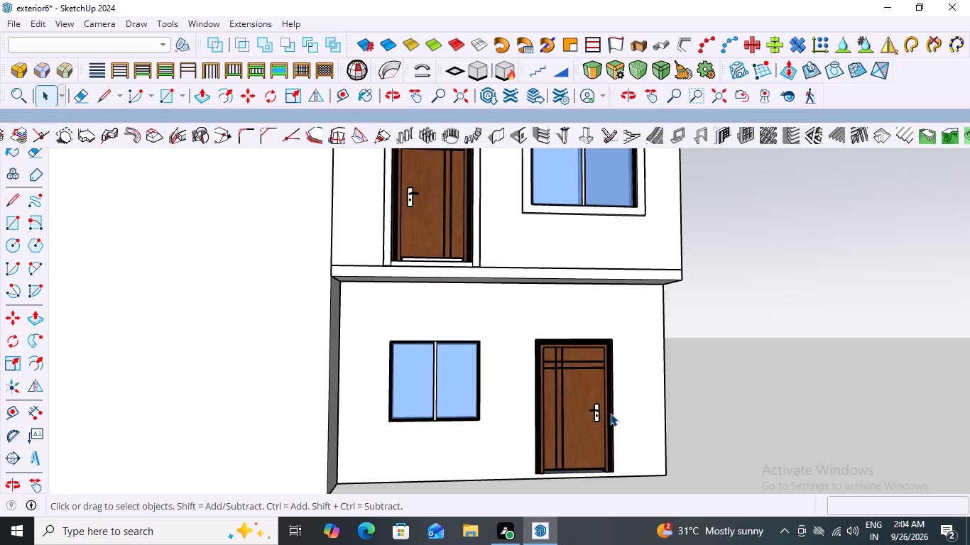
scroll(610, 413, down, 6)
middle_drag(604, 402, 606, 449)
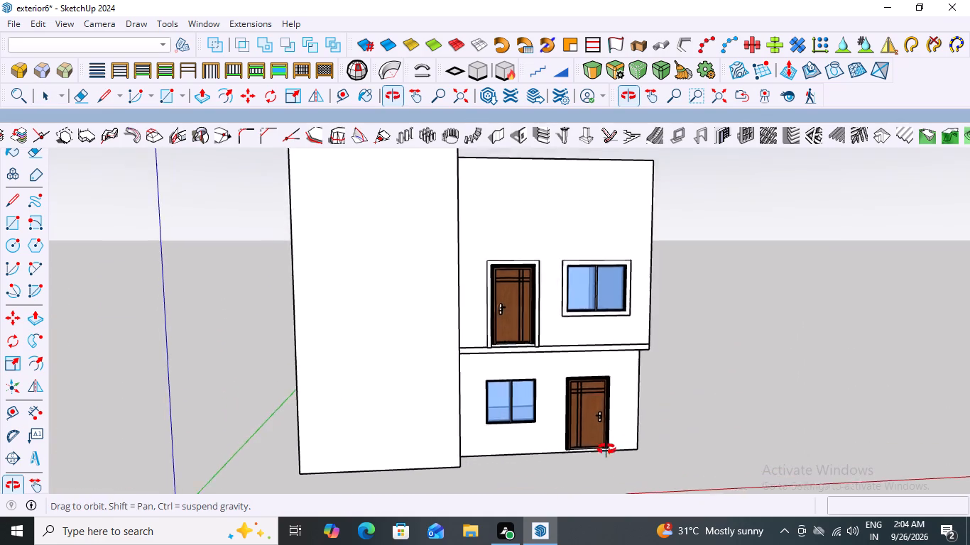
middle_drag(606, 449, 528, 466)
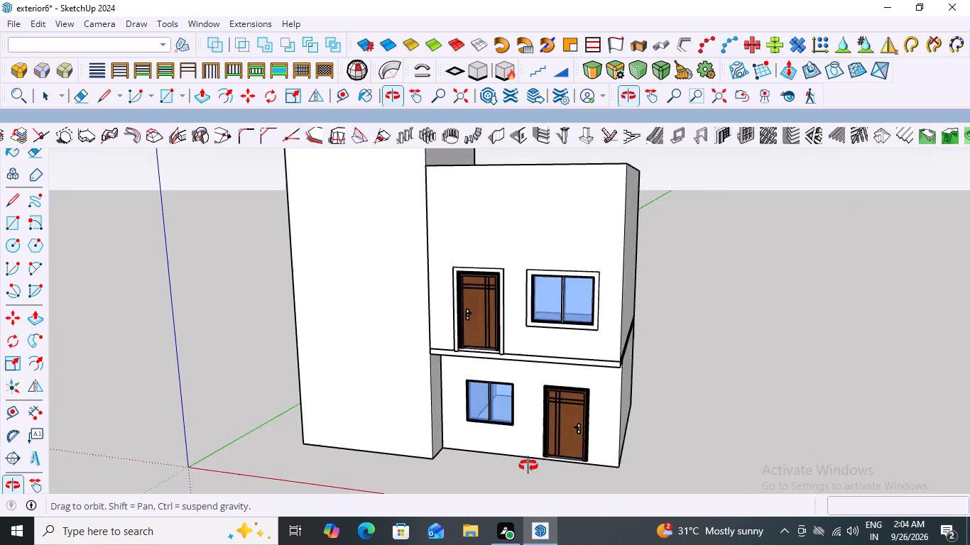
middle_drag(528, 466, 641, 444)
scroll(562, 452, up, 9)
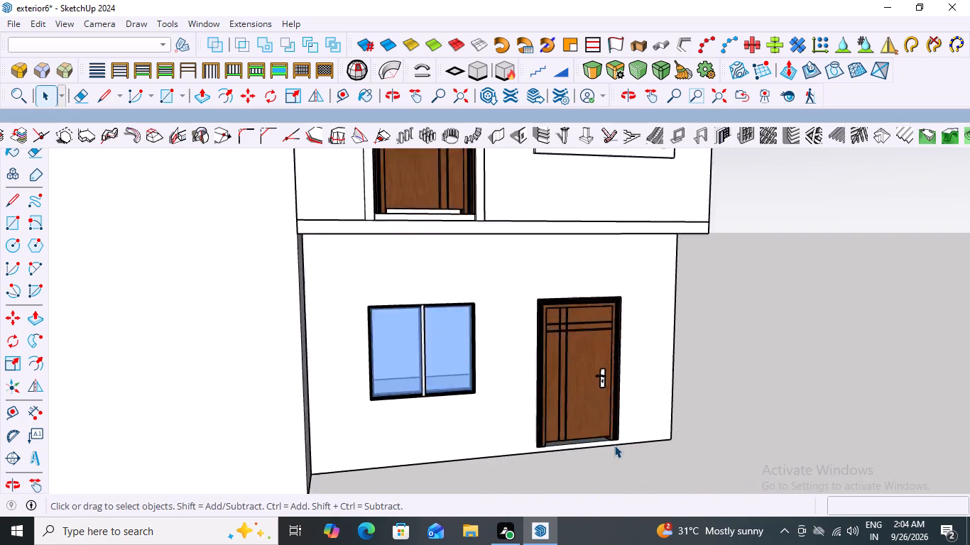
scroll(614, 445, up, 6)
middle_drag(580, 407, 616, 431)
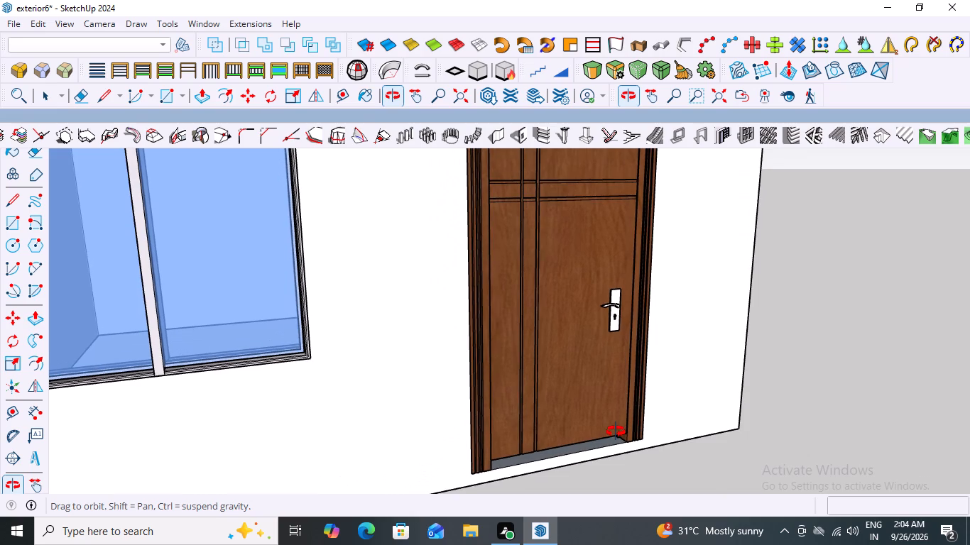
middle_drag(616, 431, 621, 436)
scroll(621, 436, up, 2)
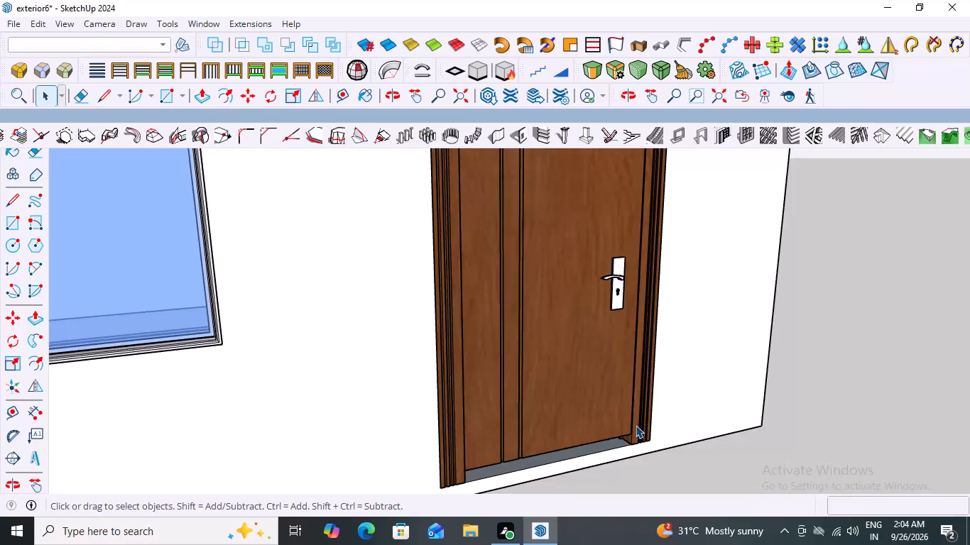
scroll(583, 437, down, 6)
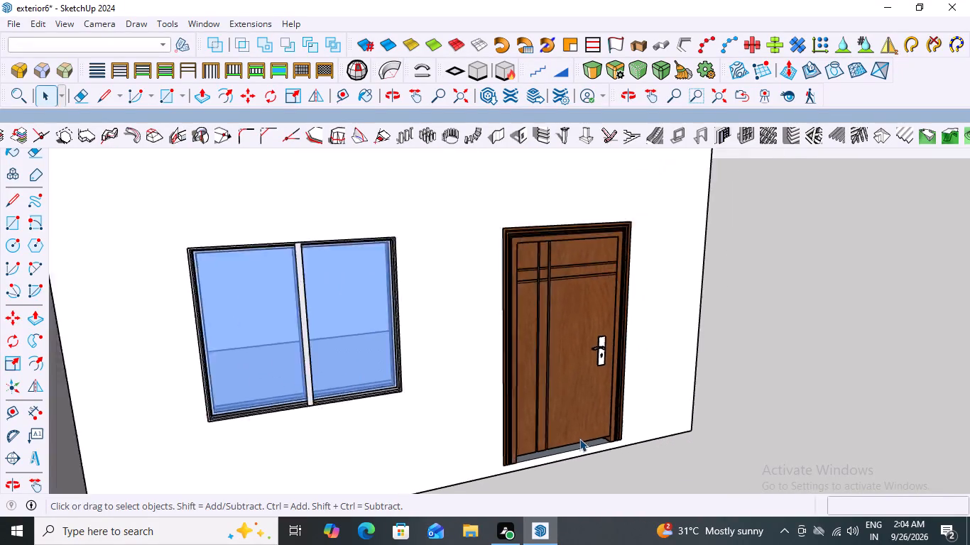
scroll(579, 439, down, 5)
Examine the upper door's base for comparison with the lower door, and review the whole door-side facade from the front.
middle_drag(444, 270, 550, 333)
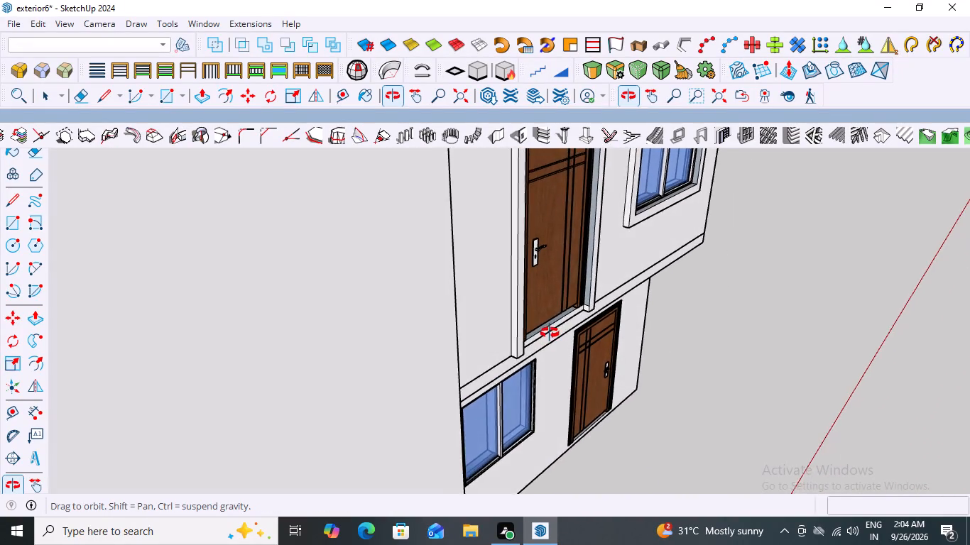
middle_drag(550, 333, 508, 313)
scroll(521, 303, up, 10)
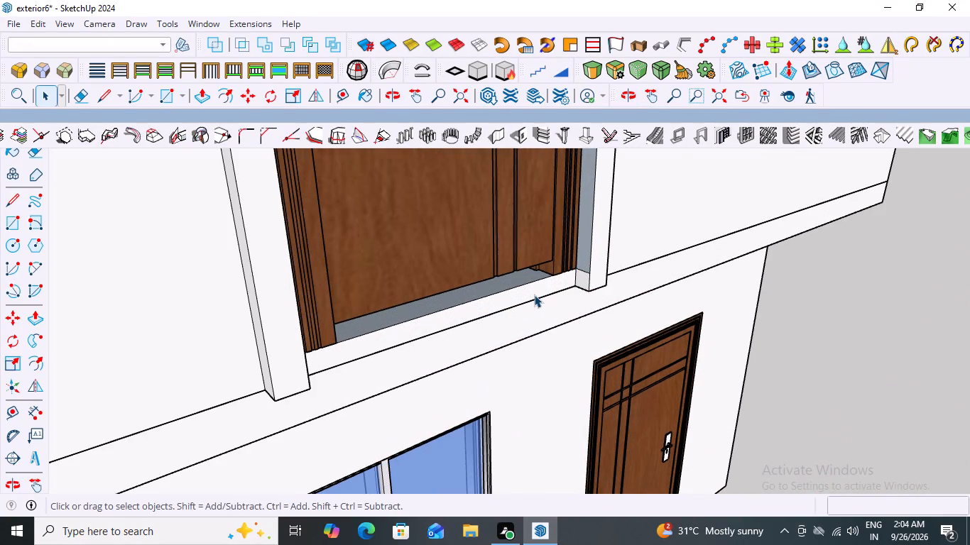
scroll(534, 294, down, 2)
scroll(454, 340, down, 16)
middle_drag(665, 351, 605, 340)
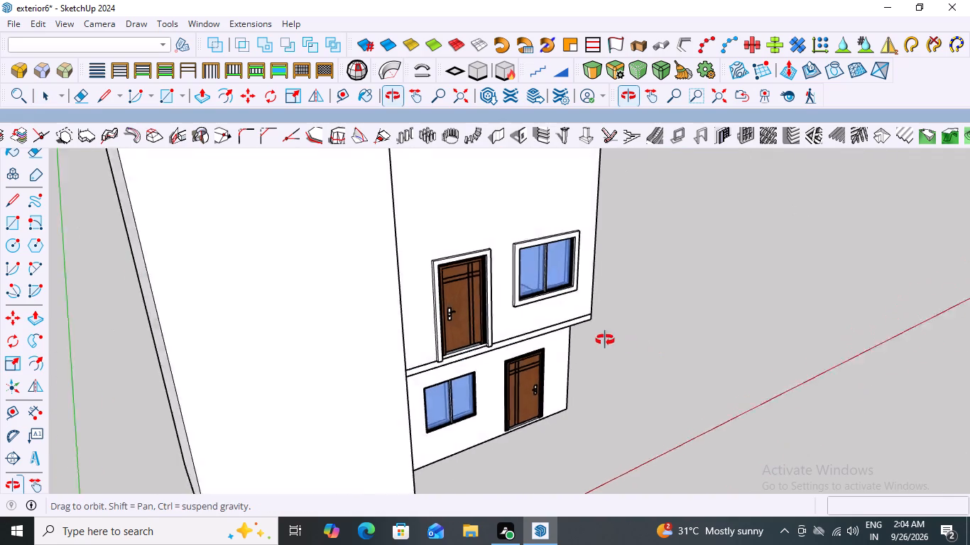
middle_drag(605, 340, 518, 318)
scroll(518, 318, down, 7)
middle_drag(557, 336, 562, 280)
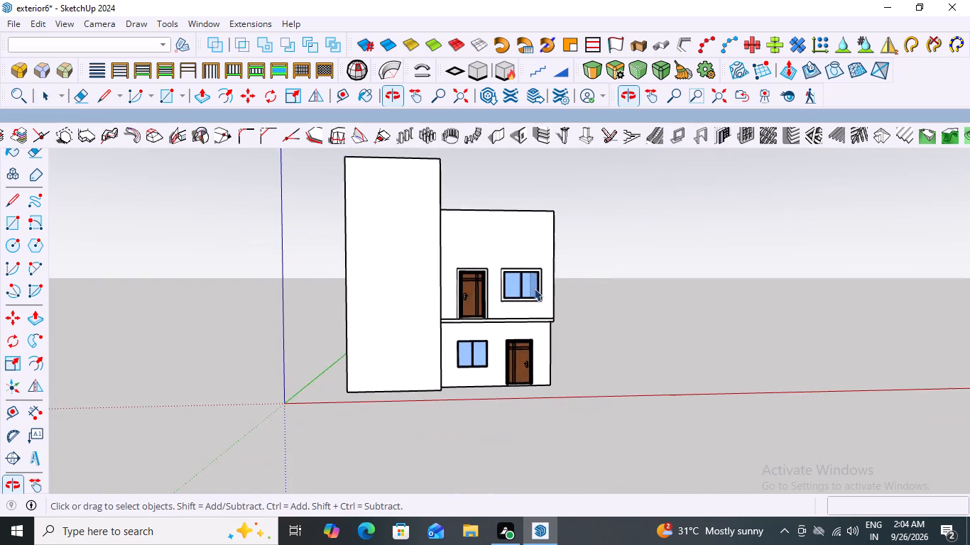
scroll(508, 297, up, 7)
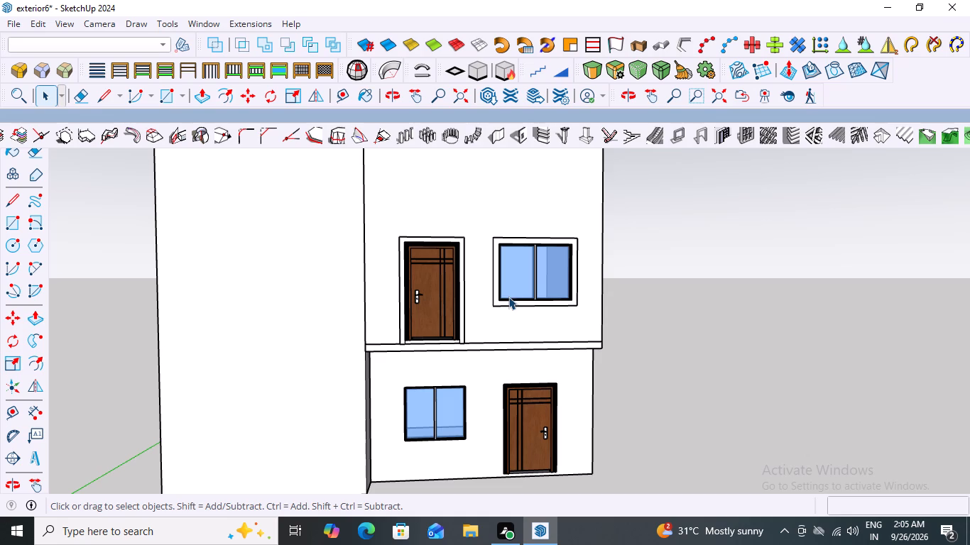
scroll(388, 296, down, 5)
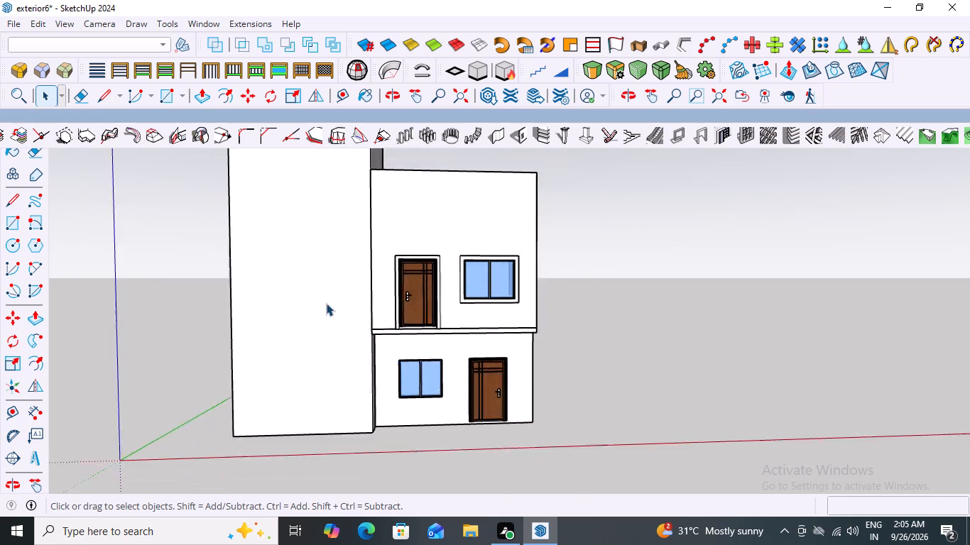
scroll(326, 303, down, 3)
scroll(473, 338, up, 3)
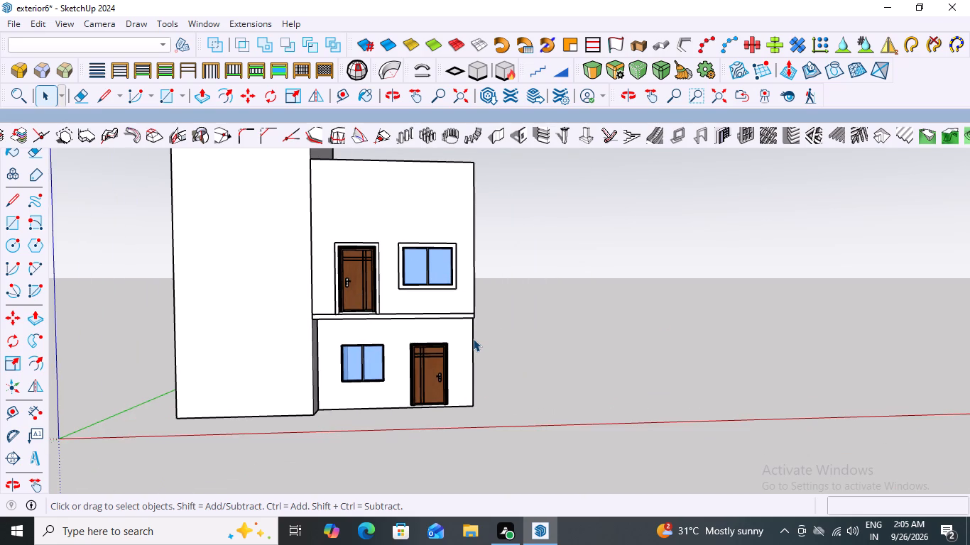
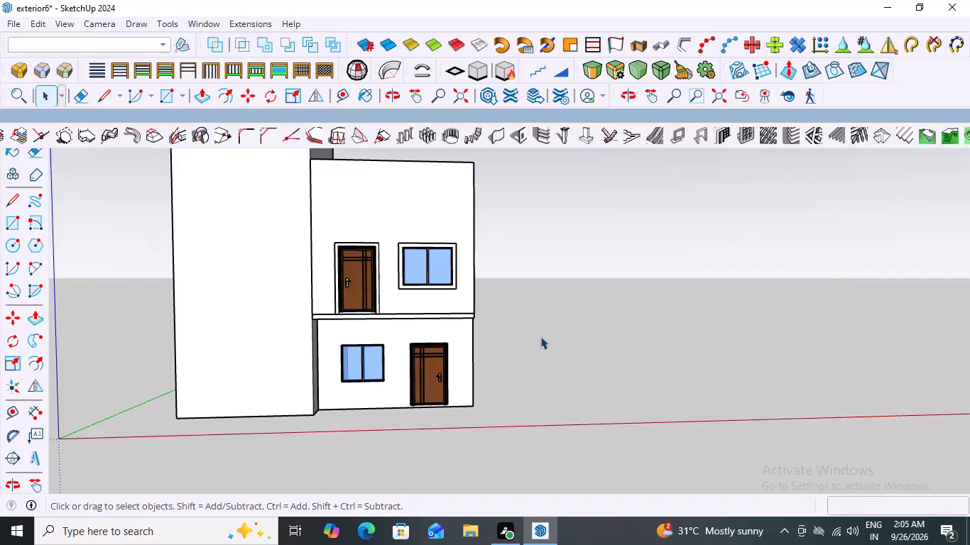
Examine the whole house from low, angled and front viewpoints, checking the doors and windows on both floors.
scroll(540, 336, down, 5)
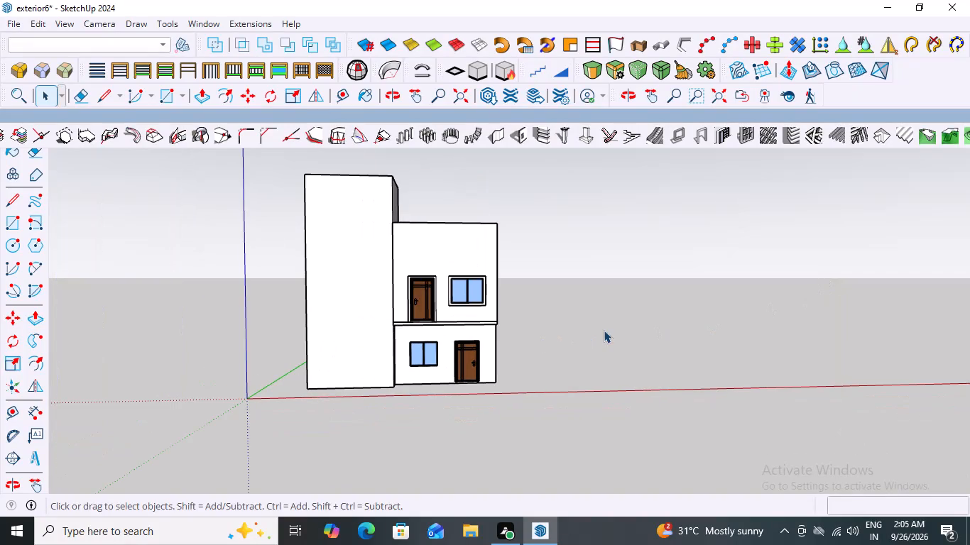
middle_drag(602, 331, 464, 270)
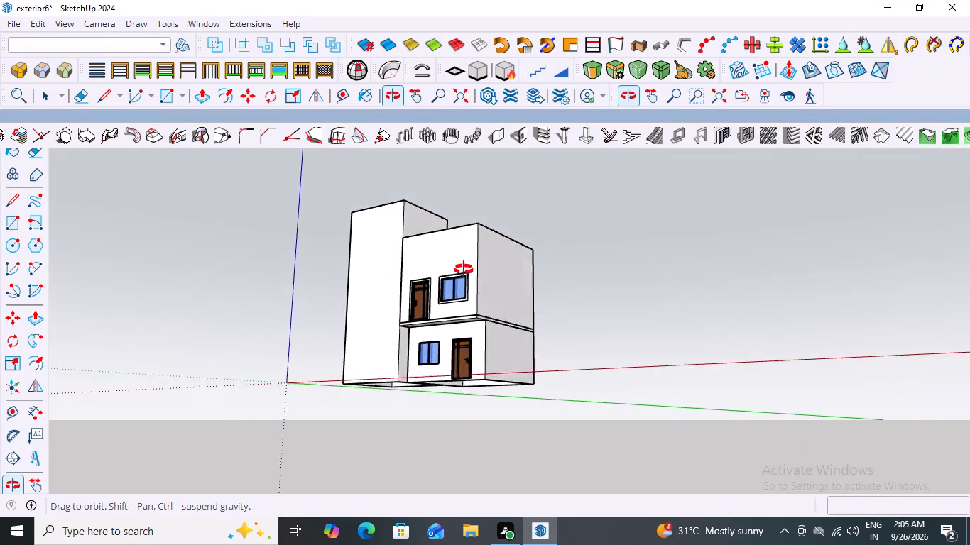
middle_drag(464, 270, 606, 355)
scroll(606, 355, down, 1)
scroll(421, 396, up, 5)
middle_drag(588, 333, 455, 326)
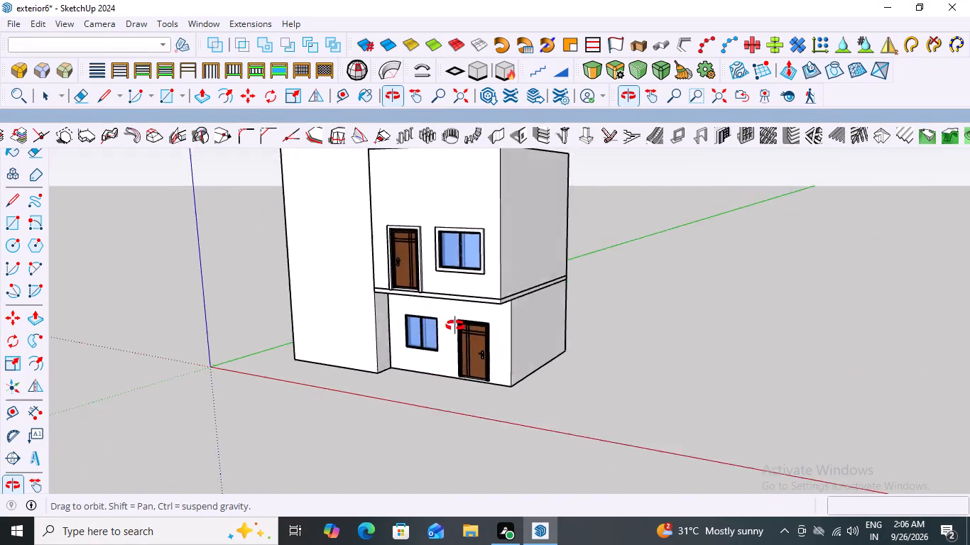
middle_drag(455, 326, 463, 307)
scroll(461, 313, up, 3)
scroll(542, 311, down, 5)
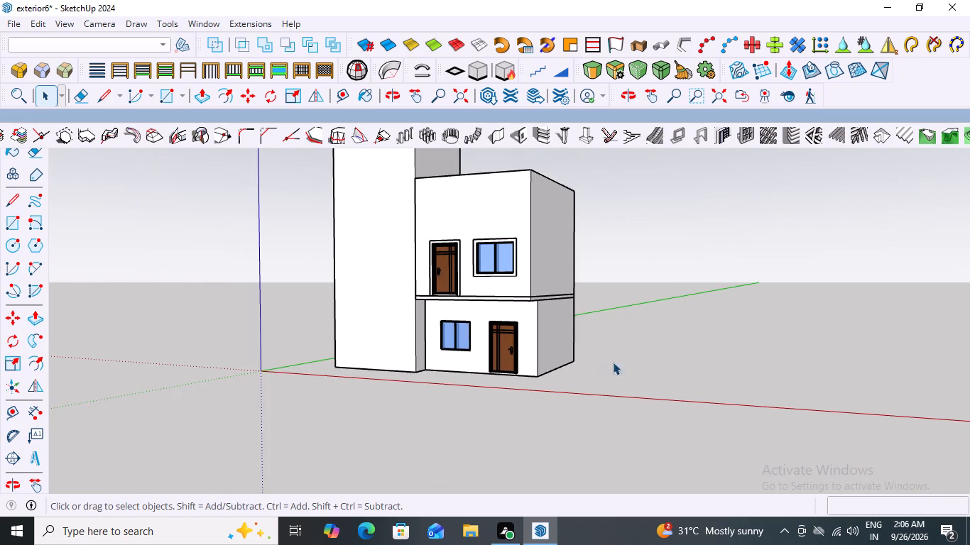
middle_click(638, 358)
scroll(600, 354, down, 4)
middle_drag(526, 387, 574, 395)
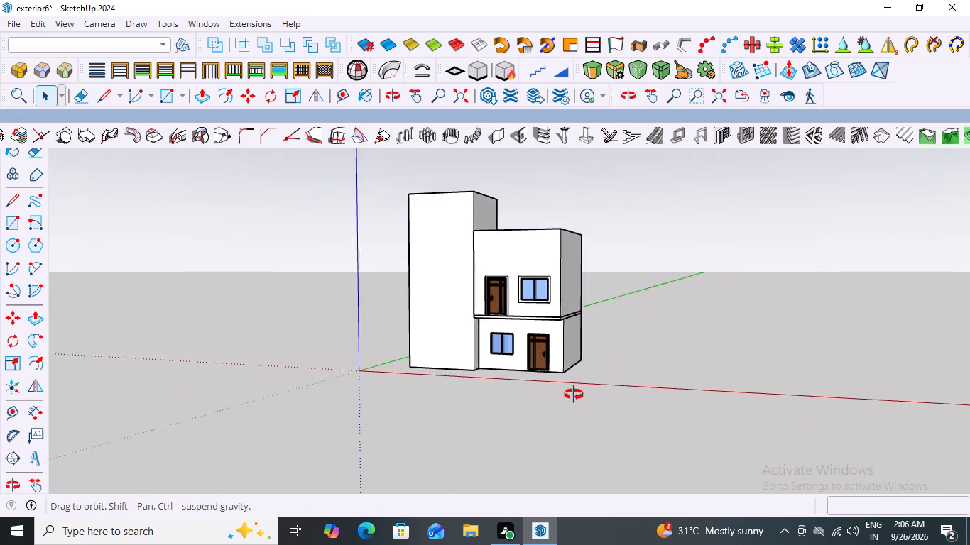
middle_drag(574, 395, 631, 382)
scroll(535, 334, up, 8)
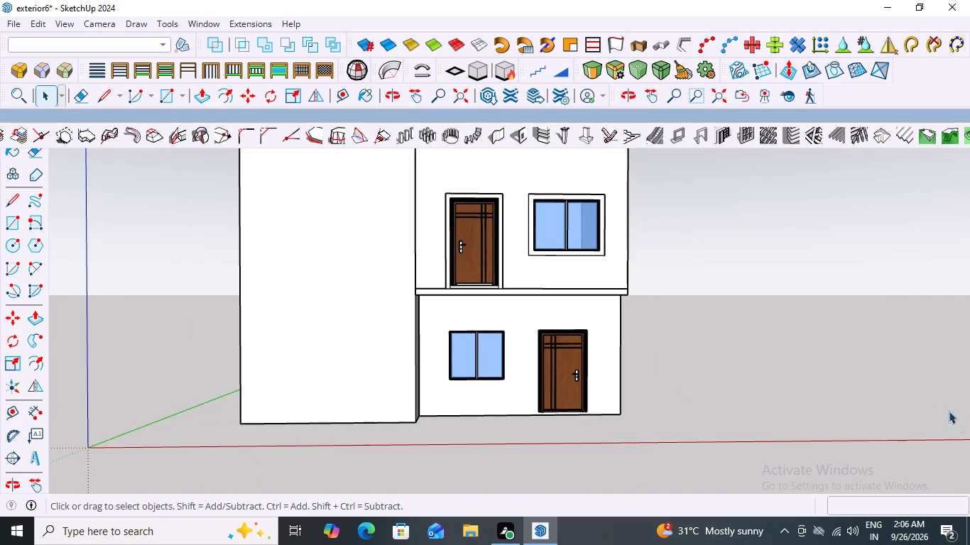
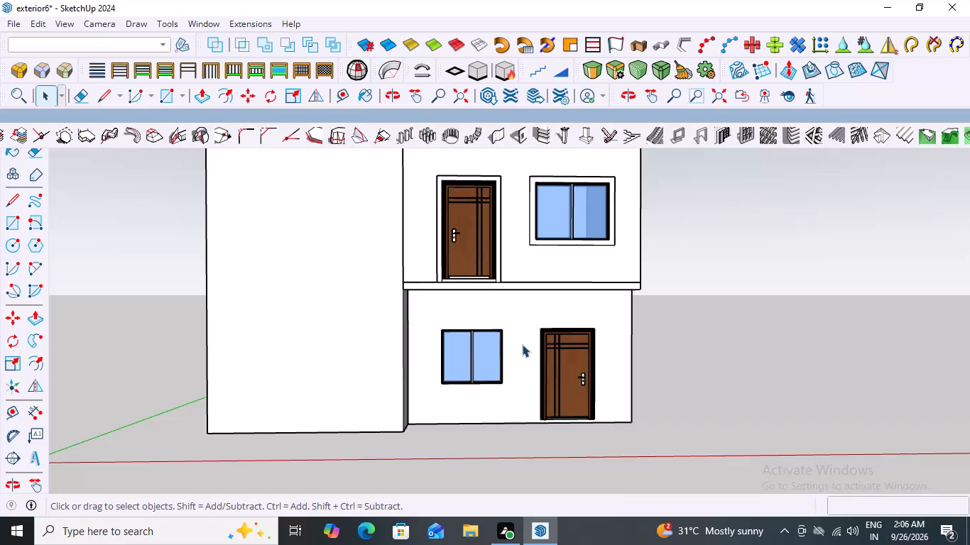
Examine the whole house from angled, raised and front viewpoints, covering the tower and both window-and-door blocks.
scroll(522, 344, down, 3)
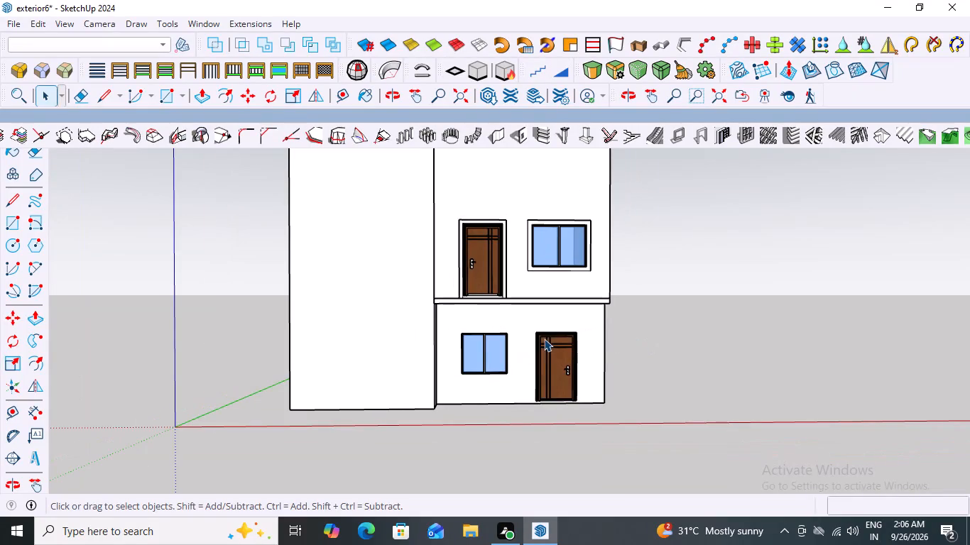
scroll(559, 347, down, 2)
middle_drag(643, 316, 578, 321)
middle_click(616, 297)
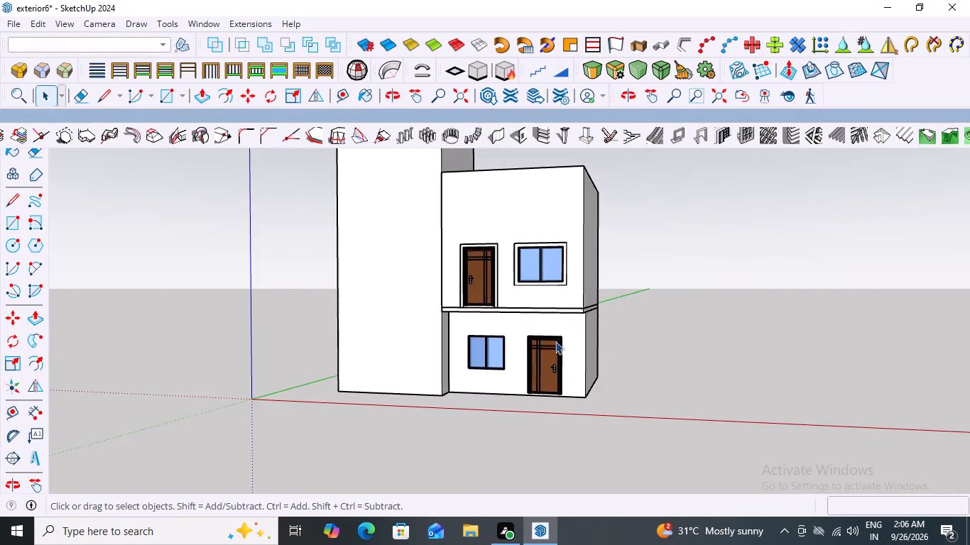
scroll(532, 354, up, 5)
scroll(525, 336, down, 3)
middle_drag(496, 351, 573, 358)
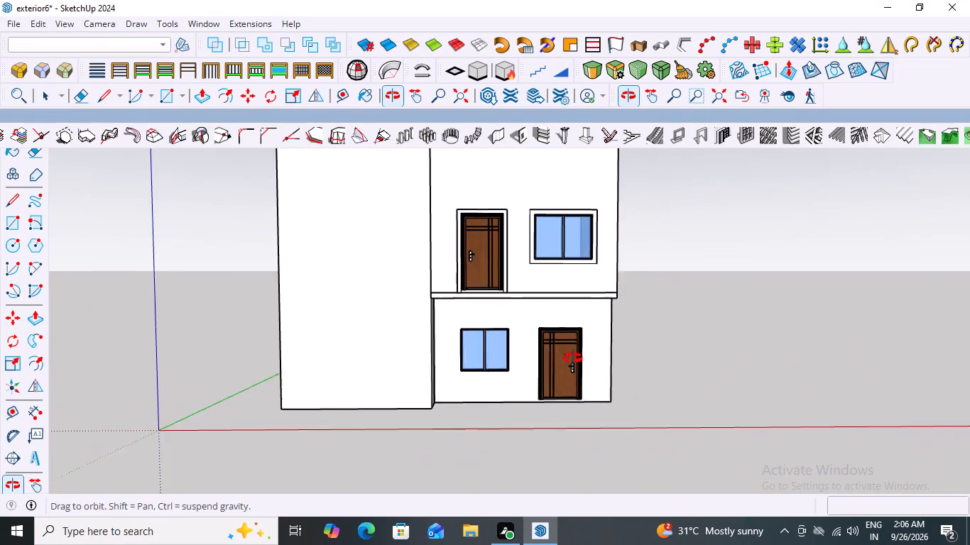
middle_drag(573, 358, 567, 438)
scroll(567, 438, down, 6)
middle_drag(636, 343, 631, 326)
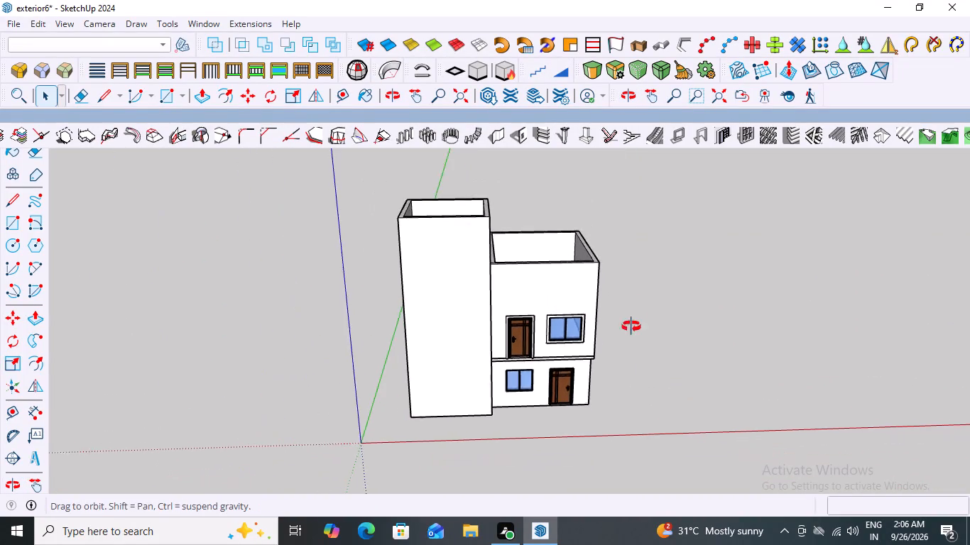
middle_drag(631, 326, 628, 273)
scroll(628, 273, up, 2)
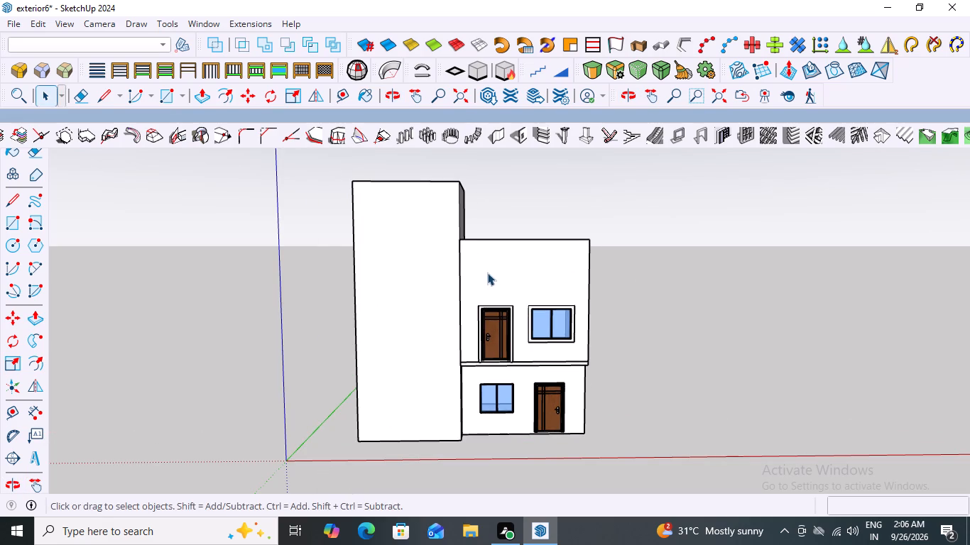
Open the upper block for editing and draw three ground circles beside the house, radii about 1' 5", 4' and 3' 2".
double_click(487, 272)
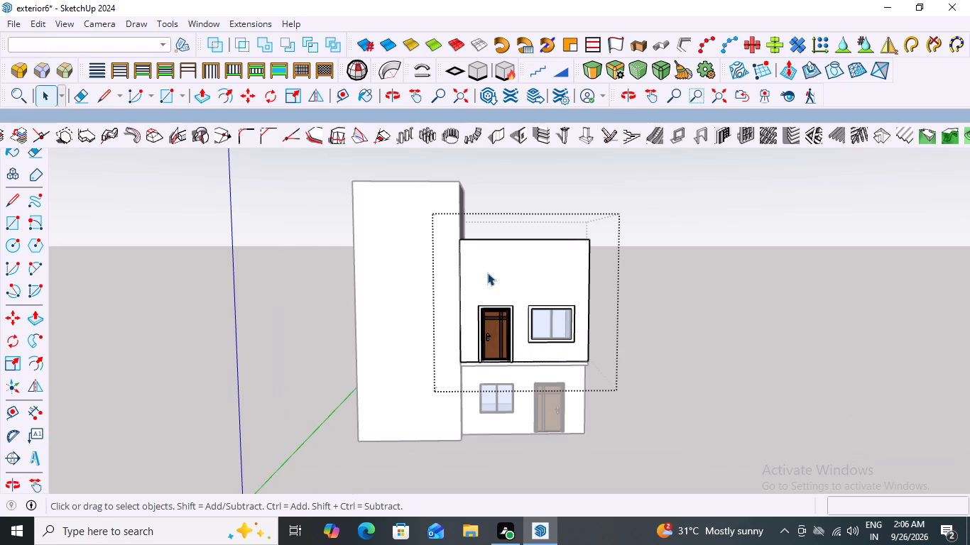
scroll(650, 294, up, 1)
middle_drag(668, 290, 711, 290)
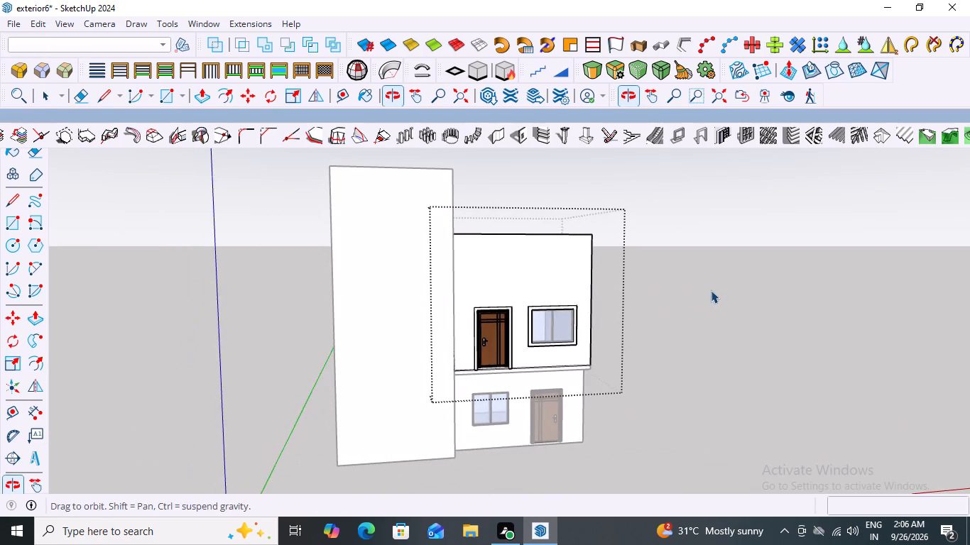
scroll(665, 307, up, 3)
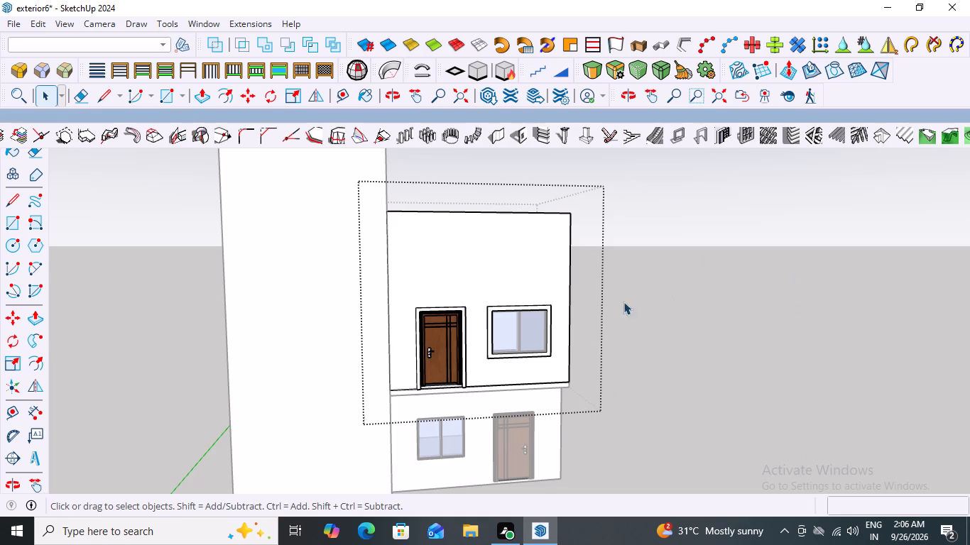
scroll(538, 299, down, 4)
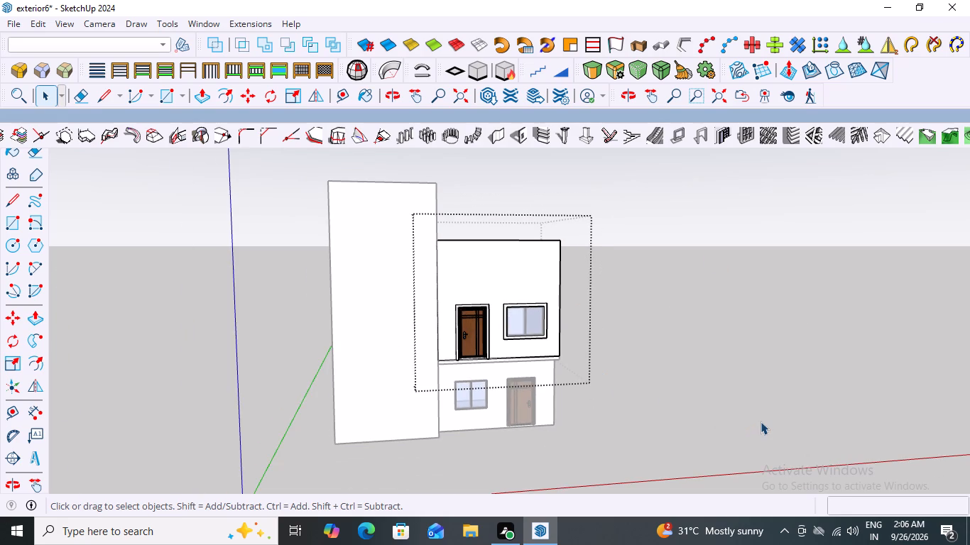
key(c)
click(653, 375)
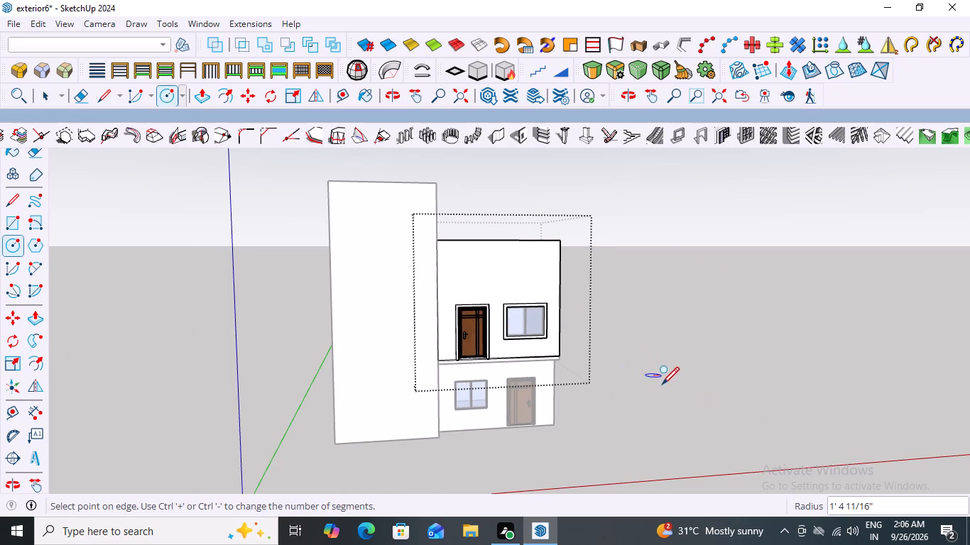
click(662, 383)
click(669, 363)
click(672, 368)
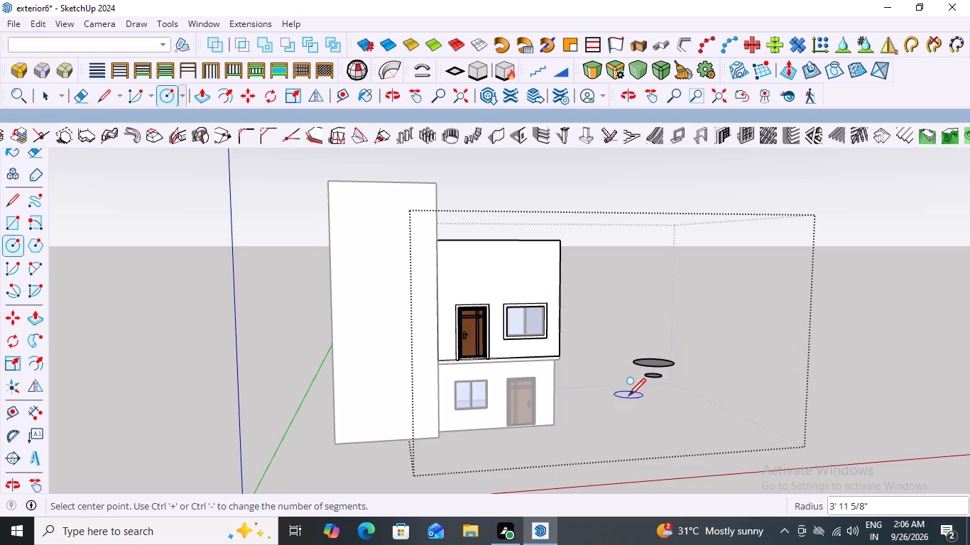
click(649, 397)
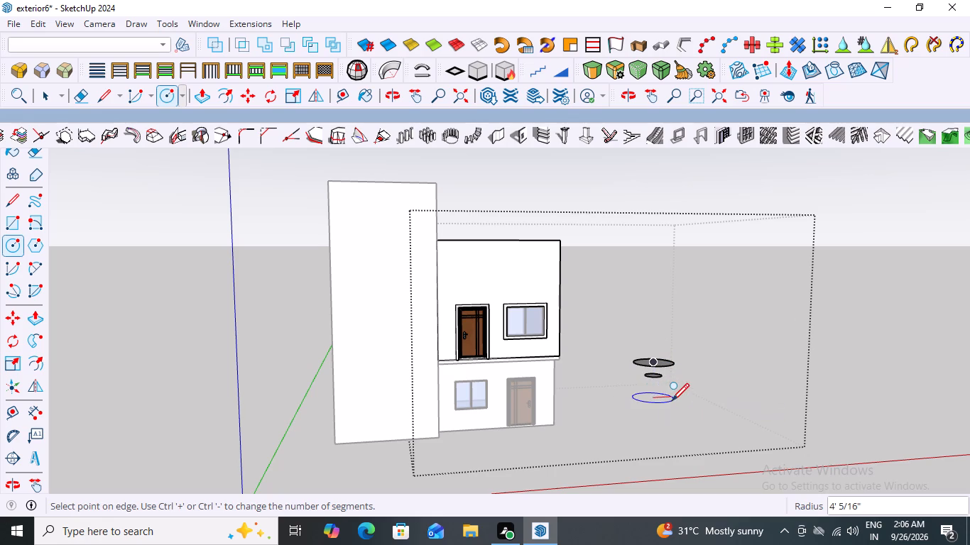
click(667, 395)
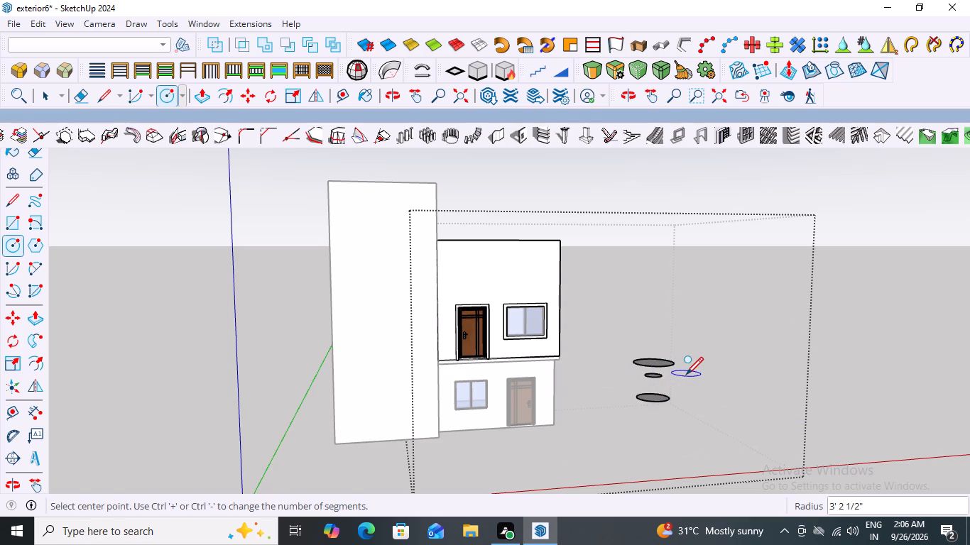
Draw three more ground circles farther from the house, with radii of about 1' 9", 2' 11" and 3' 5".
click(686, 373)
click(694, 378)
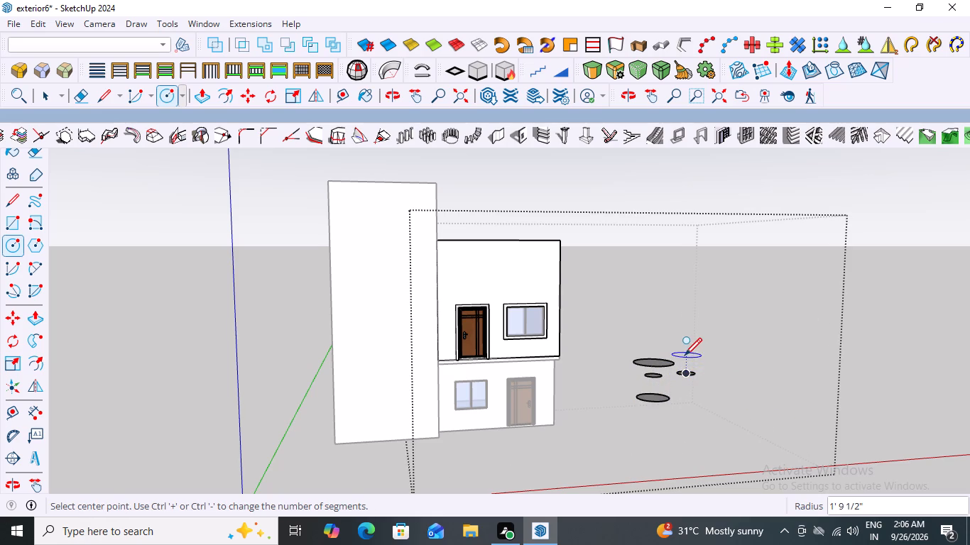
click(685, 354)
click(700, 359)
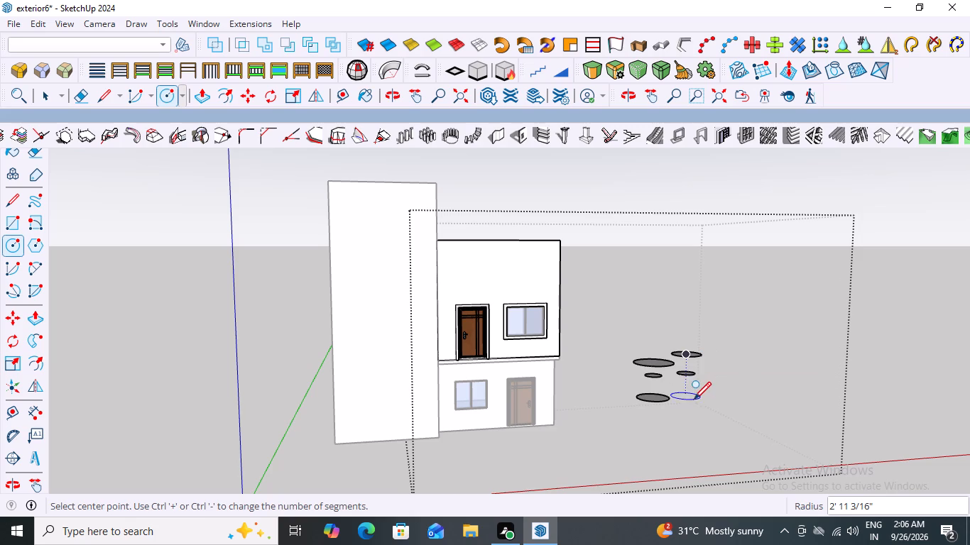
click(691, 394)
click(702, 401)
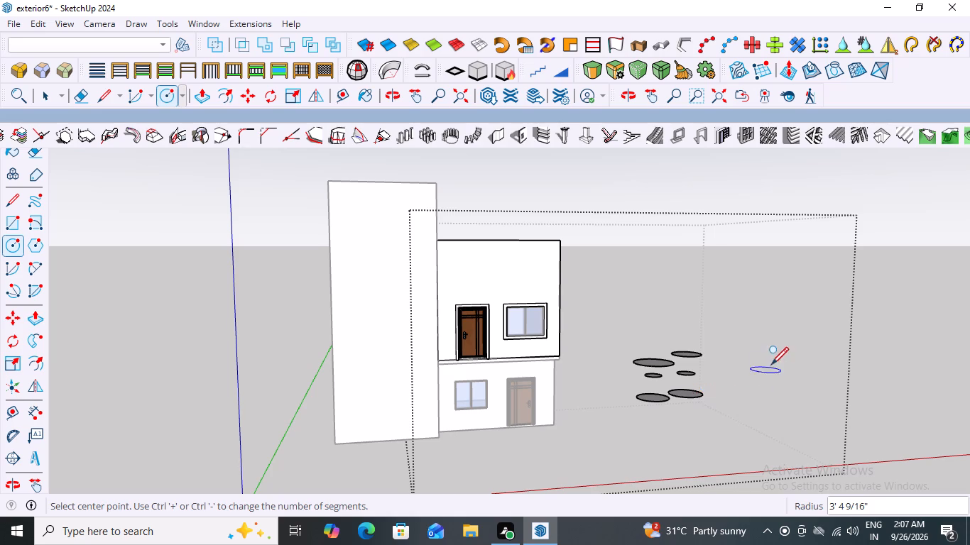
Add a circle of about 1' 3" radius, a larger one behind it, and one of about 10" radius in front of the group.
click(730, 373)
click(727, 382)
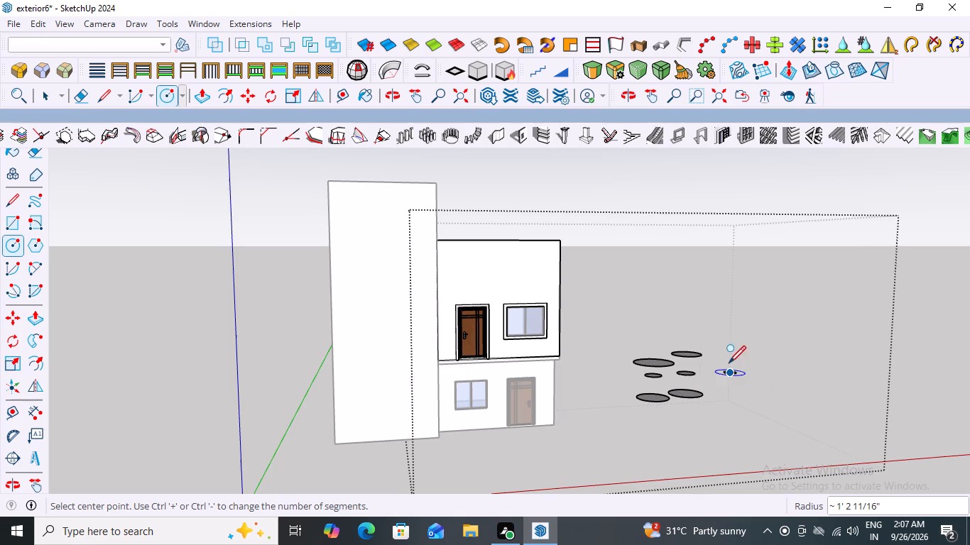
click(722, 350)
click(724, 355)
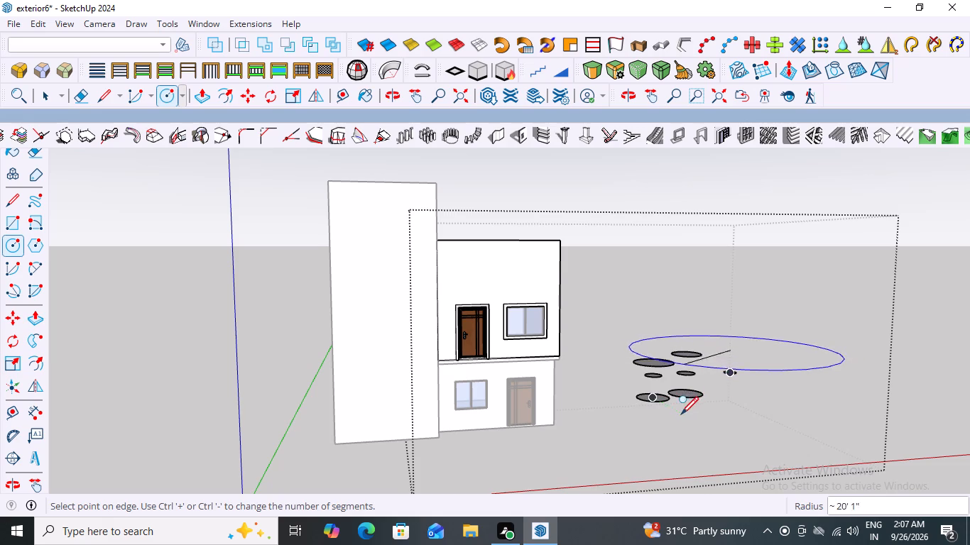
click(719, 363)
click(681, 422)
click(687, 426)
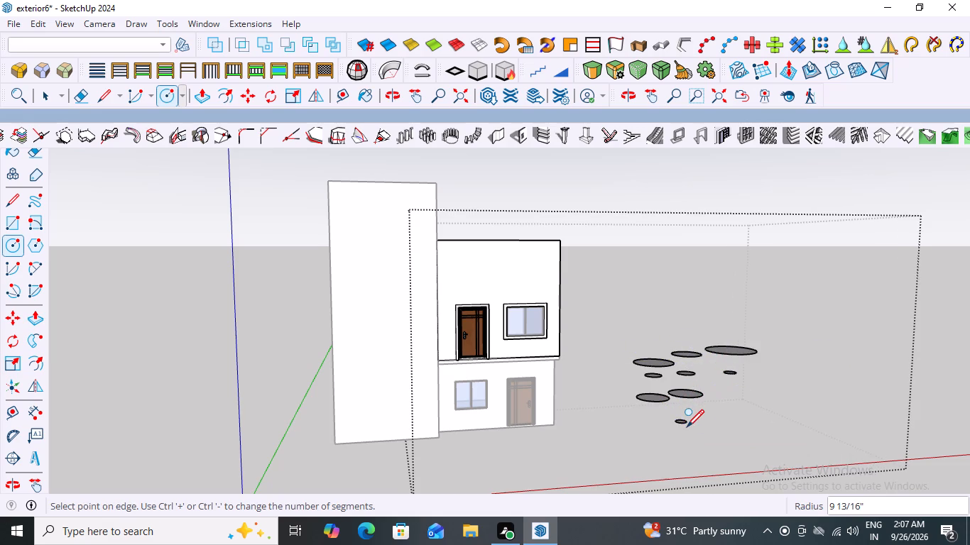
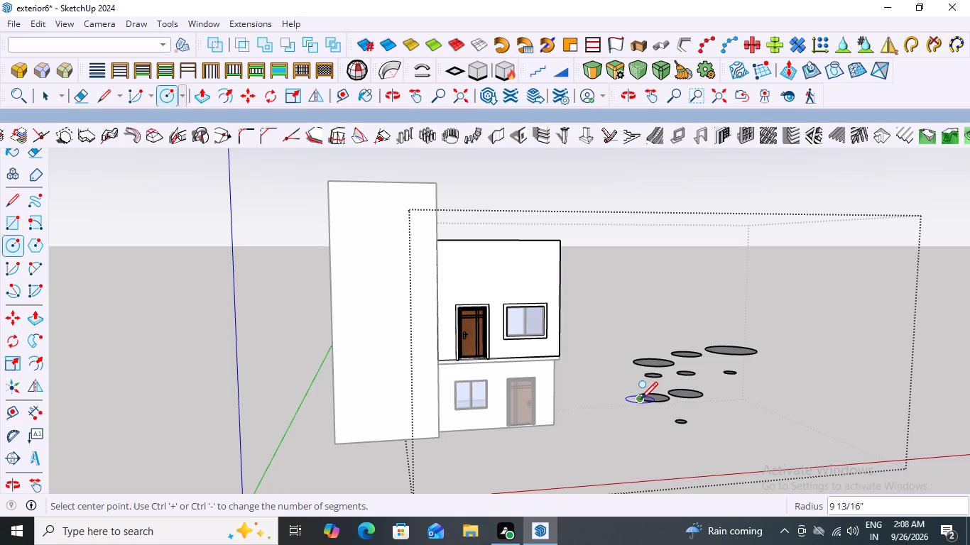
Delete all the circles drawn on the ground beside the house.
key(Escape)
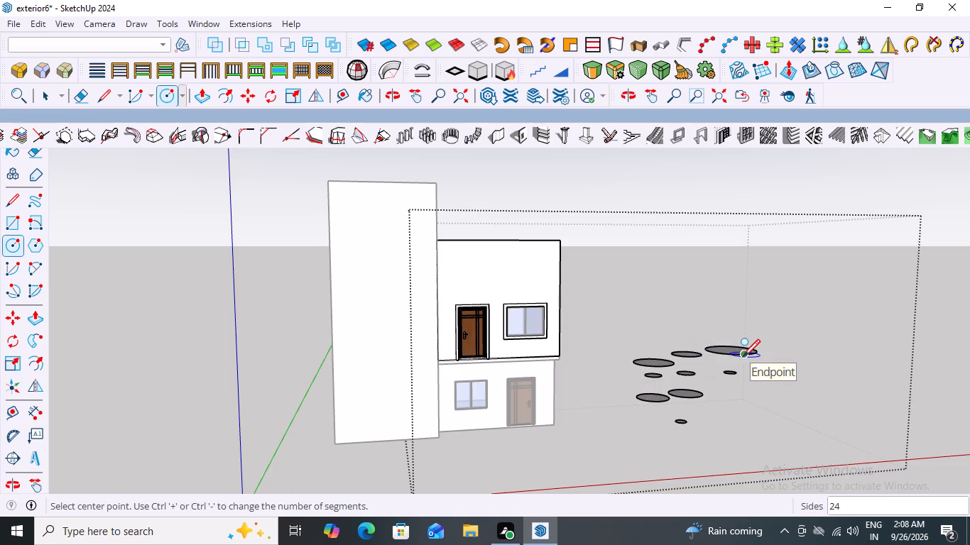
key(space)
drag(797, 297, 605, 449)
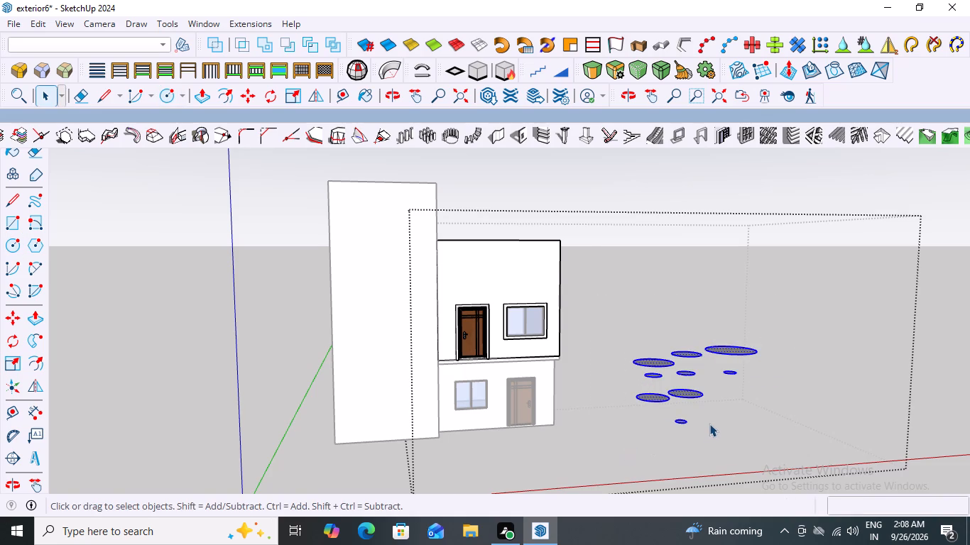
key(Delete)
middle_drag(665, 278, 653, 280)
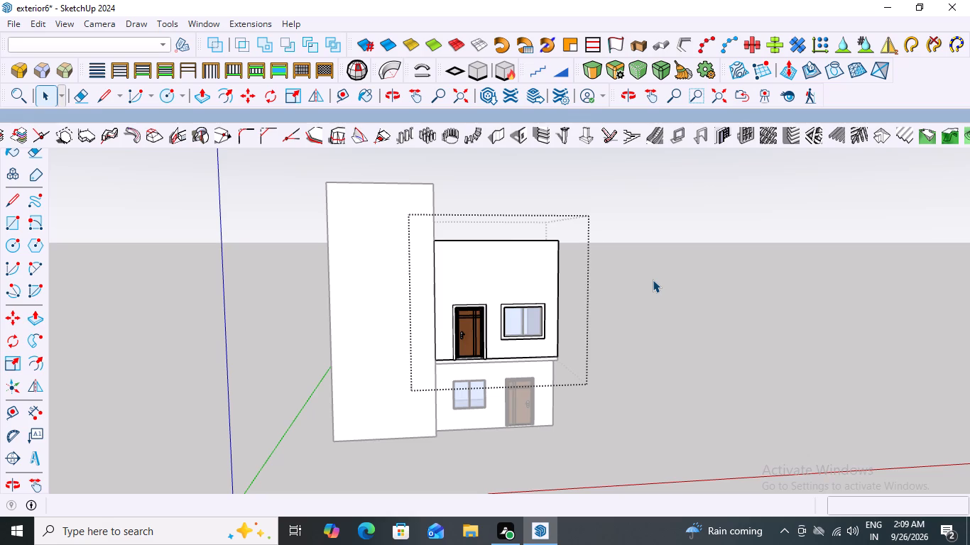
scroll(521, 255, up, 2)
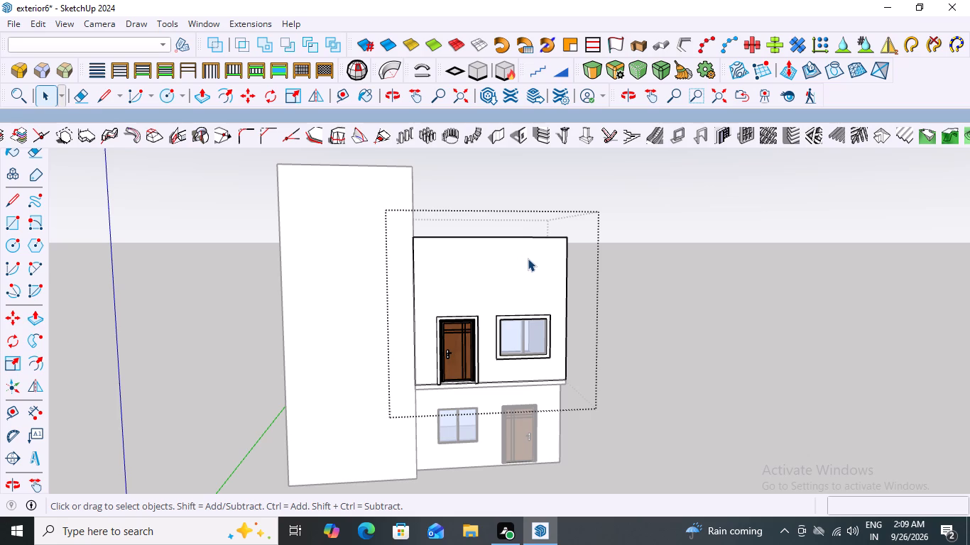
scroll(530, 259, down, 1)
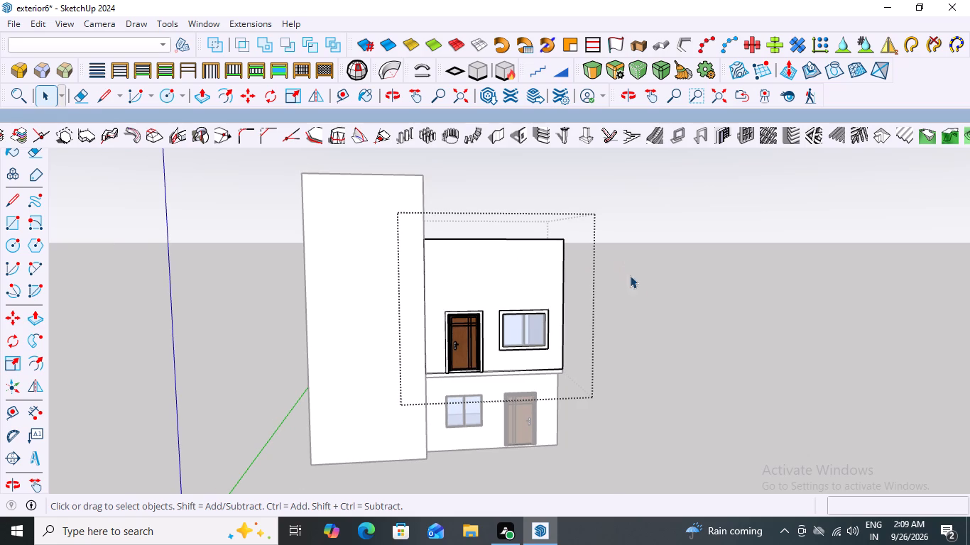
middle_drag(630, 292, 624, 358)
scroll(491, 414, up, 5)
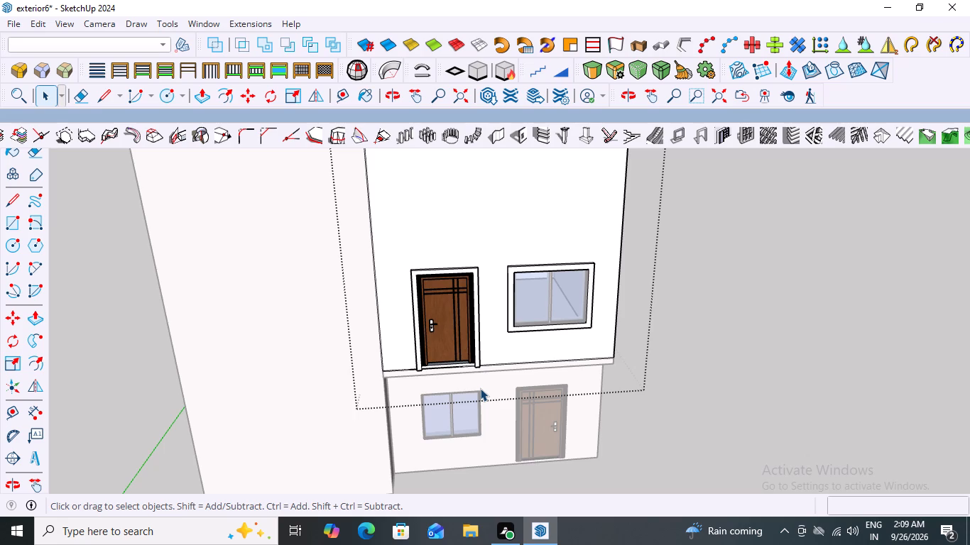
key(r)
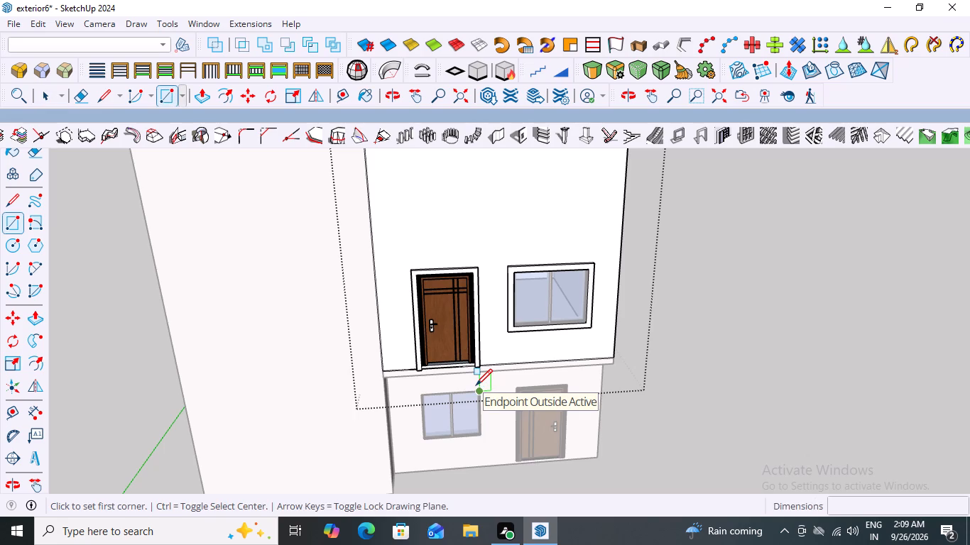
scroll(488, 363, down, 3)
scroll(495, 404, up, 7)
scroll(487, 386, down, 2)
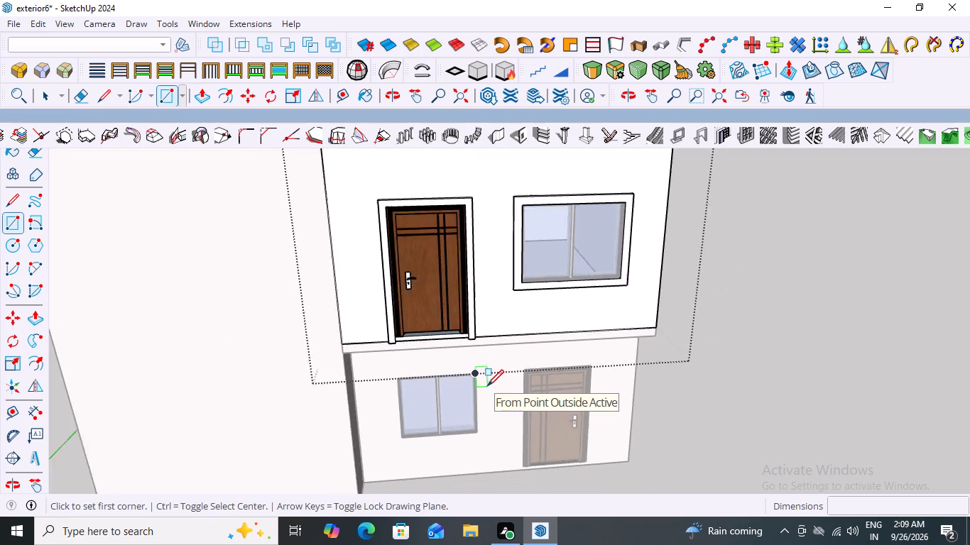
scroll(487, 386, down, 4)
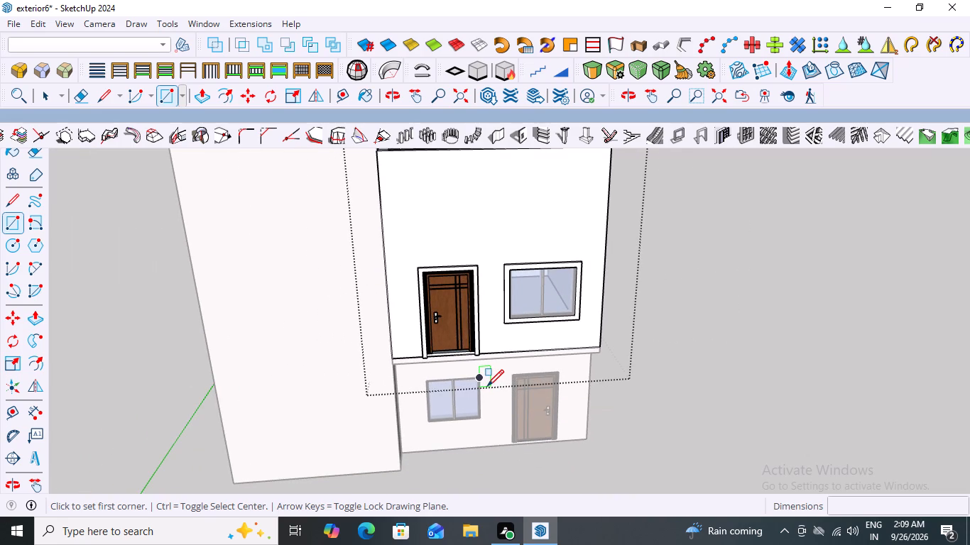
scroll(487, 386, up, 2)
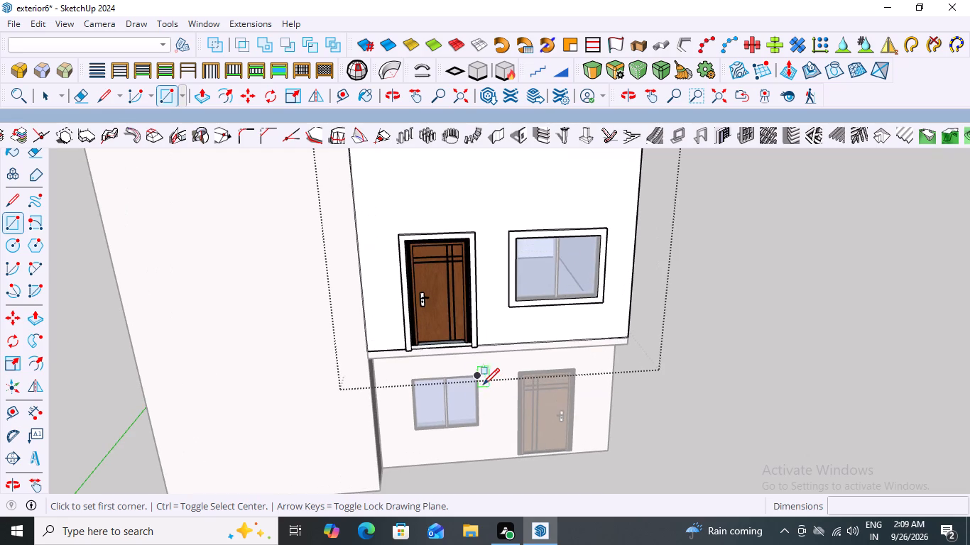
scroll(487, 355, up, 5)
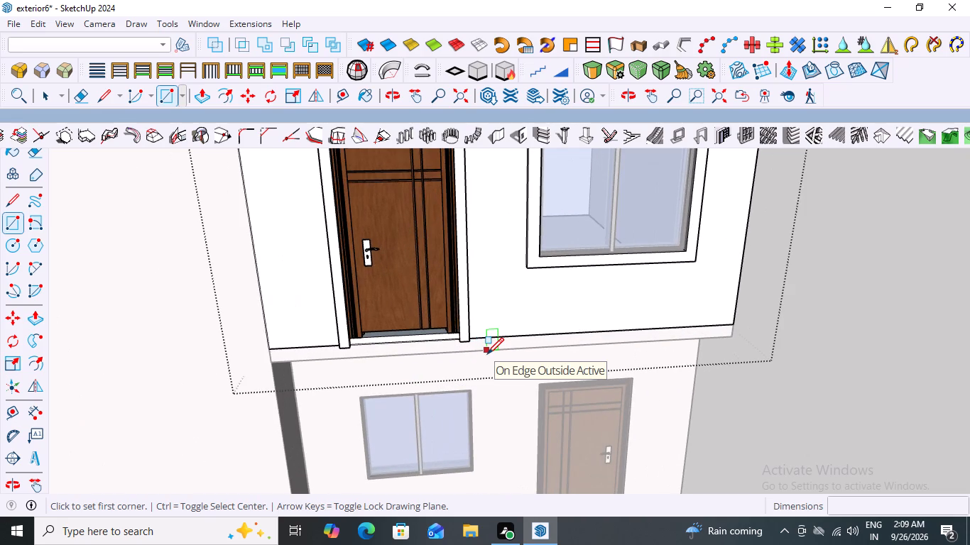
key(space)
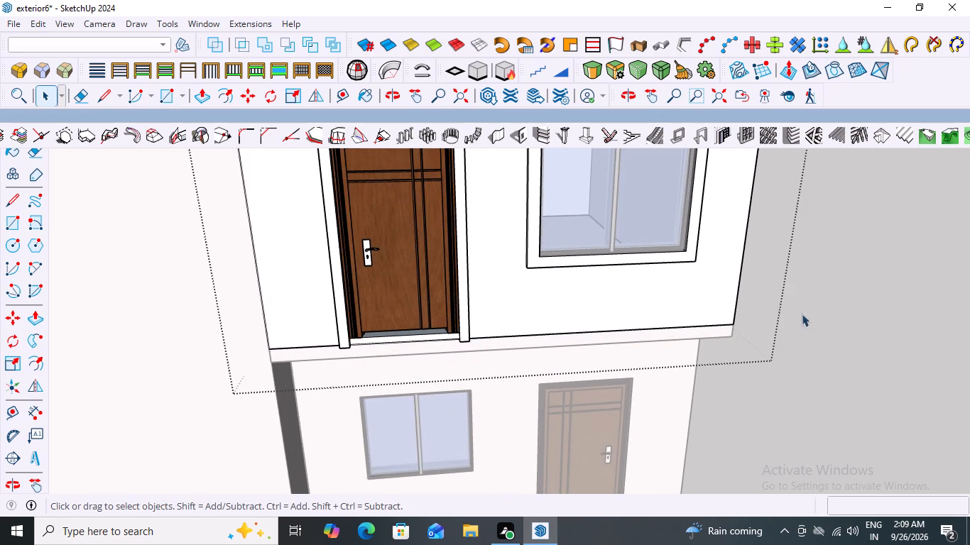
Leave the upper block, open the slab beneath it for editing, and pull its front face out about 11' 7".
click(822, 307)
click(503, 344)
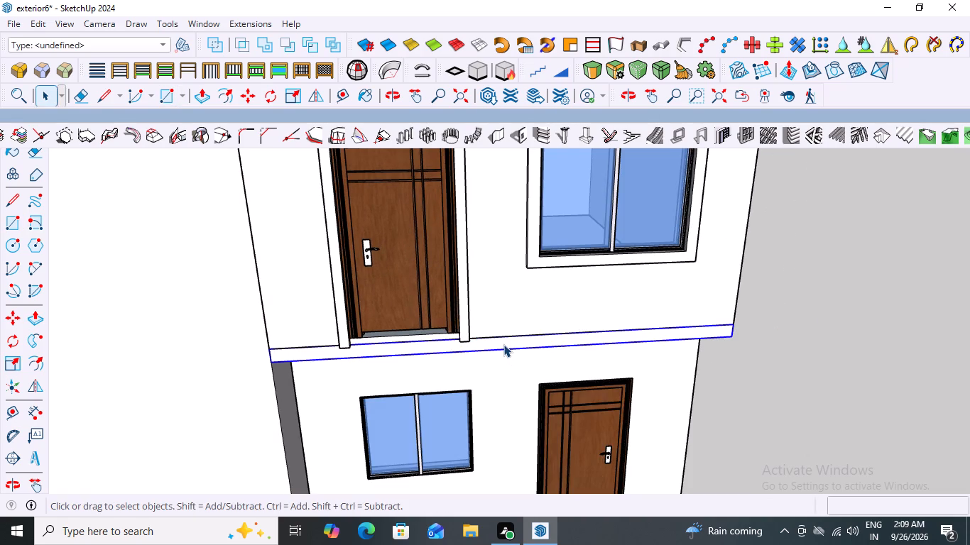
double_click(503, 344)
click(503, 344)
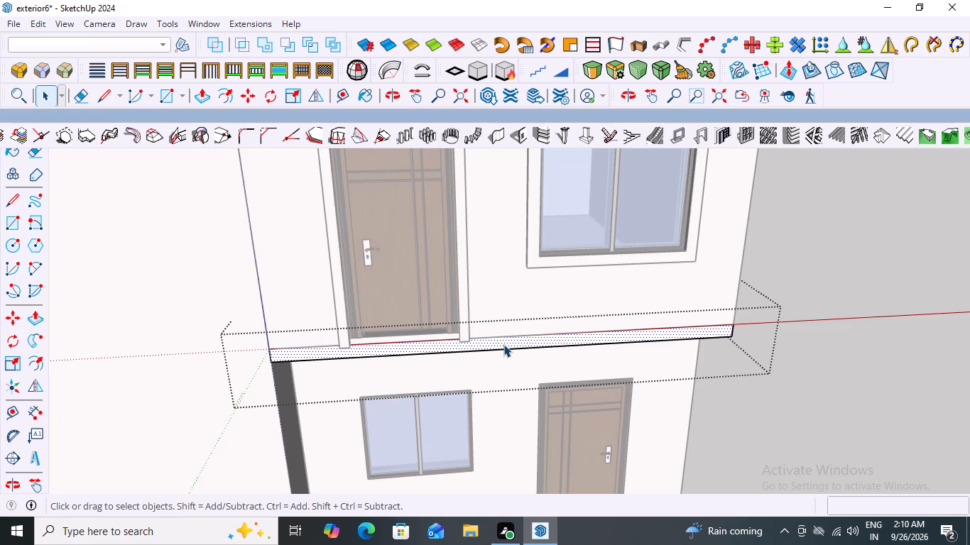
key(p)
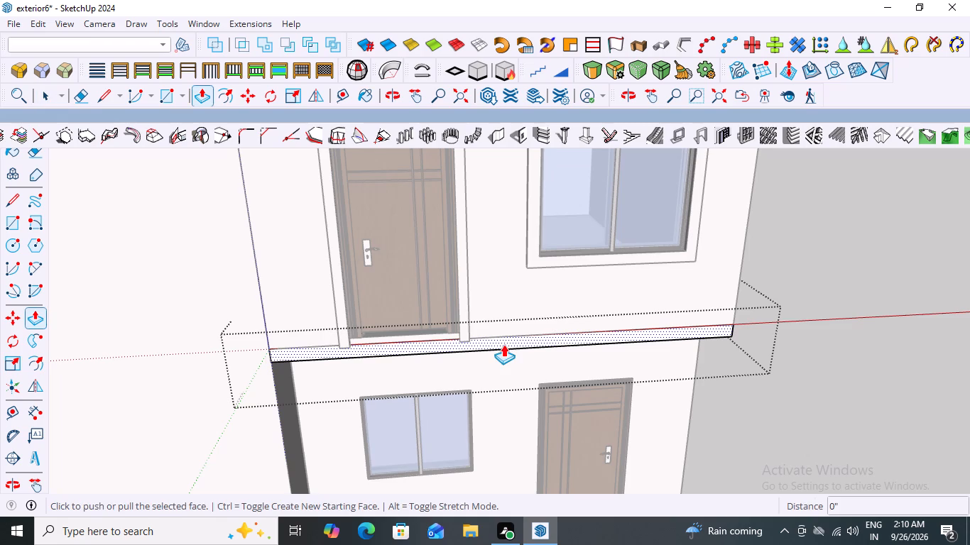
click(503, 337)
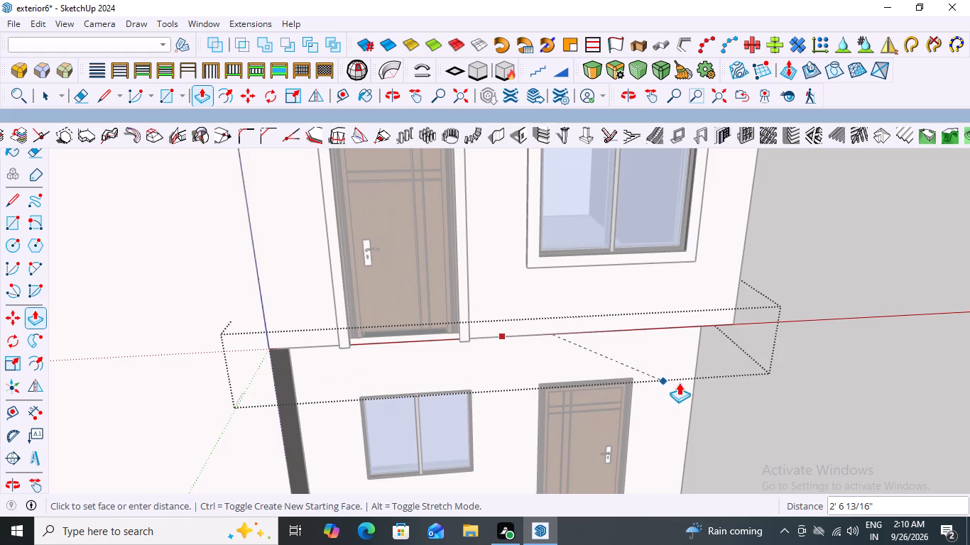
scroll(680, 382, down, 8)
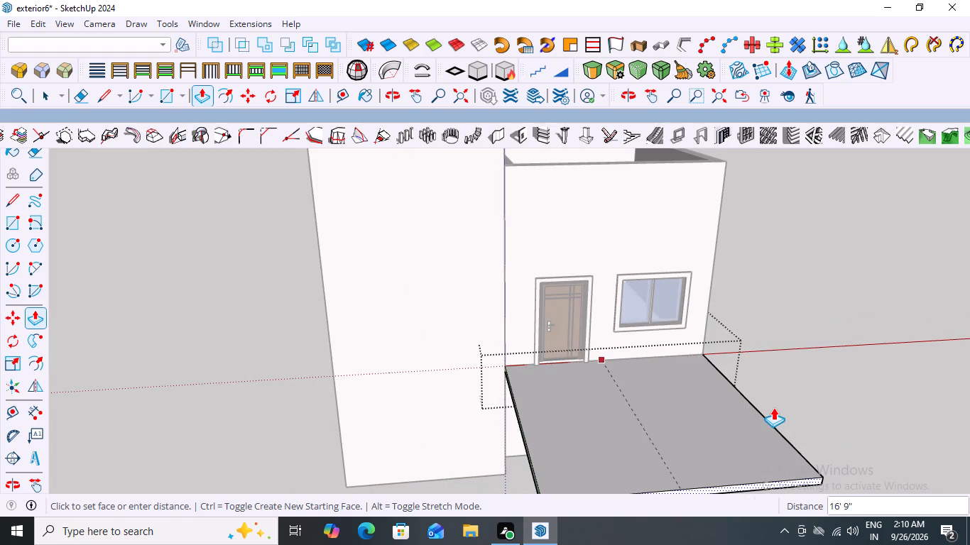
scroll(773, 407, up, 4)
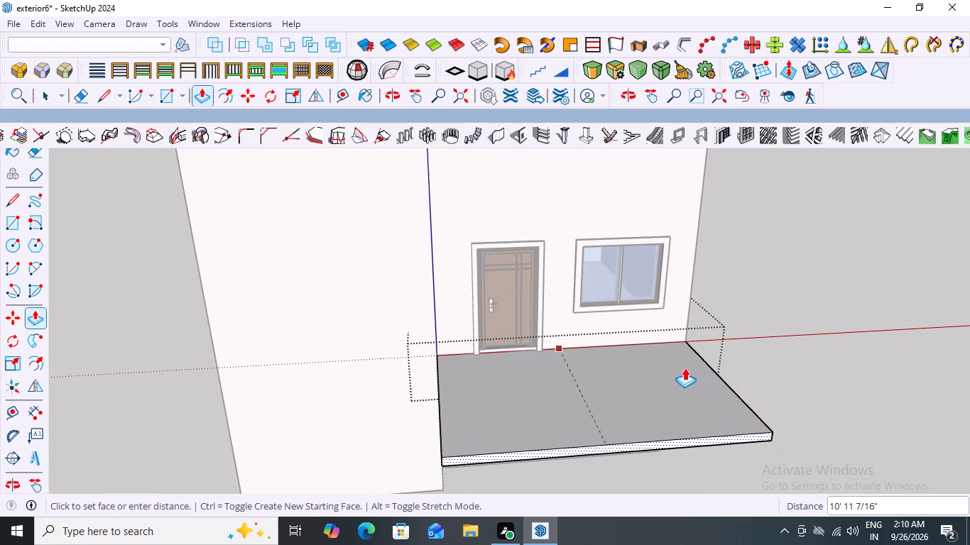
click(680, 399)
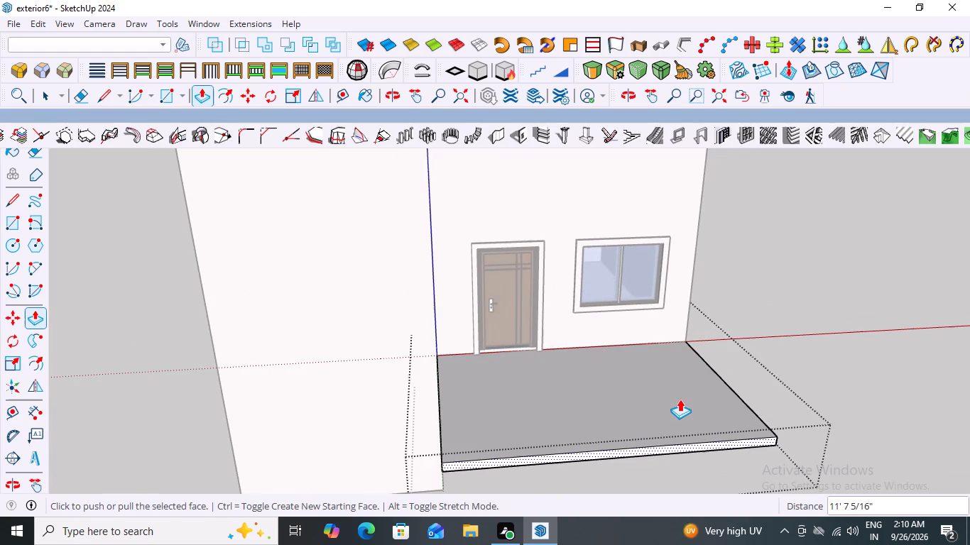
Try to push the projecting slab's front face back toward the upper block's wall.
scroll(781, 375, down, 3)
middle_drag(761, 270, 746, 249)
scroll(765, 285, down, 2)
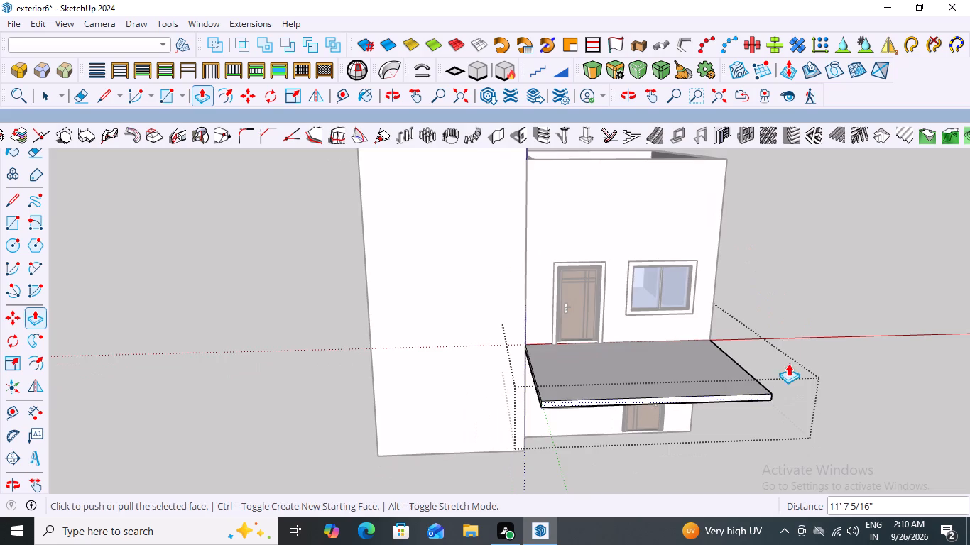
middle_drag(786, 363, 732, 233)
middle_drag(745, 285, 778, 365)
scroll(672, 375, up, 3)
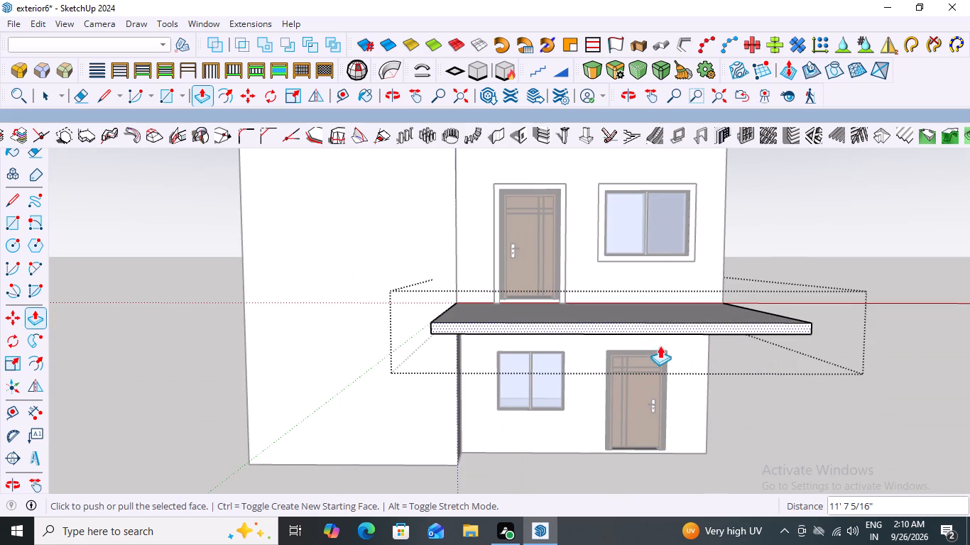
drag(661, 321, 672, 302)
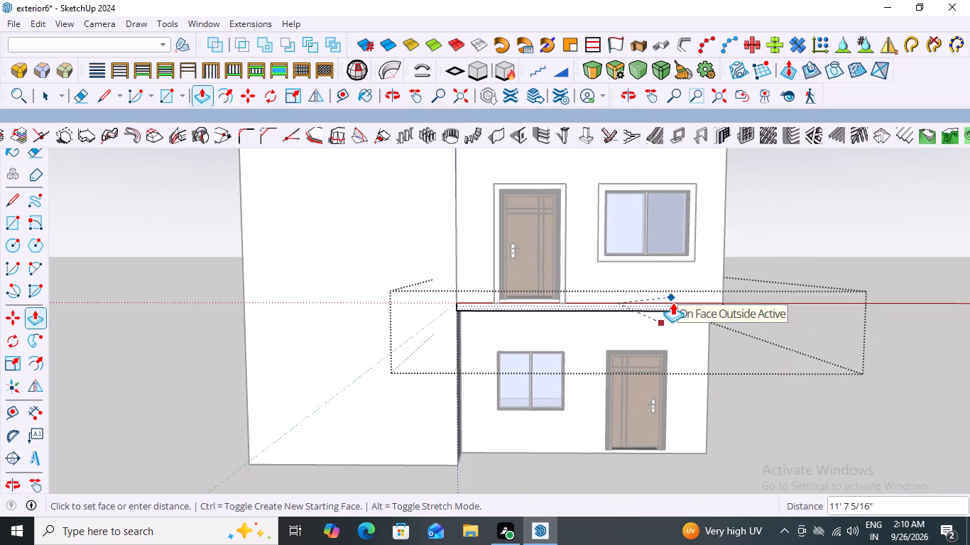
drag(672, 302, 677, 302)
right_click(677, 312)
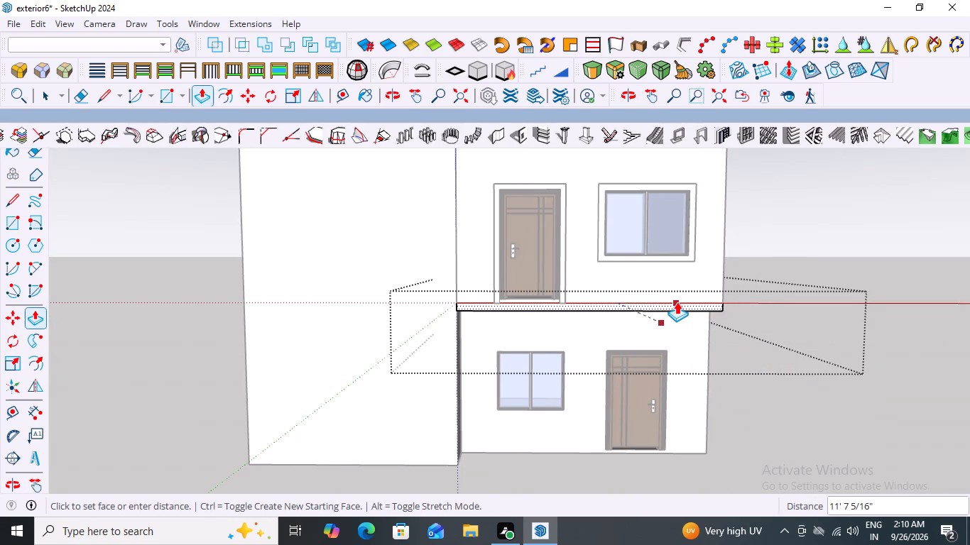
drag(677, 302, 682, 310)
Push the slab's front face back about 10' into a shallow ledge over the lower window and door, and exit the slab.
middle_drag(863, 264, 655, 302)
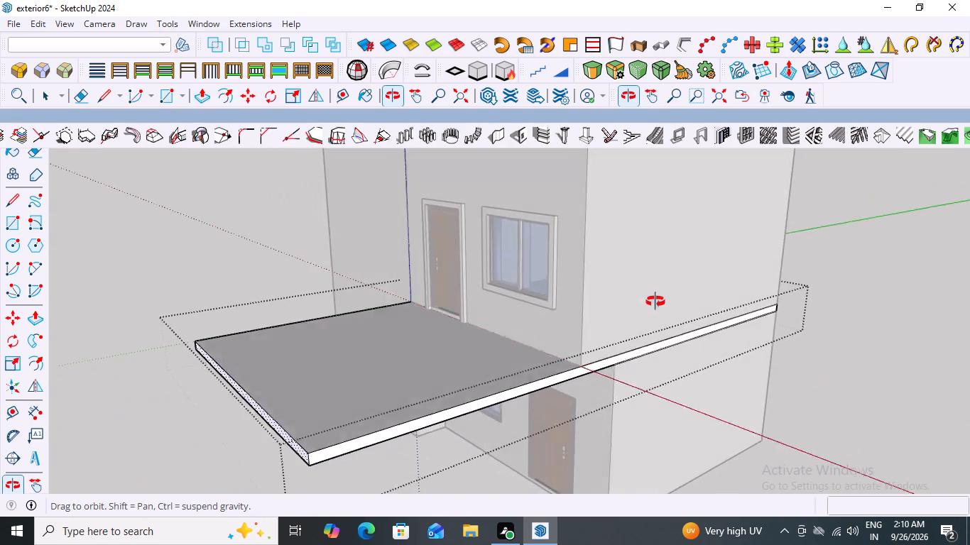
middle_drag(655, 302, 665, 295)
scroll(249, 429, up, 2)
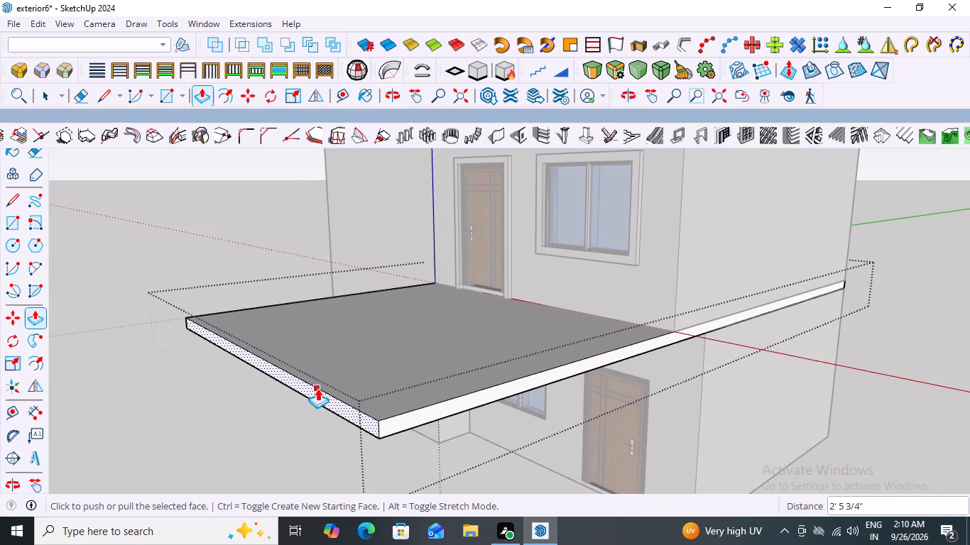
drag(317, 388, 334, 383)
drag(336, 382, 419, 361)
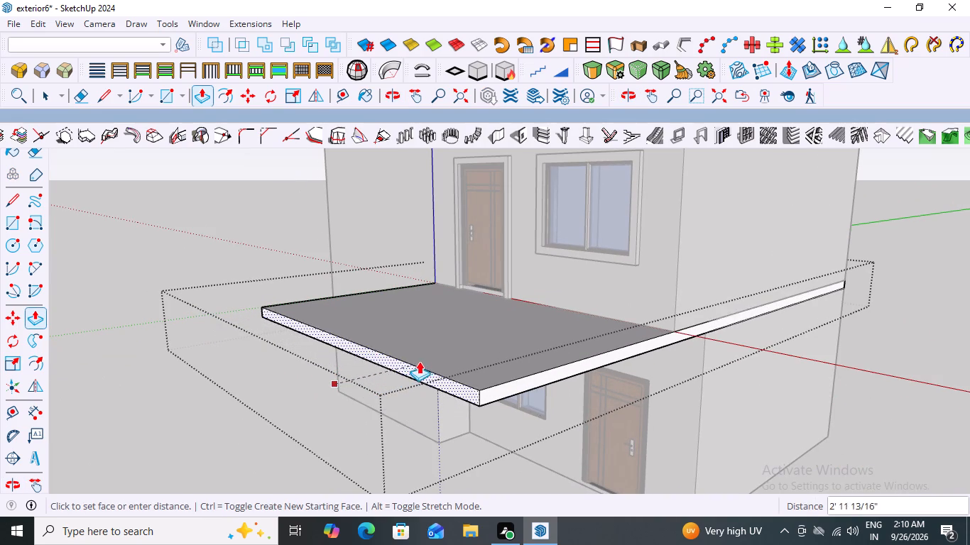
drag(419, 361, 513, 341)
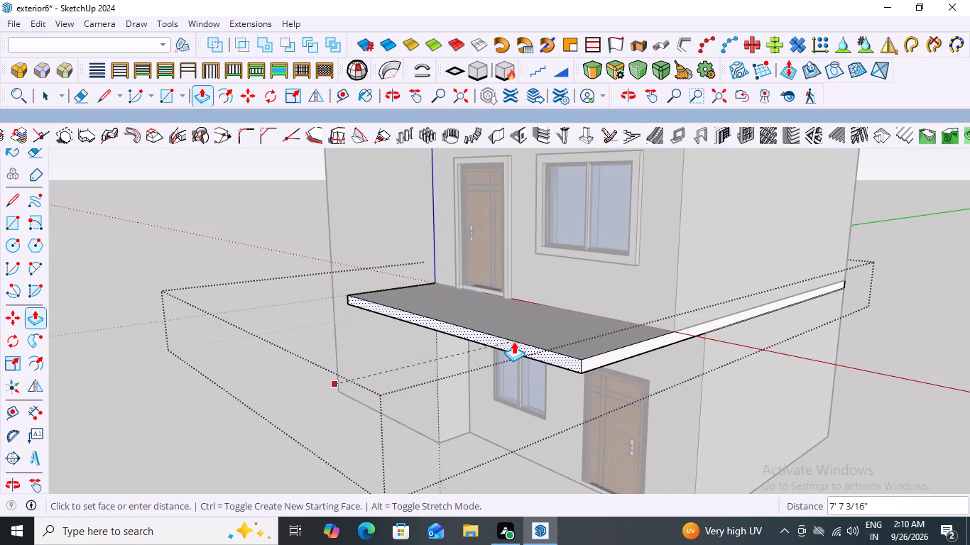
drag(513, 341, 552, 336)
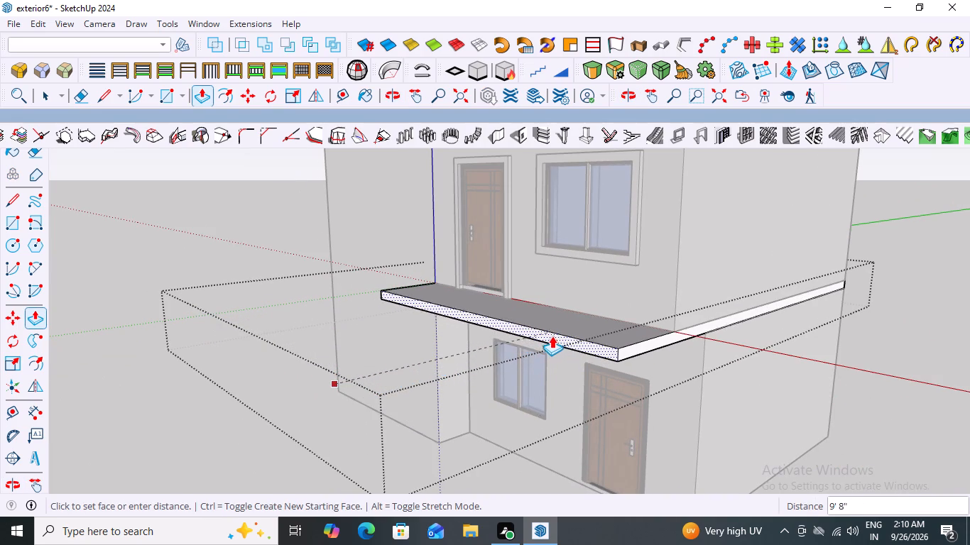
drag(552, 336, 554, 336)
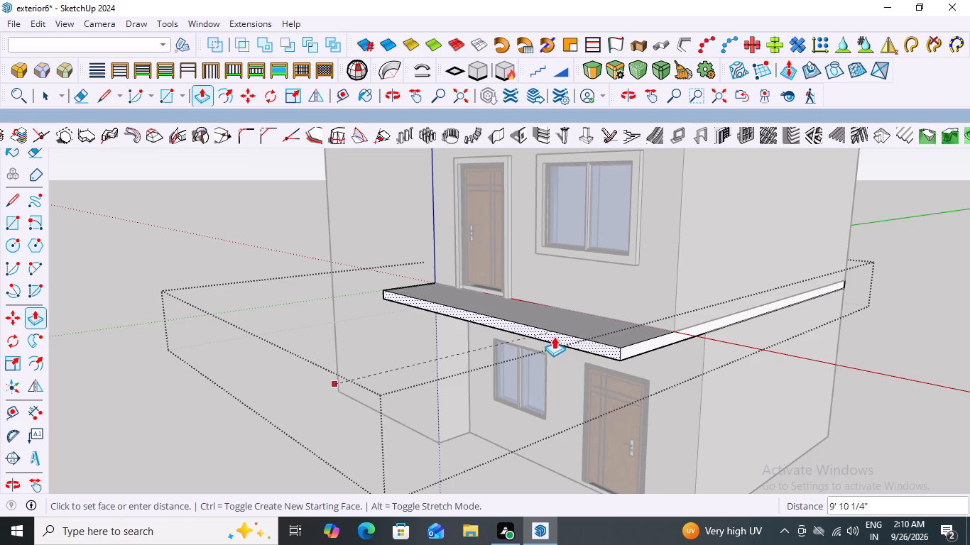
drag(554, 336, 557, 337)
key(space)
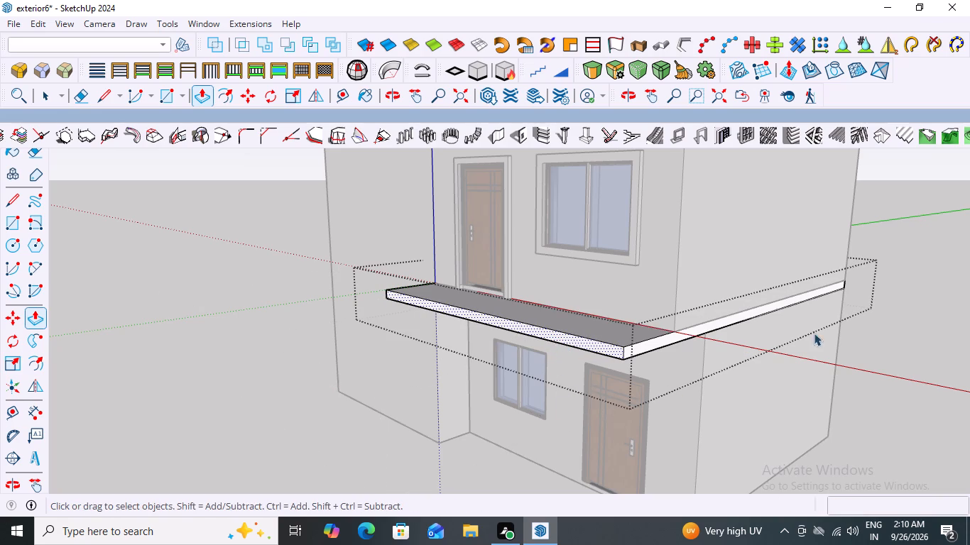
click(915, 297)
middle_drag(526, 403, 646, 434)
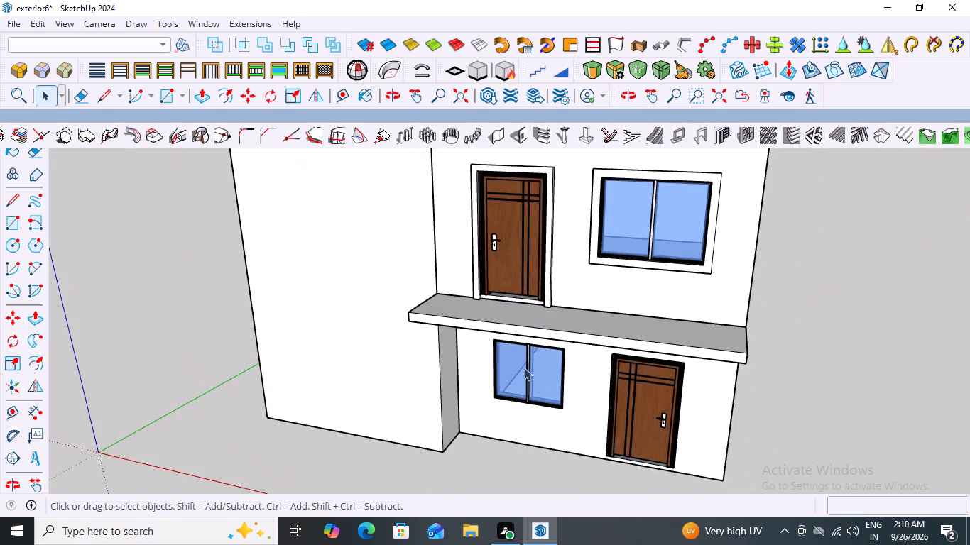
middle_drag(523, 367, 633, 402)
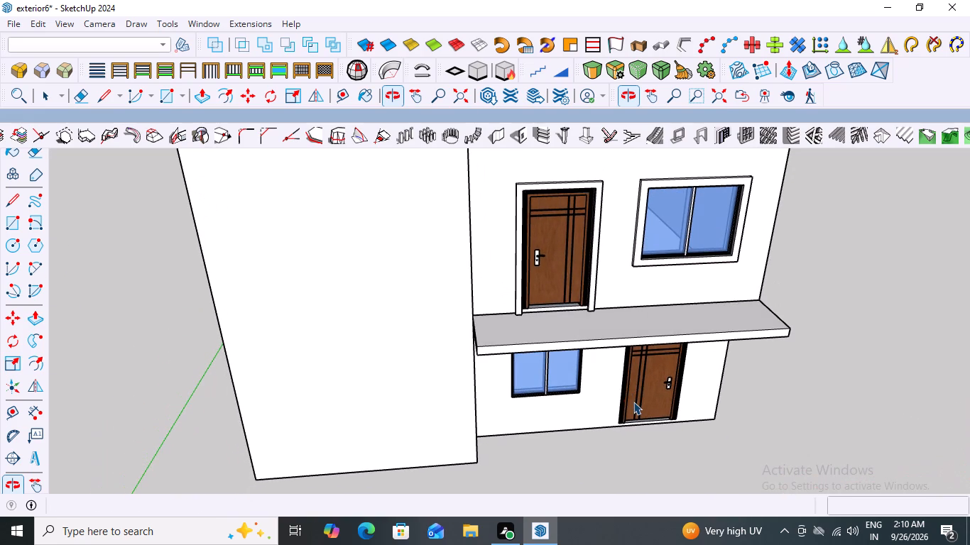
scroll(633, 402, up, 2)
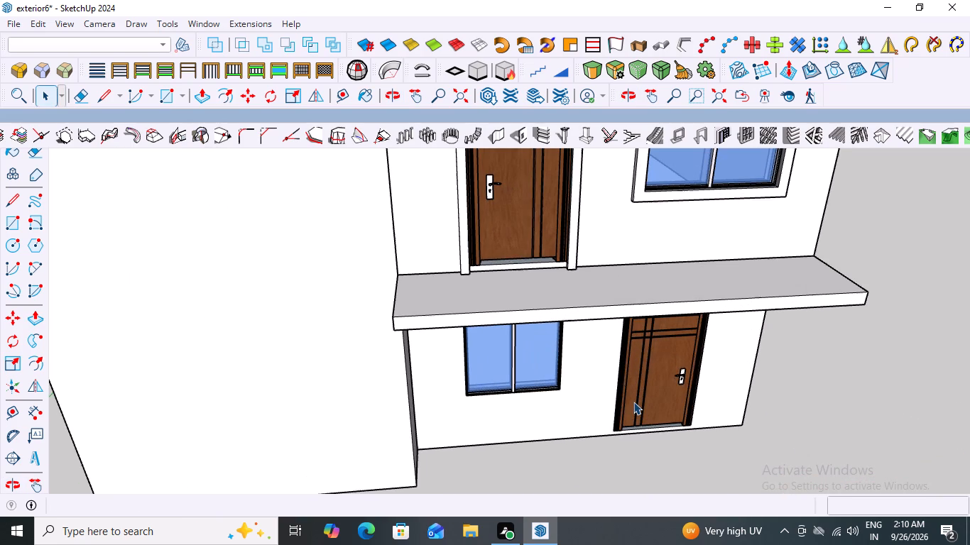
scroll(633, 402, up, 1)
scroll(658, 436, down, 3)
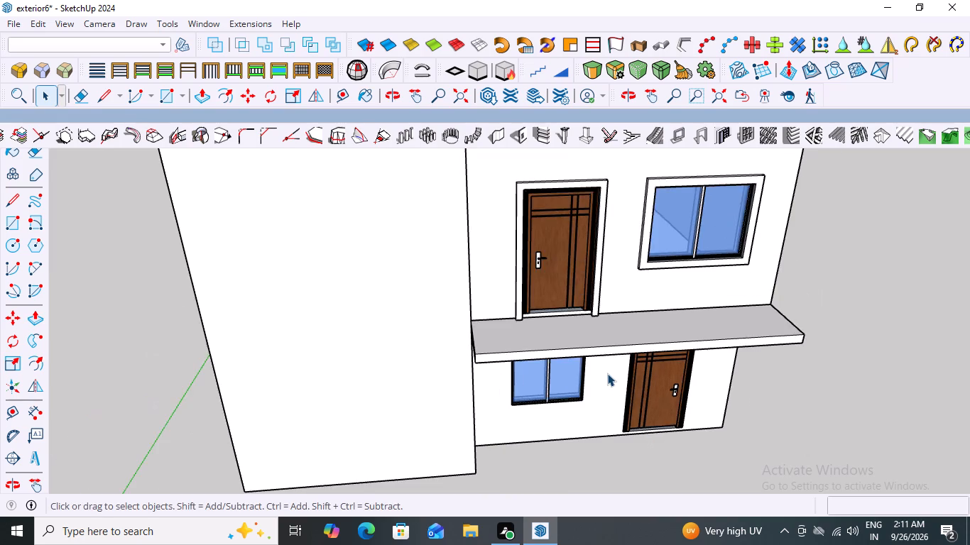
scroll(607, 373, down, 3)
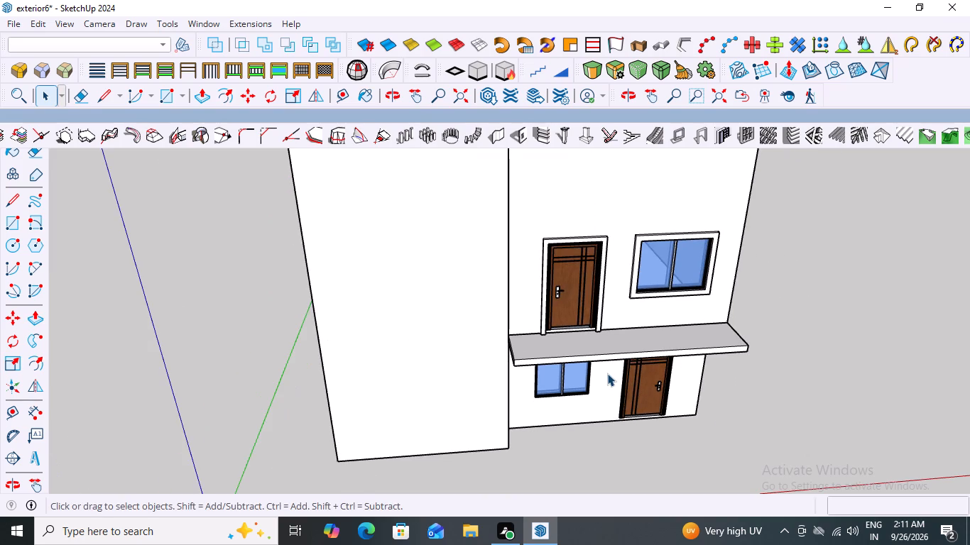
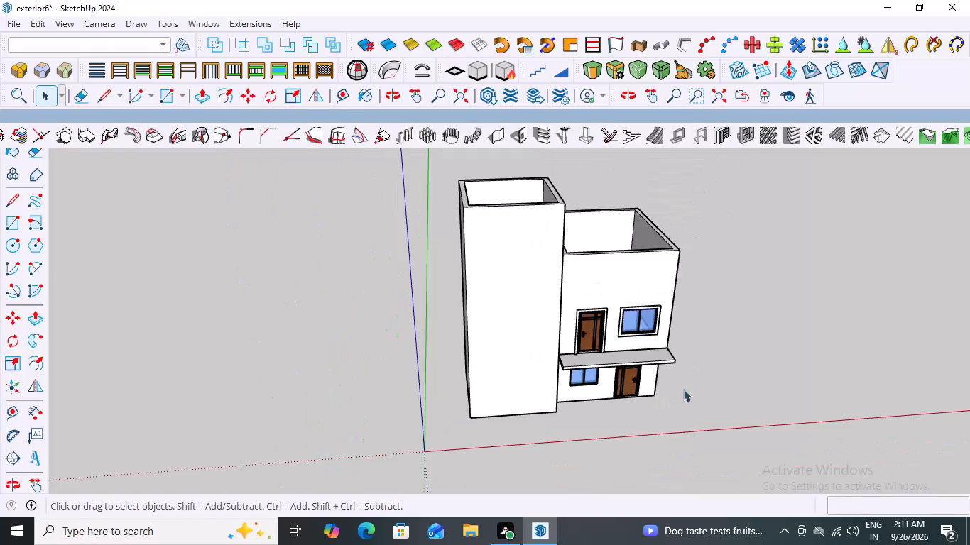
Open the slab projecting beneath the upper door and window for editing.
middle_drag(692, 378, 636, 327)
scroll(573, 353, up, 4)
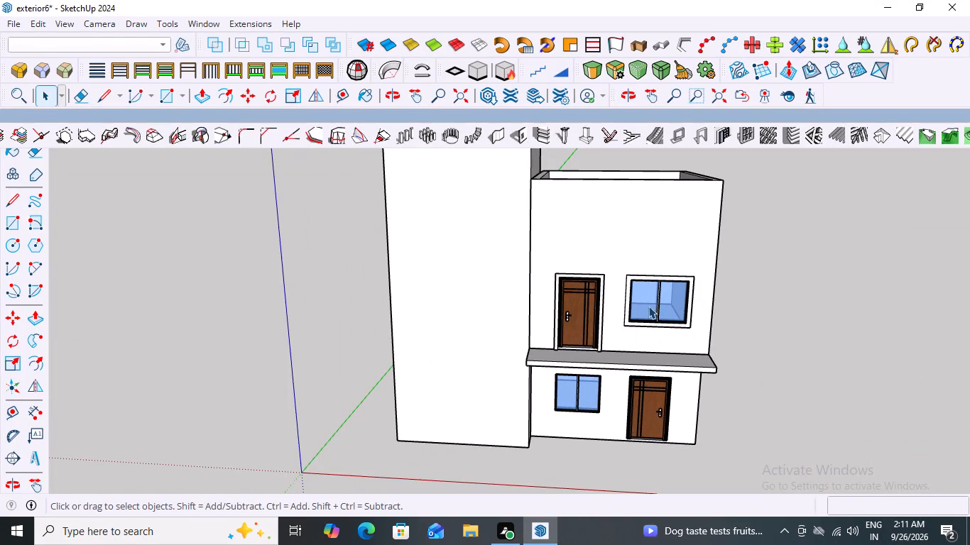
middle_drag(674, 343, 685, 378)
scroll(551, 356, up, 2)
middle_drag(552, 380, 564, 407)
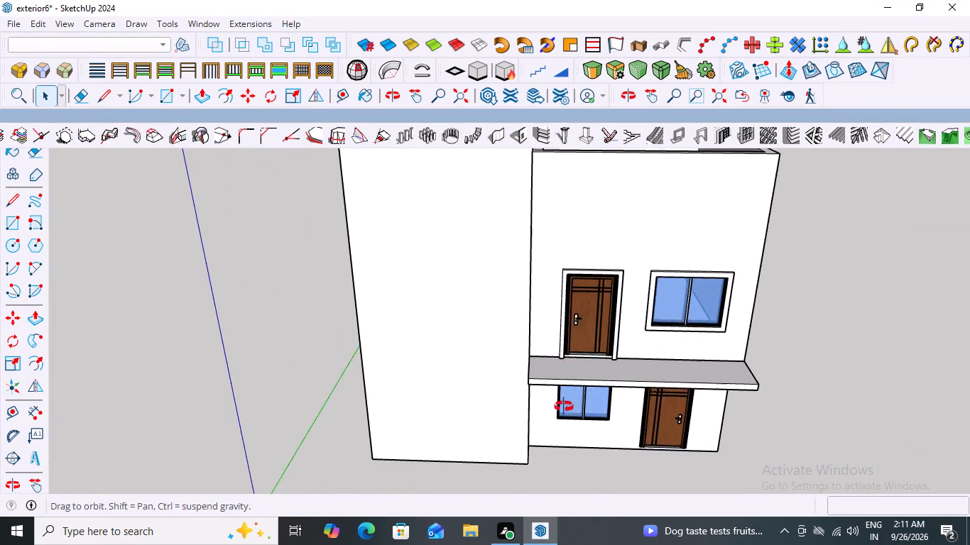
middle_drag(564, 407, 573, 425)
scroll(571, 419, up, 3)
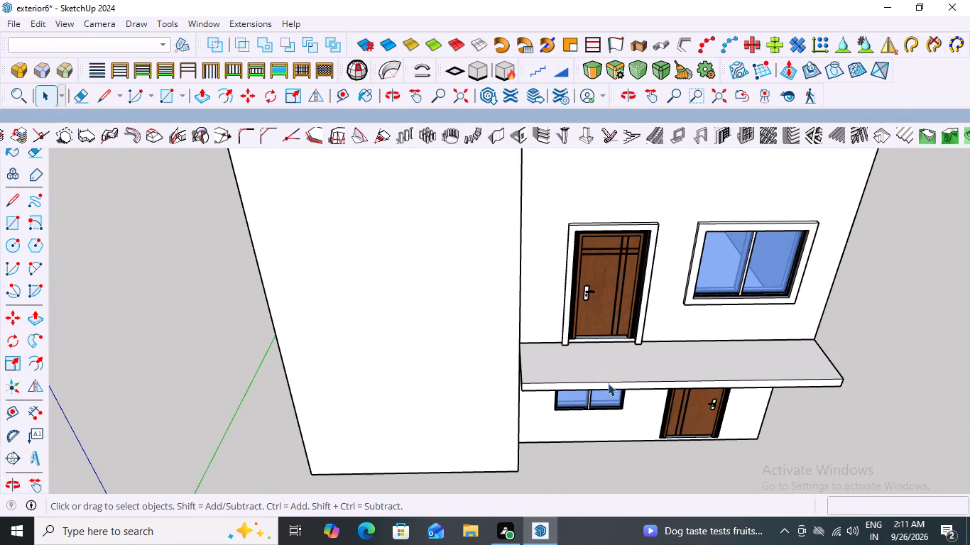
click(607, 382)
double_click(607, 382)
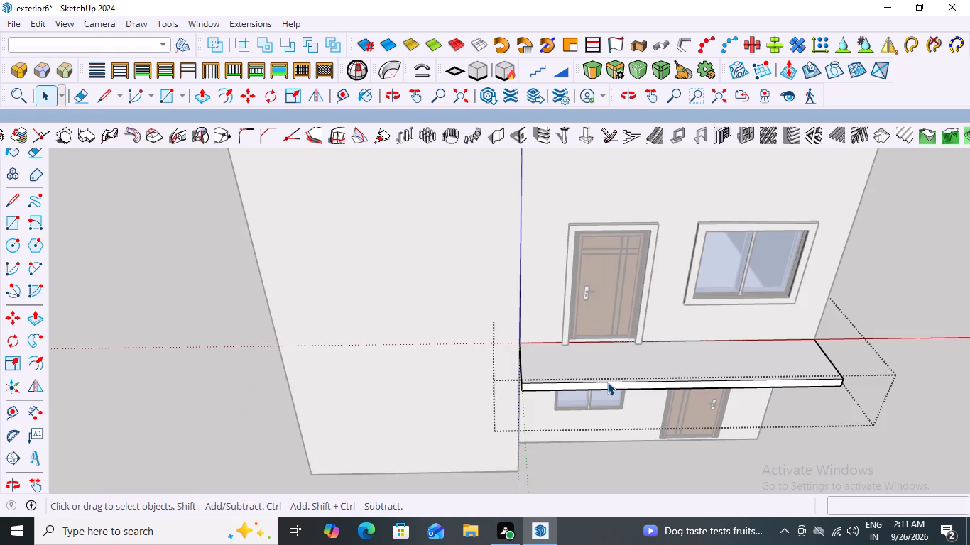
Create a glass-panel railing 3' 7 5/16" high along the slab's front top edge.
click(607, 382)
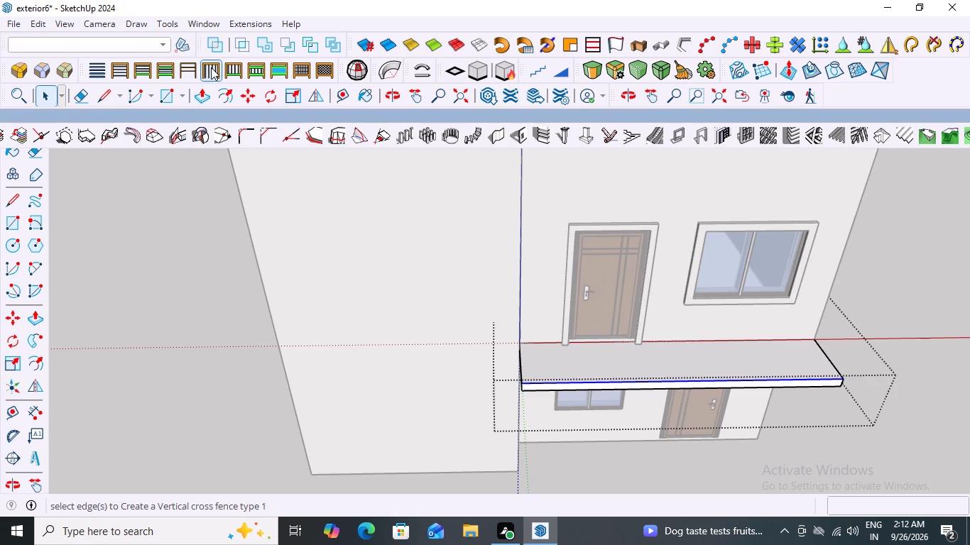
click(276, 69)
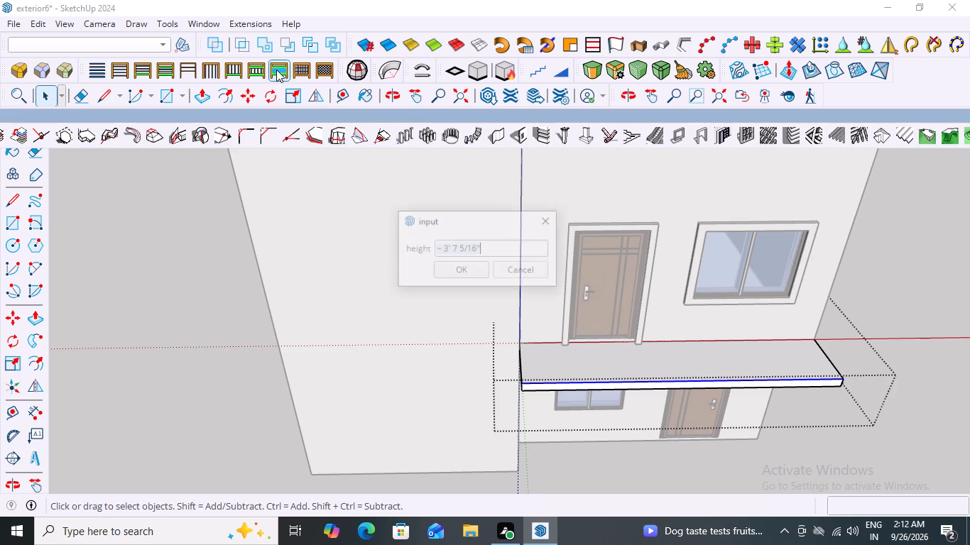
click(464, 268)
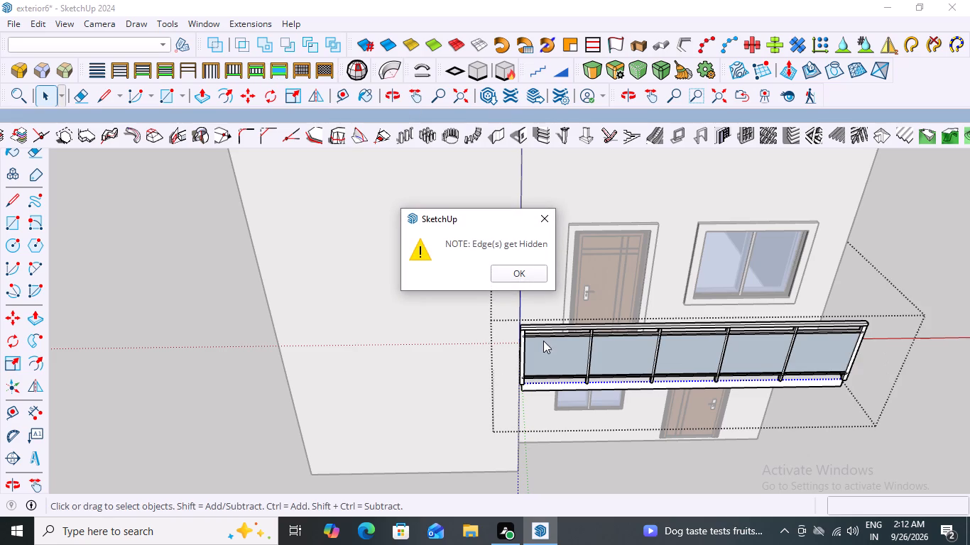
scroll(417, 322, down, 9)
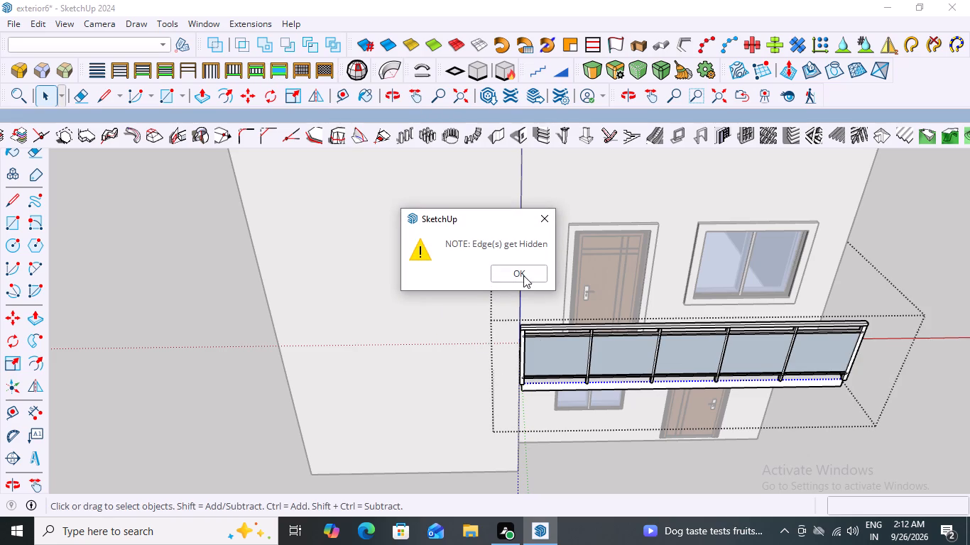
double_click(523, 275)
Examine the glass-panel railing on the balcony slab from the front and both sides, and up close.
scroll(408, 303, down, 8)
middle_drag(563, 352, 570, 336)
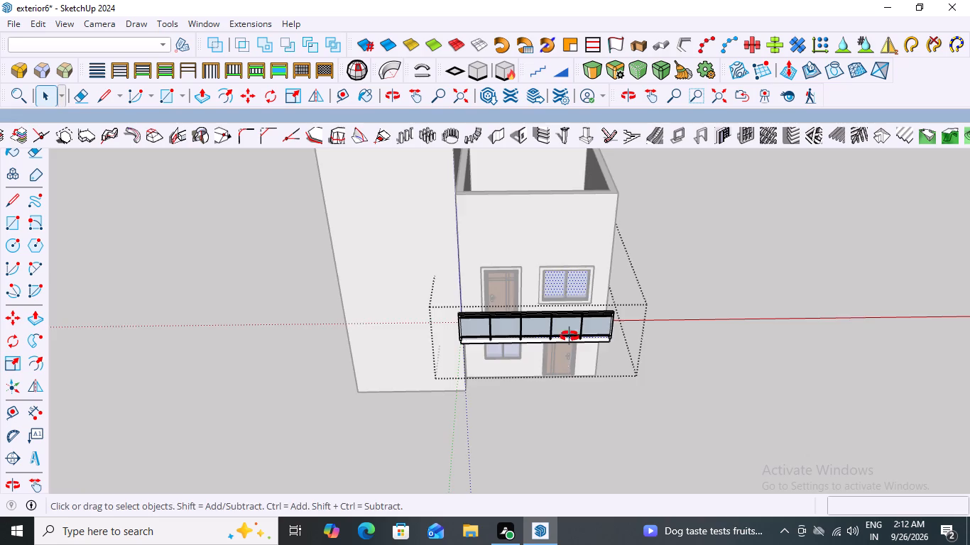
middle_drag(570, 336, 501, 264)
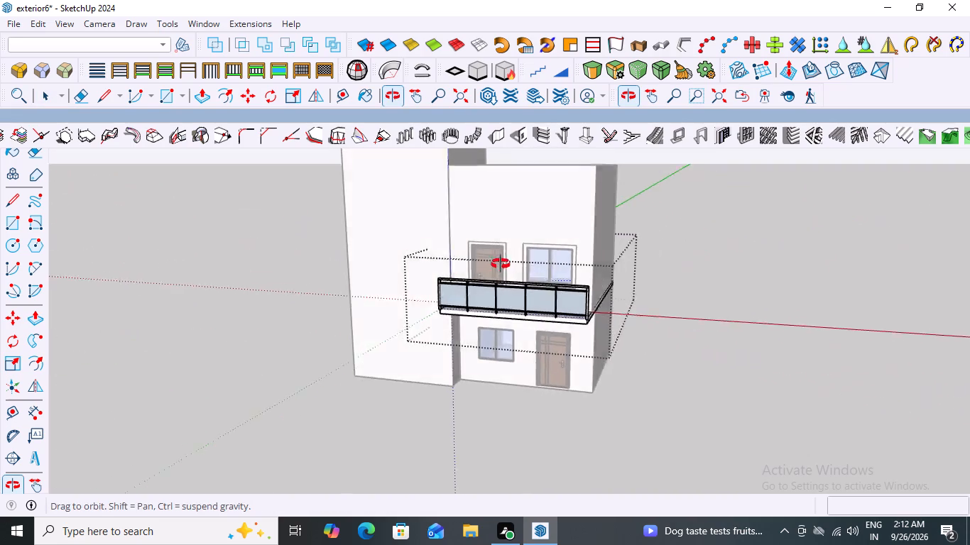
middle_drag(501, 264, 624, 277)
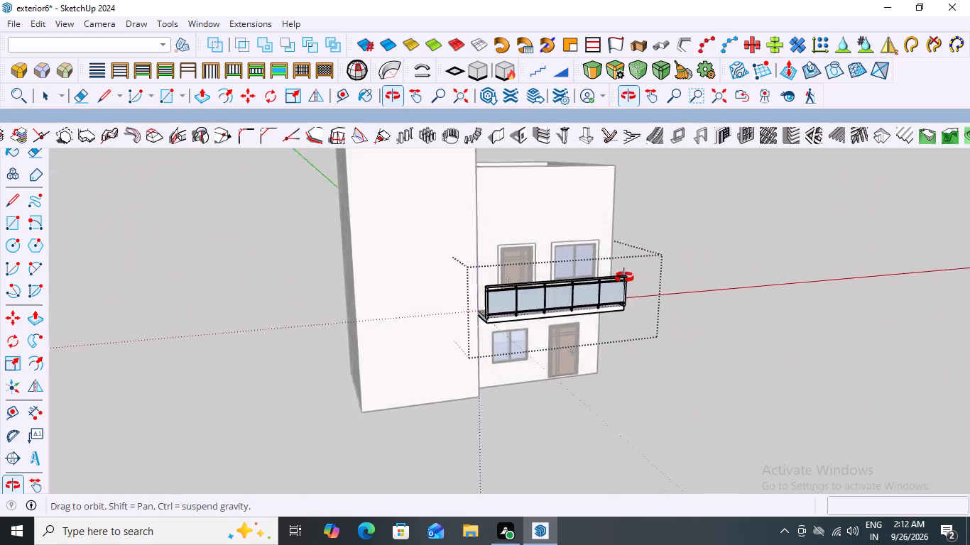
middle_drag(624, 277, 347, 273)
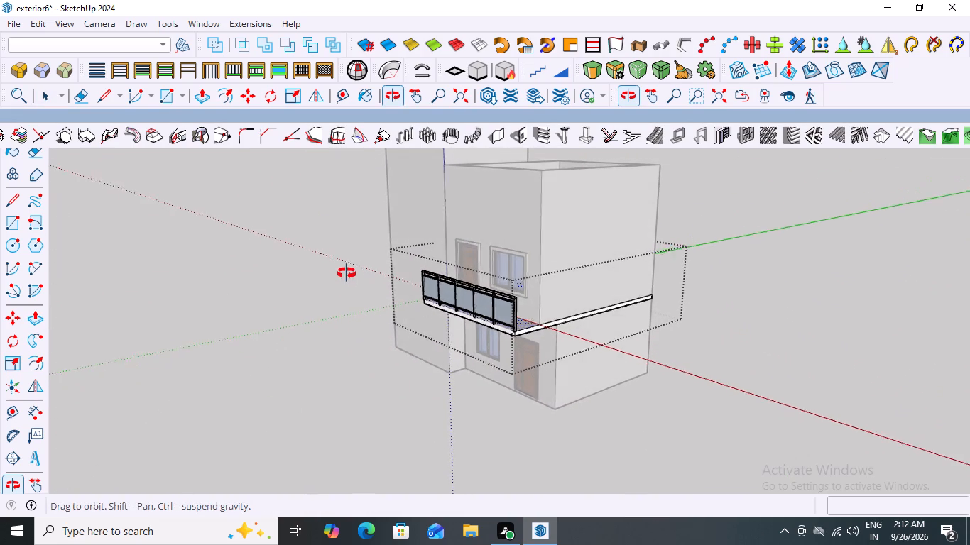
middle_drag(347, 273, 570, 277)
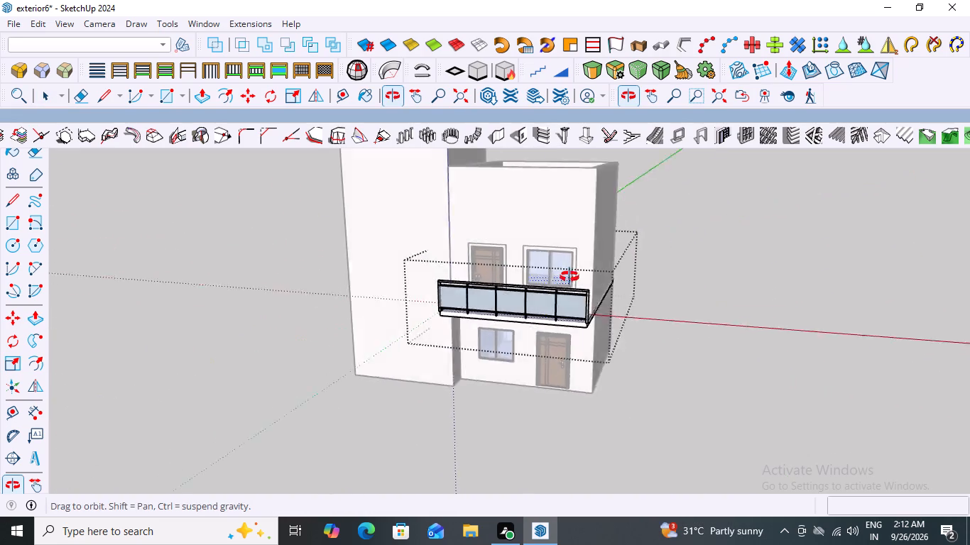
middle_drag(570, 277, 471, 302)
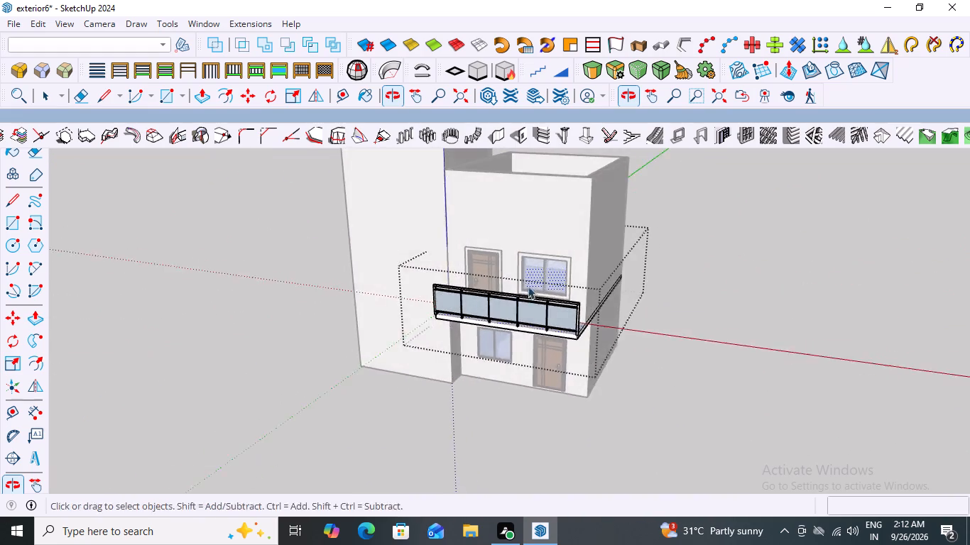
middle_drag(538, 283, 608, 267)
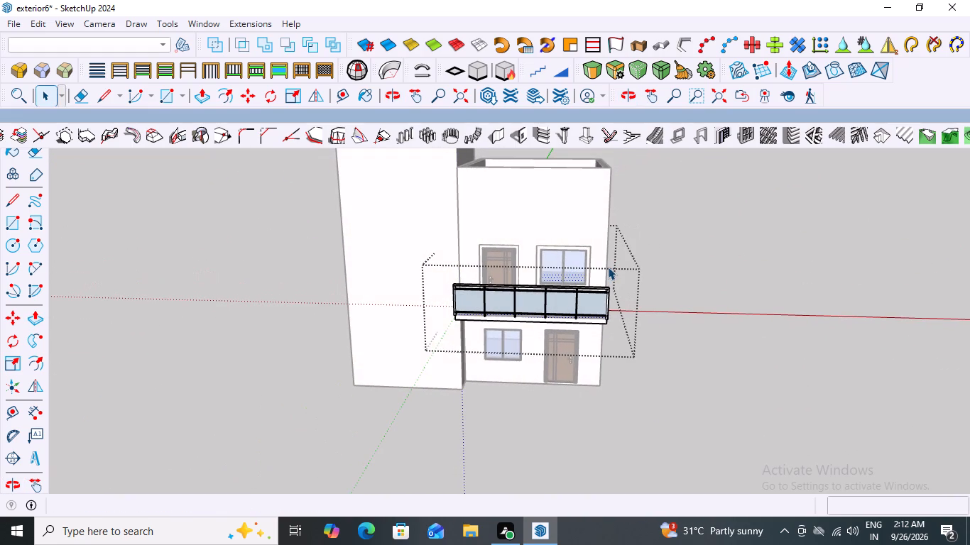
scroll(608, 267, up, 2)
middle_drag(702, 348, 548, 356)
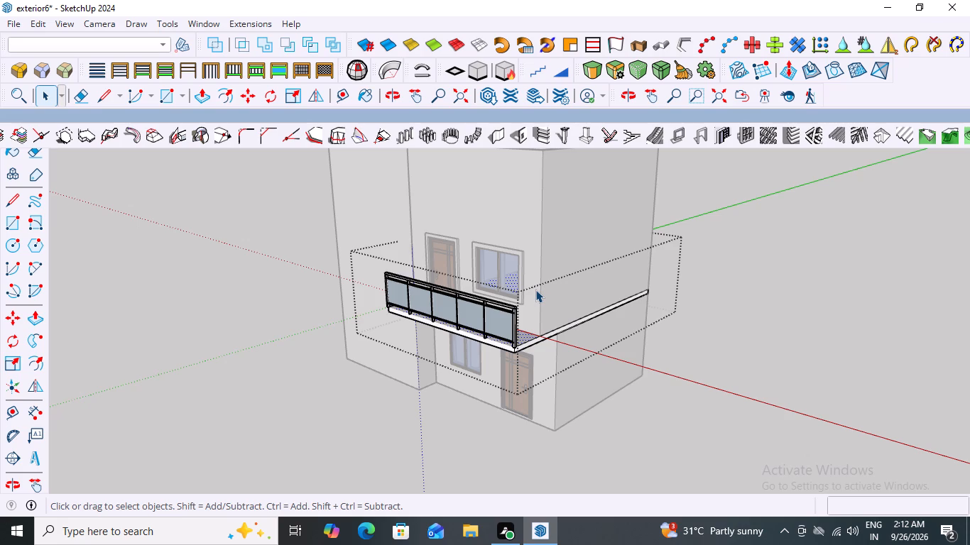
middle_drag(491, 358, 592, 414)
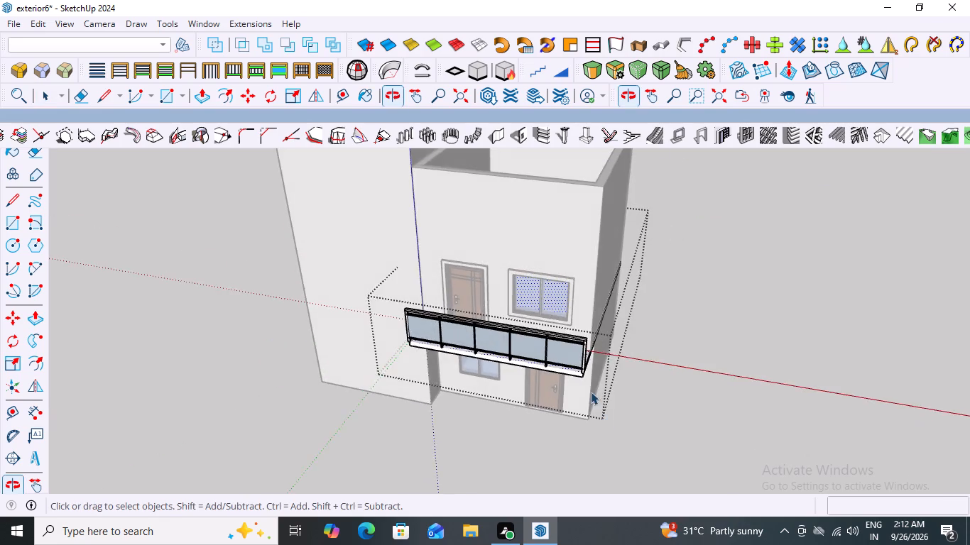
scroll(513, 368, up, 12)
scroll(535, 348, down, 4)
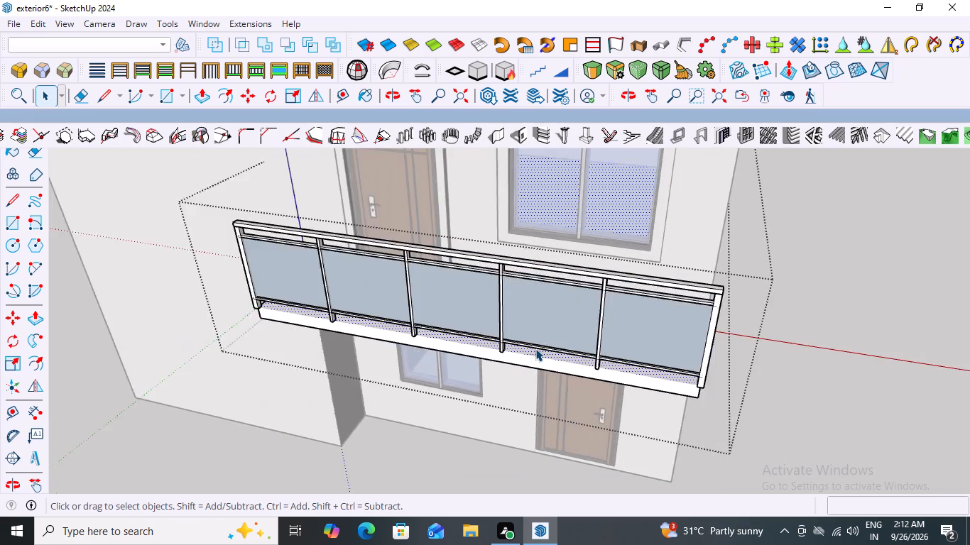
scroll(535, 348, down, 7)
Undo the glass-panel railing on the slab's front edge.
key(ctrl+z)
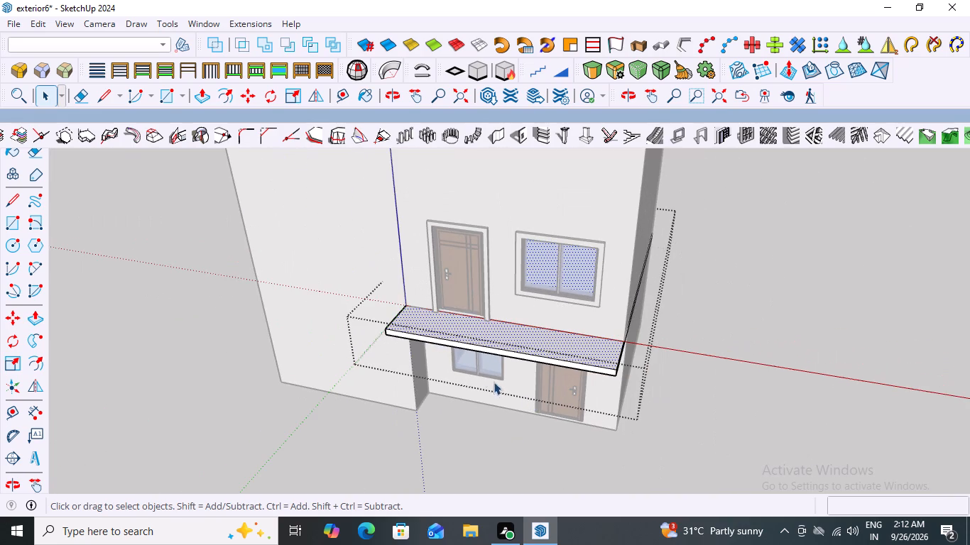
Draw a line about 16' 9" long across the slab's top face, set slightly back from and parallel to its front edge.
middle_drag(479, 375, 649, 380)
scroll(545, 340, up, 6)
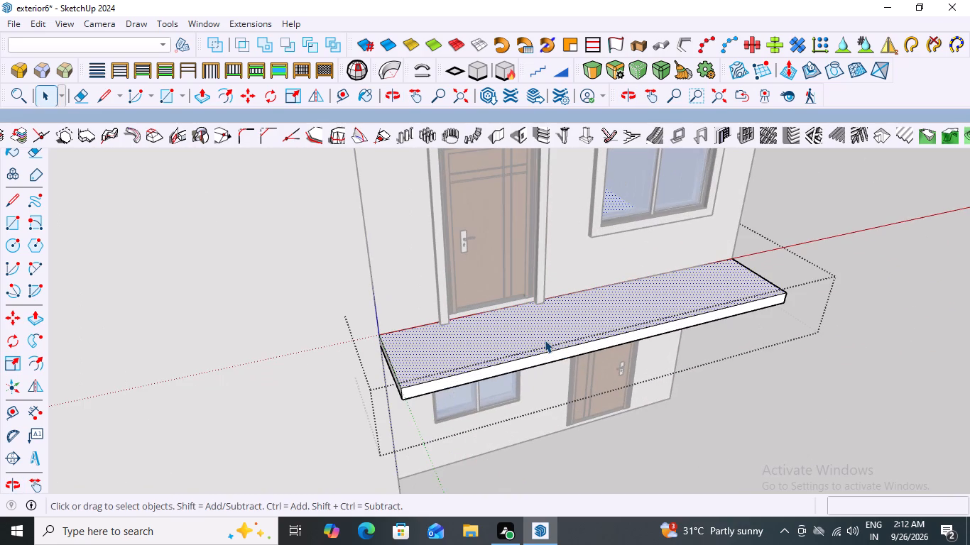
middle_drag(527, 363, 476, 394)
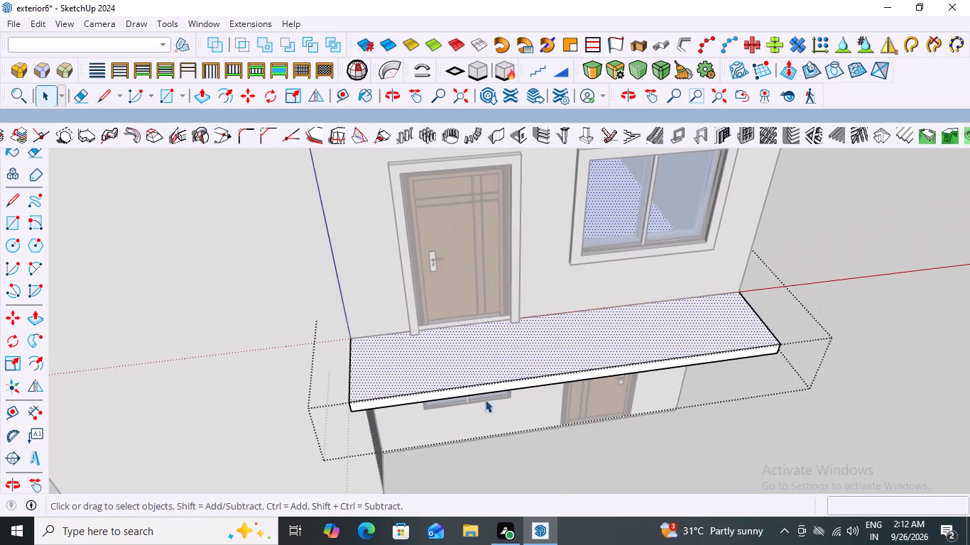
middle_drag(486, 400, 495, 417)
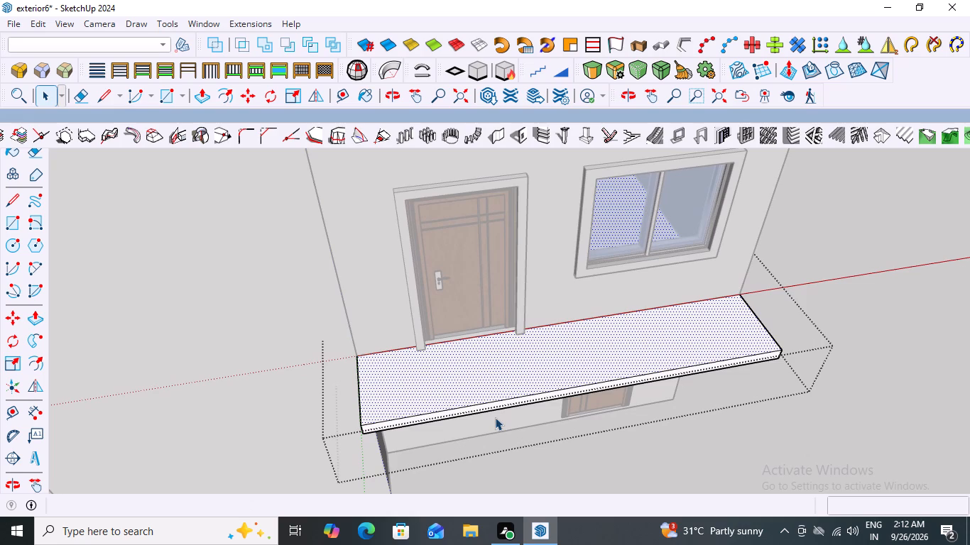
key(l)
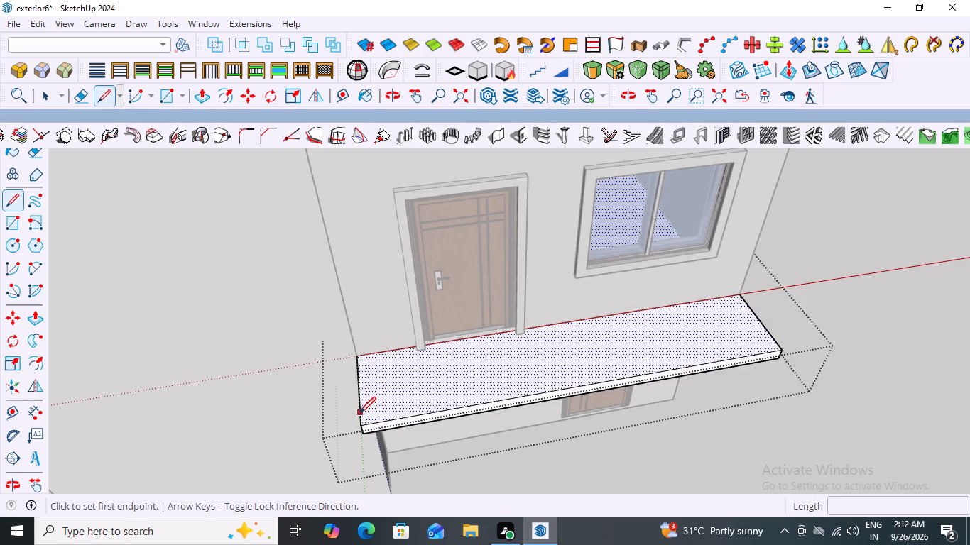
click(361, 412)
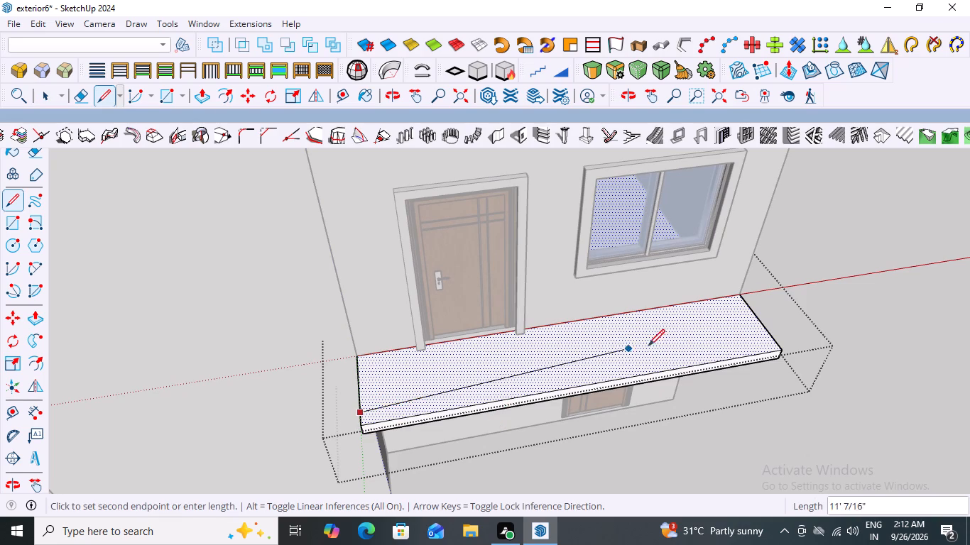
click(773, 341)
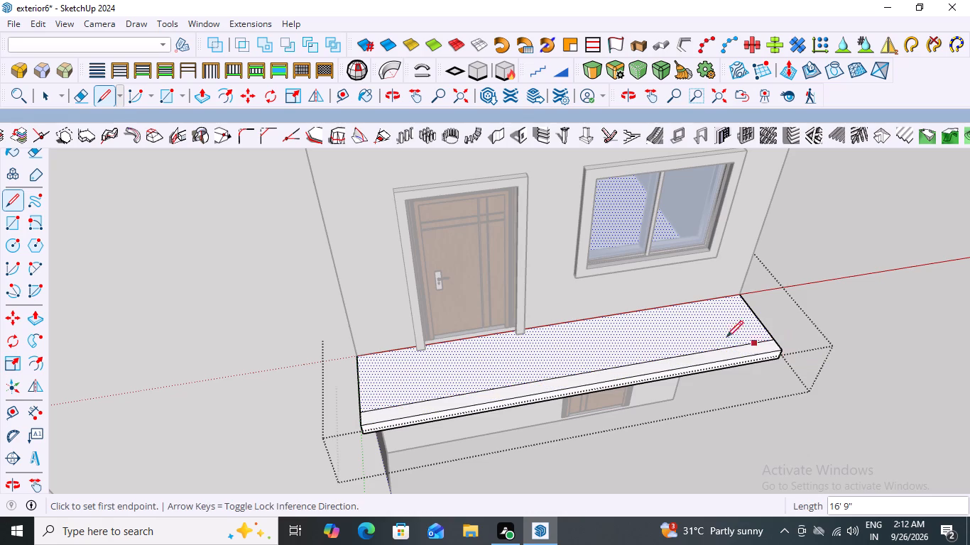
key(space)
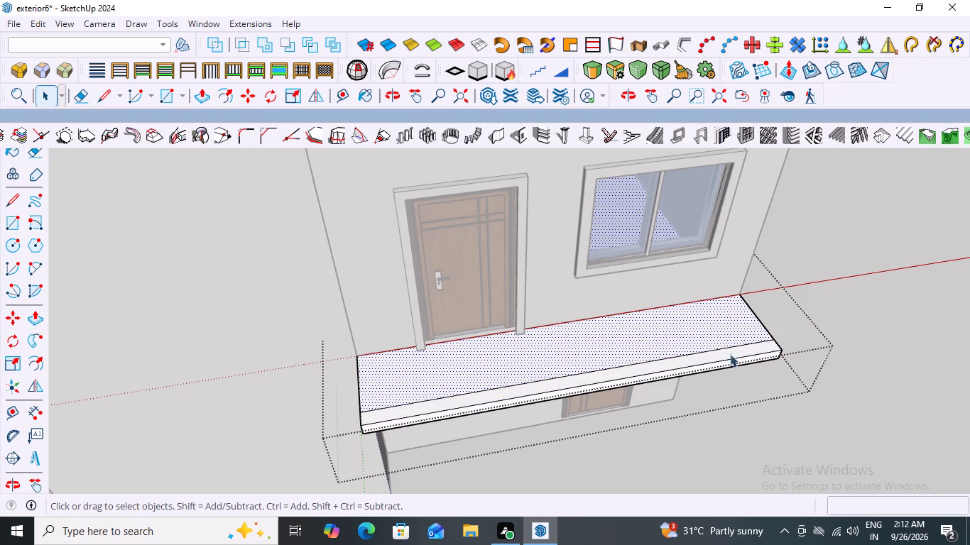
Create a horizontal-bar railing 3' 7 5/16" high along the line set back from the slab's front edge.
scroll(508, 403, up, 2)
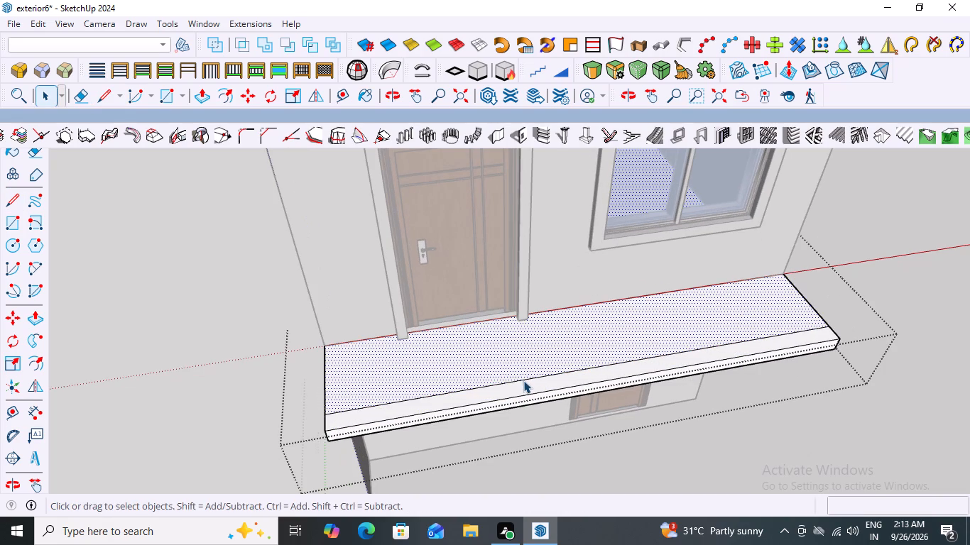
click(523, 380)
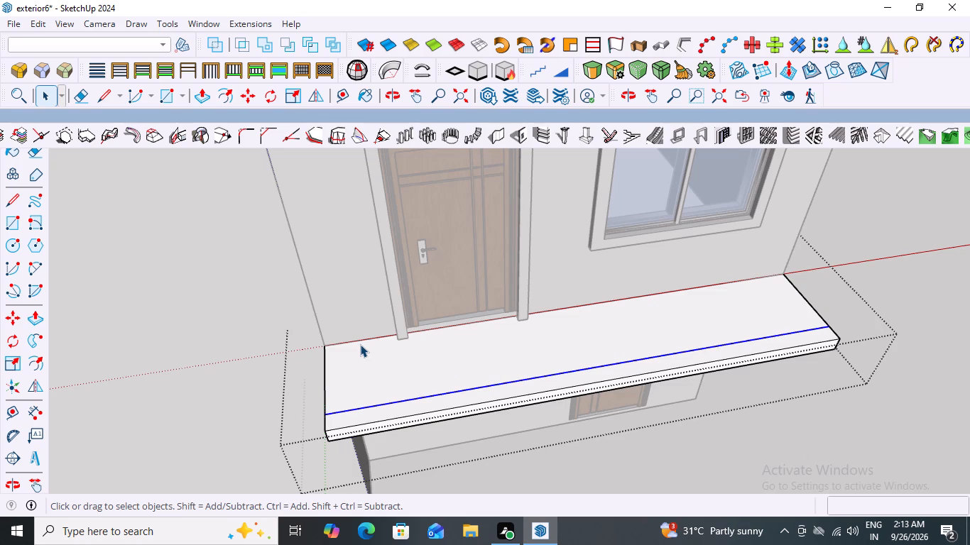
click(186, 69)
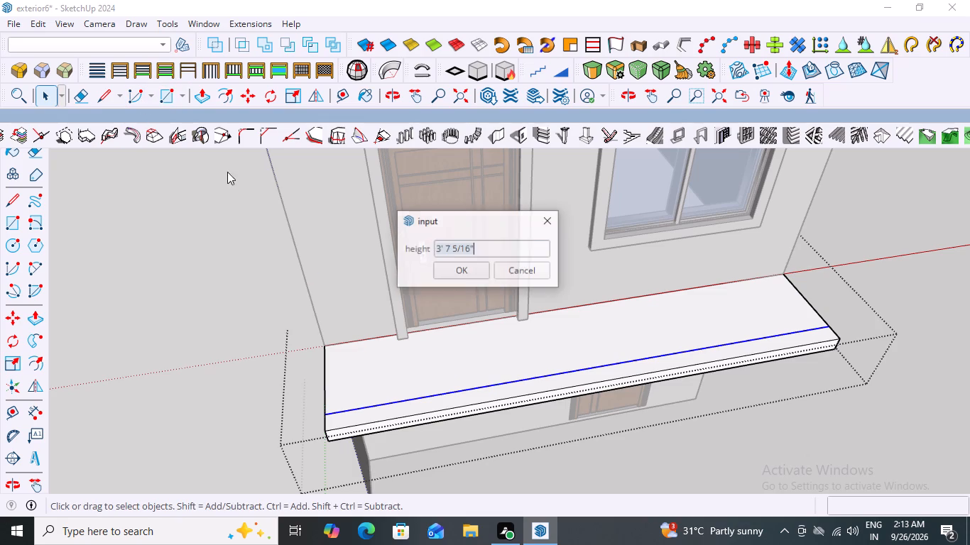
click(462, 272)
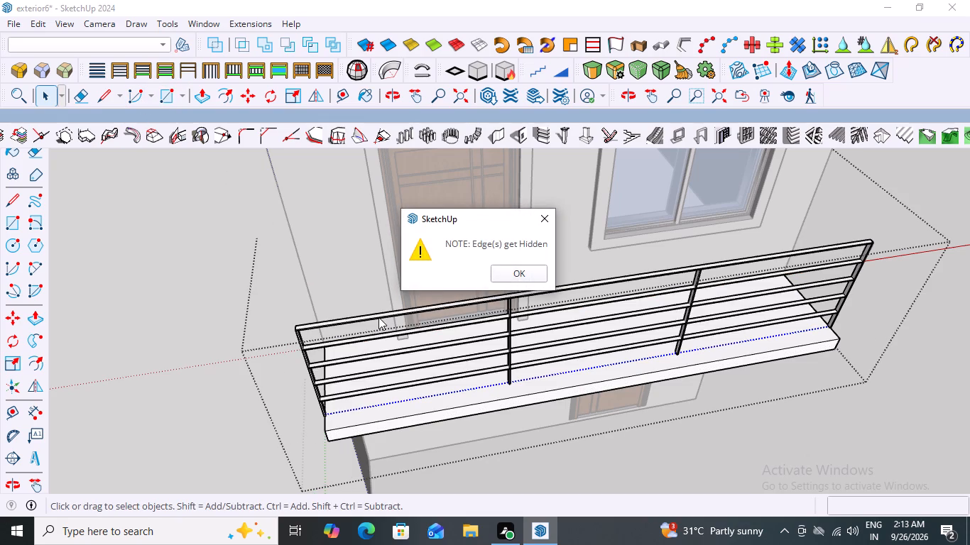
scroll(362, 322, down, 9)
middle_drag(807, 351, 446, 294)
scroll(457, 306, down, 4)
click(528, 270)
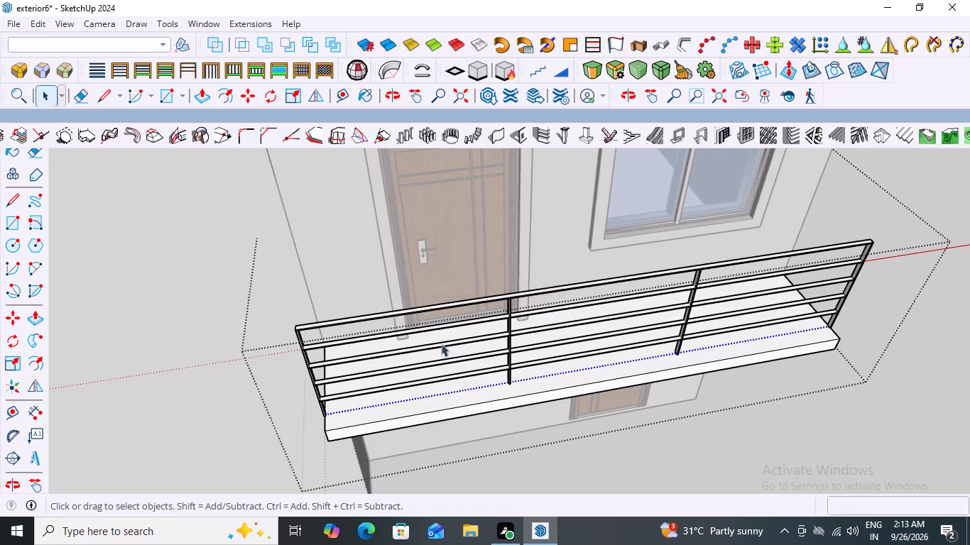
scroll(436, 346, down, 8)
middle_drag(713, 343, 592, 304)
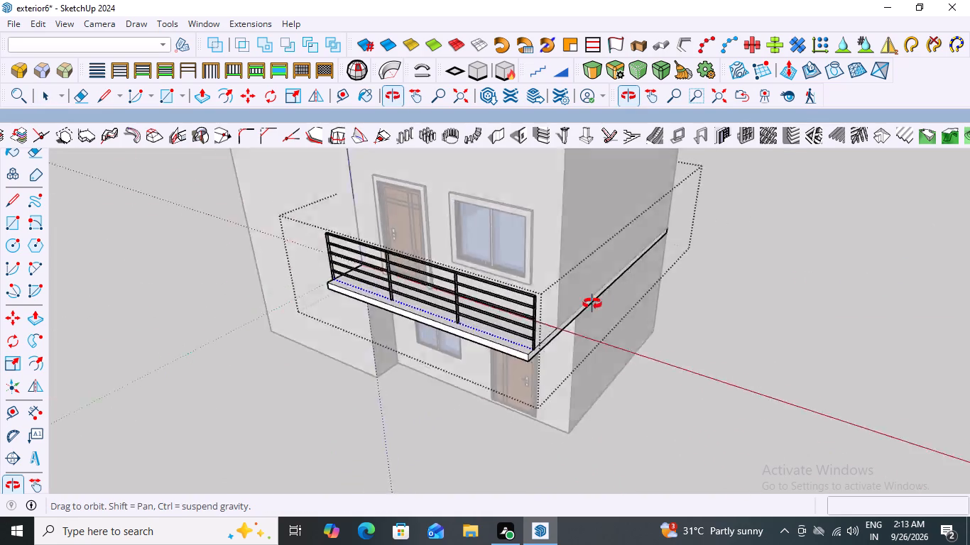
middle_drag(592, 304, 790, 313)
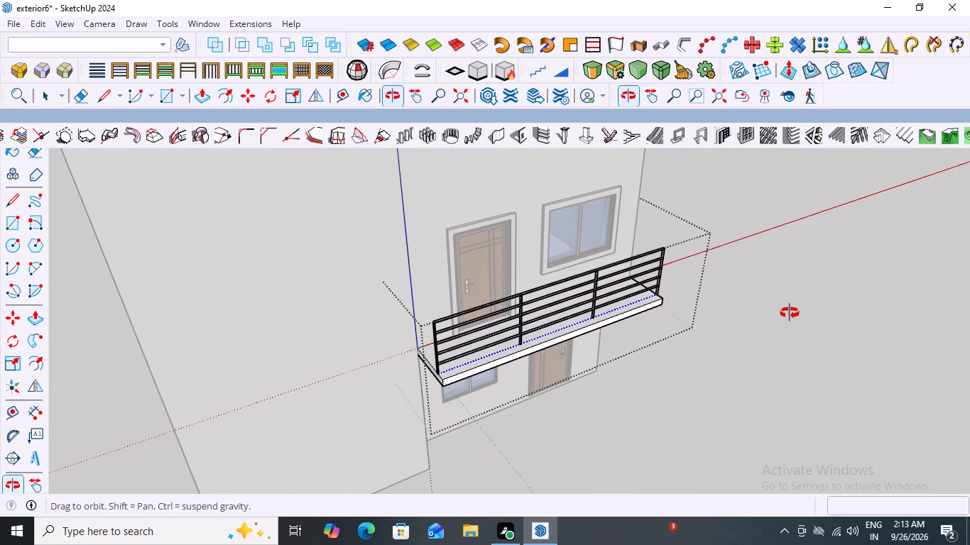
Undo the horizontal-bar railing and the line it was built on, back to the bare balcony slab.
middle_drag(790, 313, 708, 321)
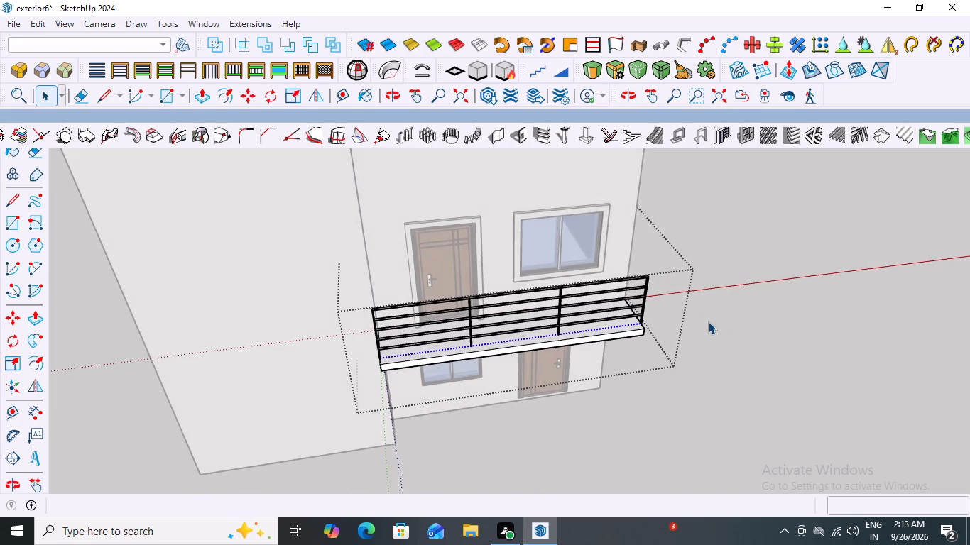
key(Escape)
key(ctrl+z)
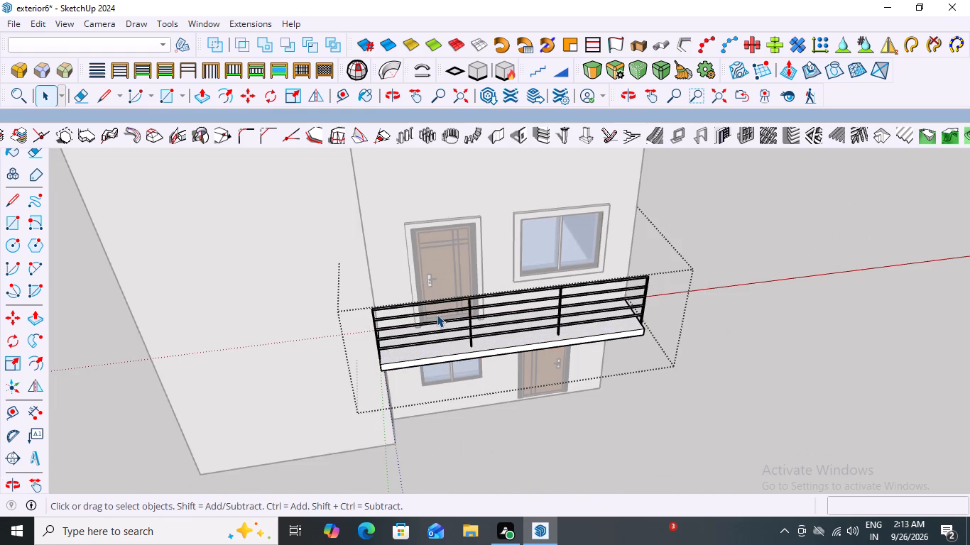
key(ctrl+z)
scroll(464, 342, up, 6)
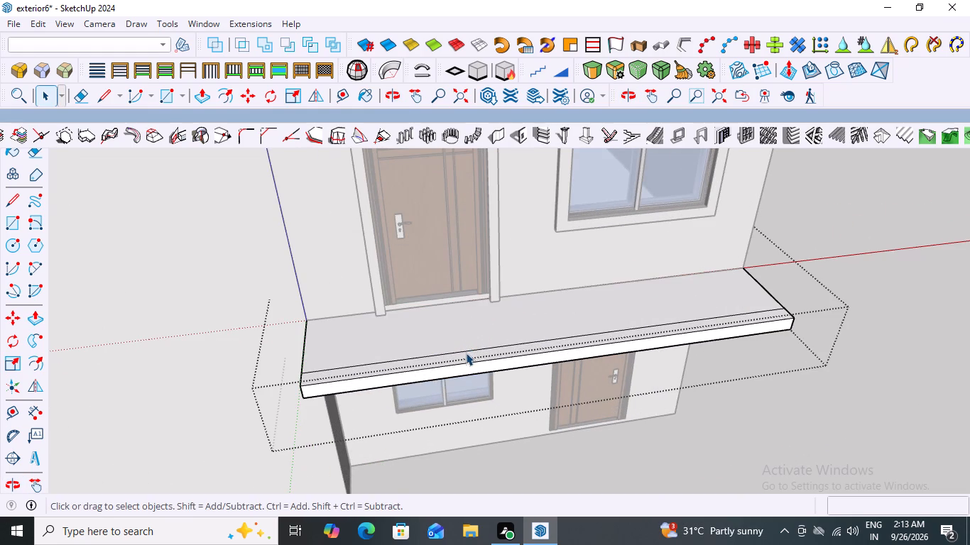
key(ctrl+z)
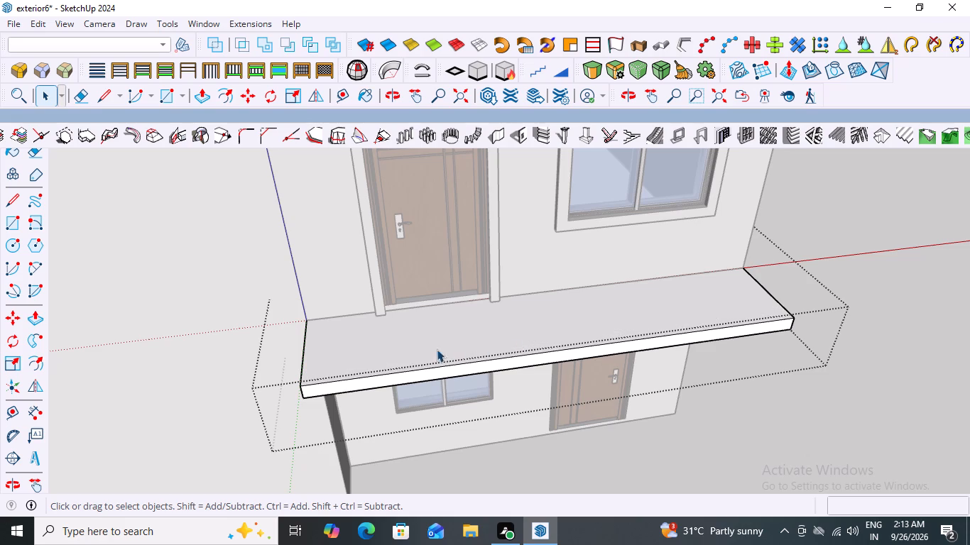
Draw a line about 16' 2" long on the slab's top face, parallel to its front edge and stopping short of both side edges.
key(l)
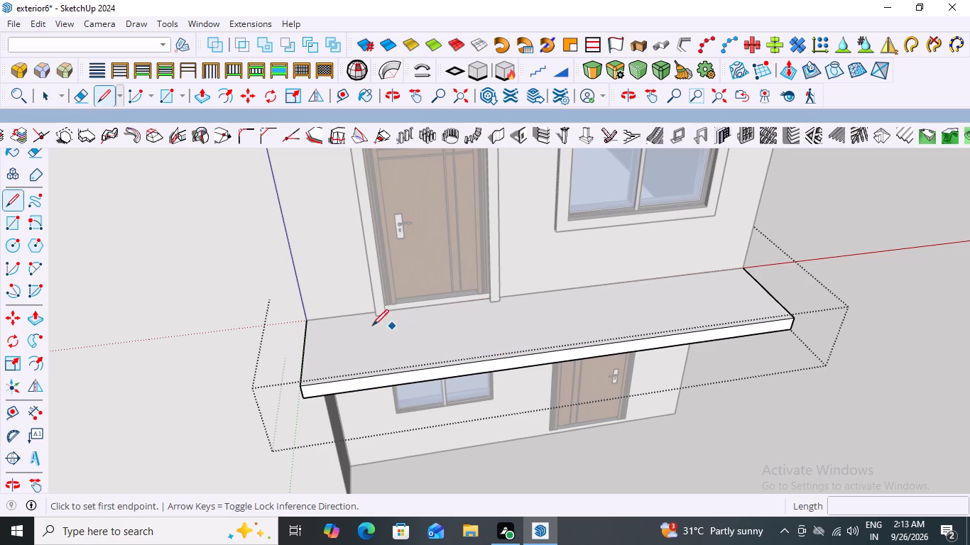
scroll(312, 381, up, 7)
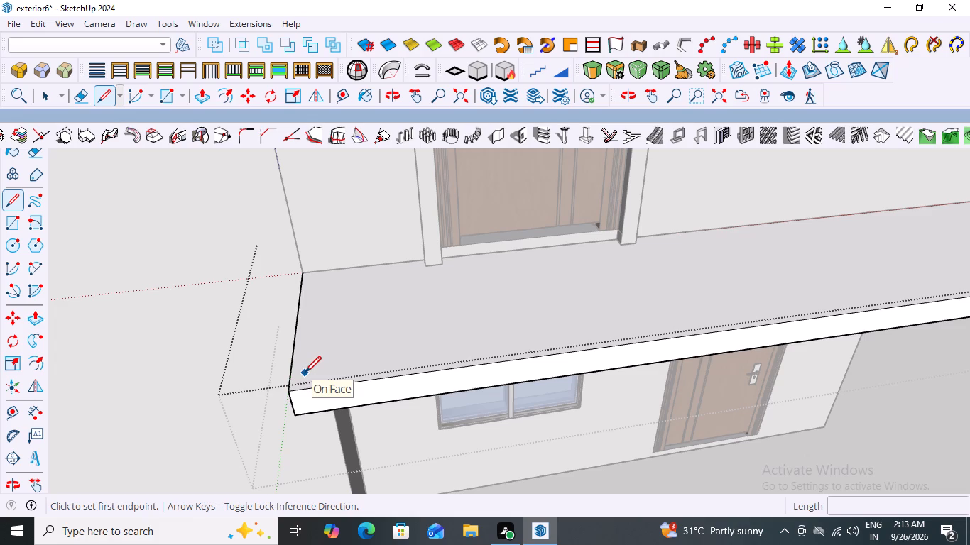
click(305, 373)
scroll(428, 343, down, 9)
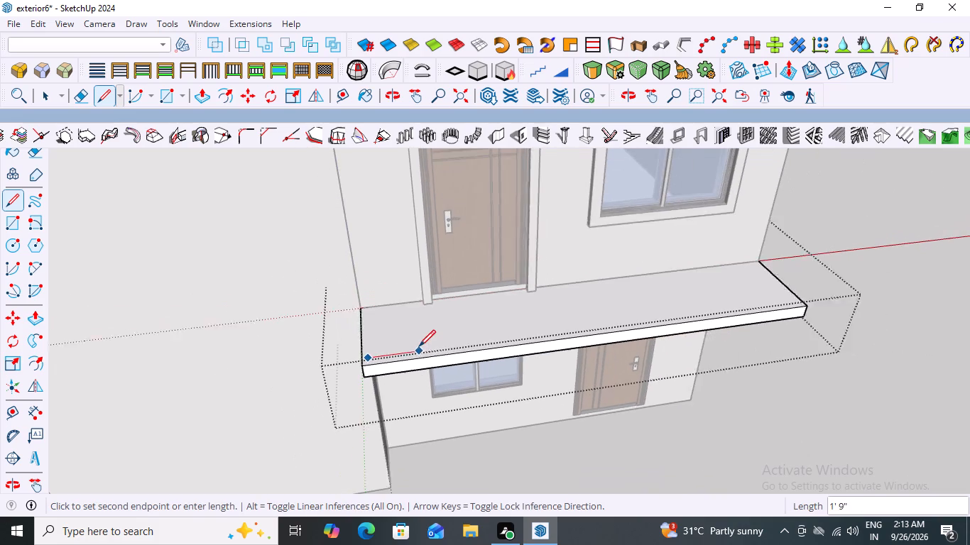
scroll(699, 306, up, 2)
scroll(774, 300, up, 3)
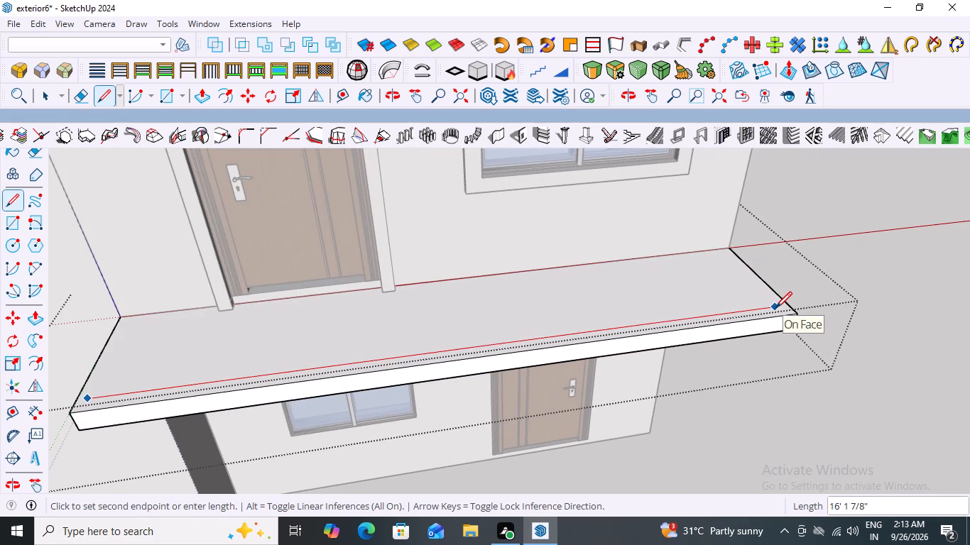
click(773, 307)
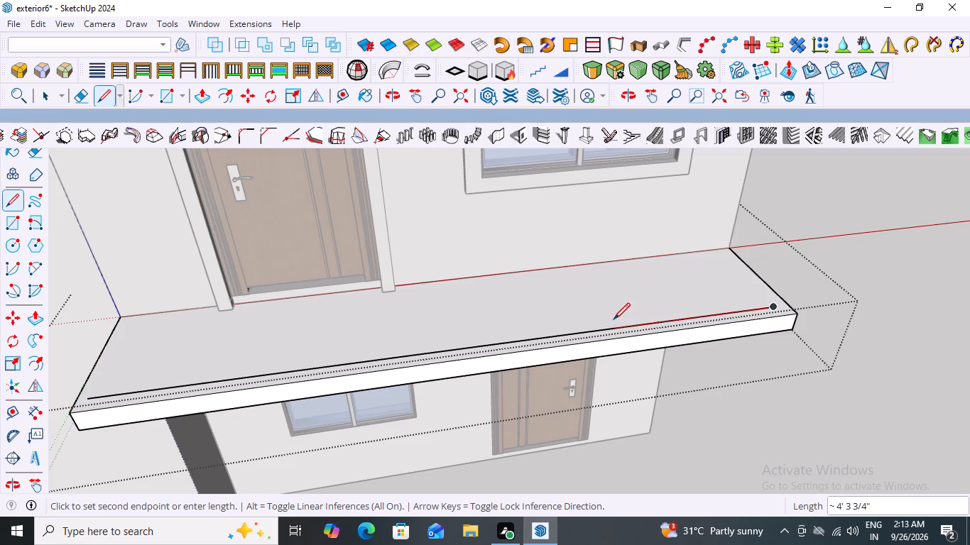
key(space)
Create a panel-fence railing 3' 7 5/16" high along the new line near the slab's front edge, and leave the slab's editing context.
scroll(683, 319, down, 7)
scroll(495, 353, up, 6)
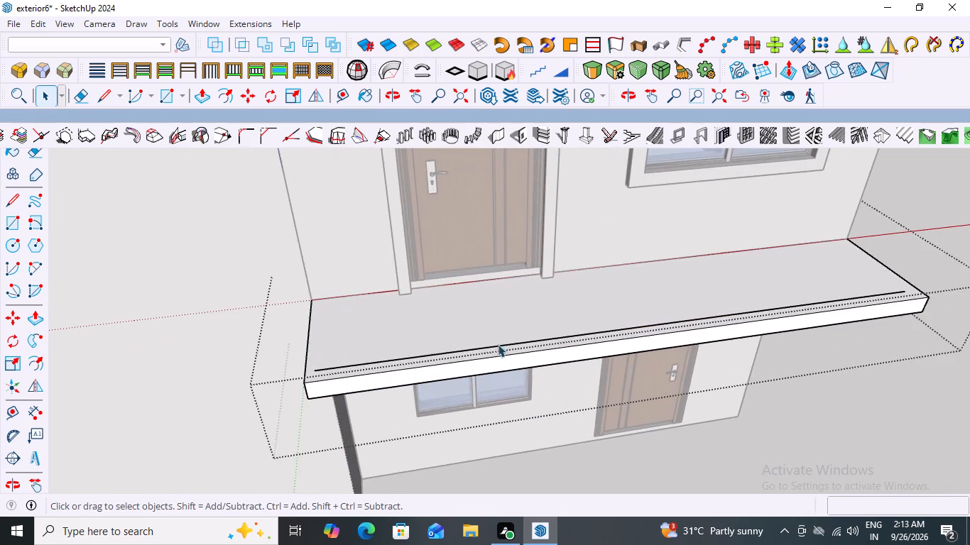
middle_drag(516, 381, 493, 437)
scroll(506, 423, up, 3)
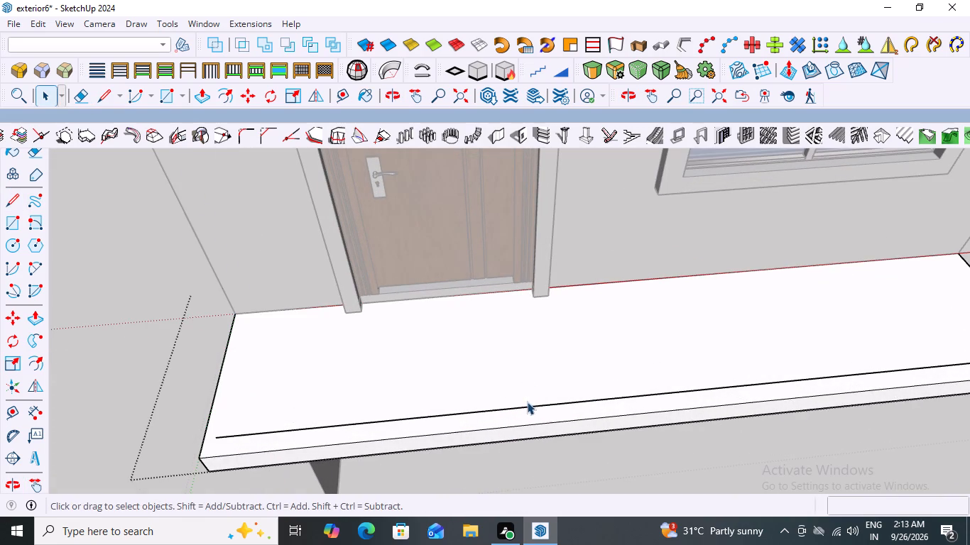
click(528, 403)
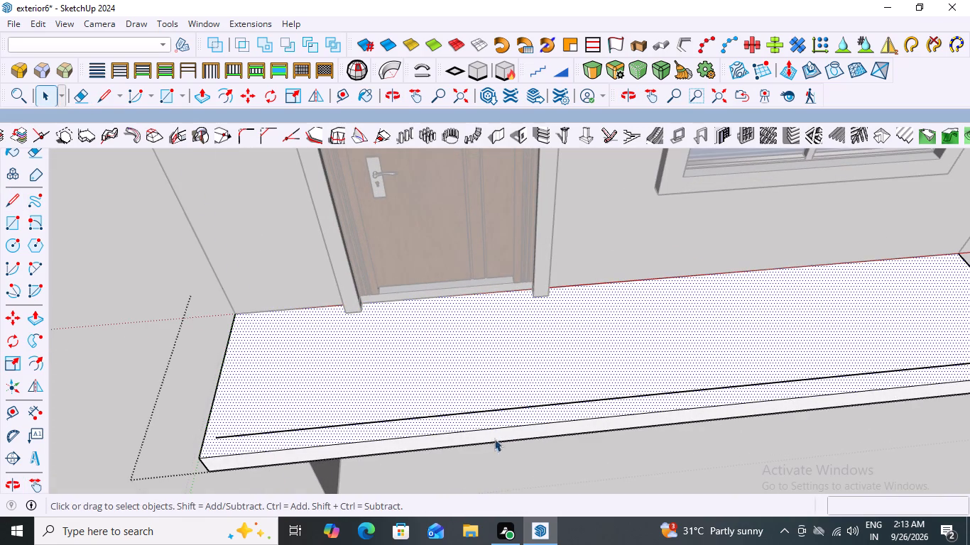
click(518, 453)
click(520, 406)
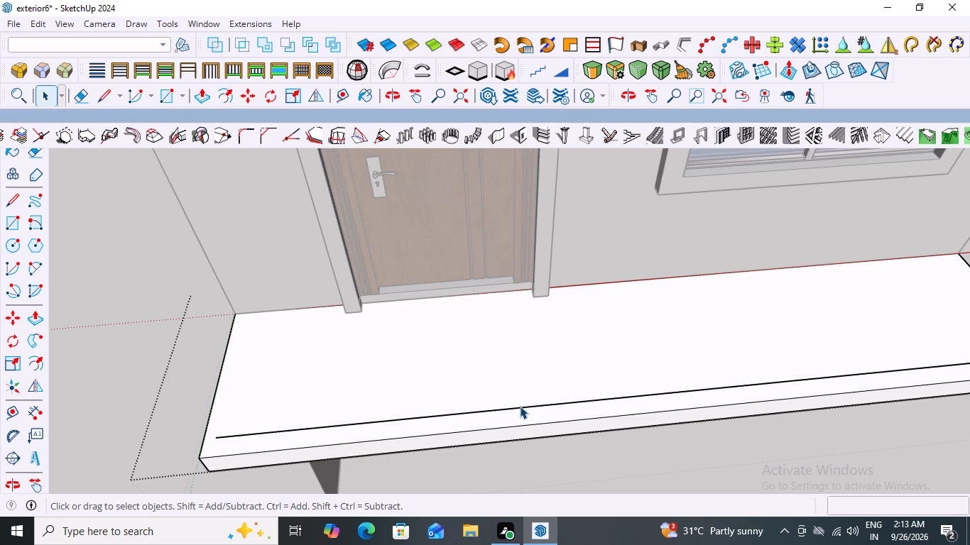
scroll(462, 292, down, 4)
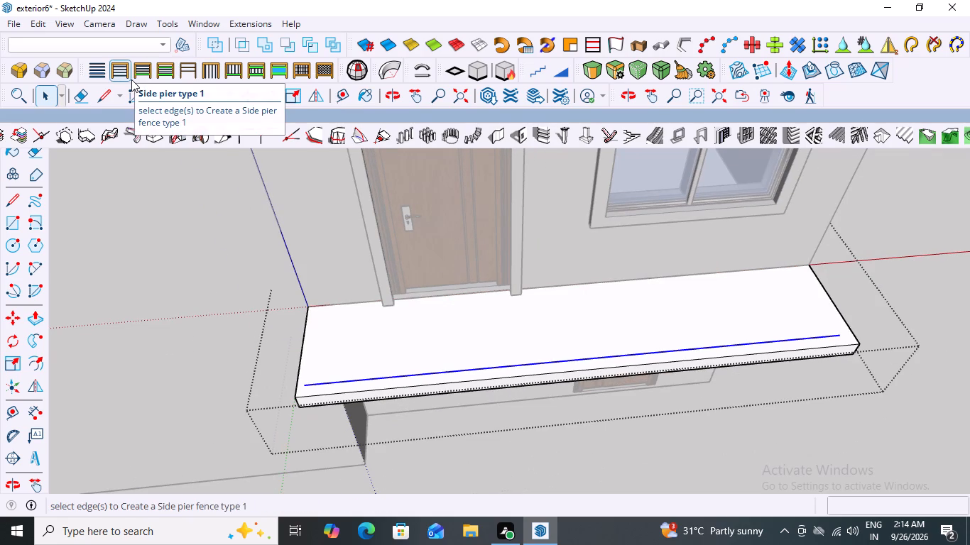
click(279, 71)
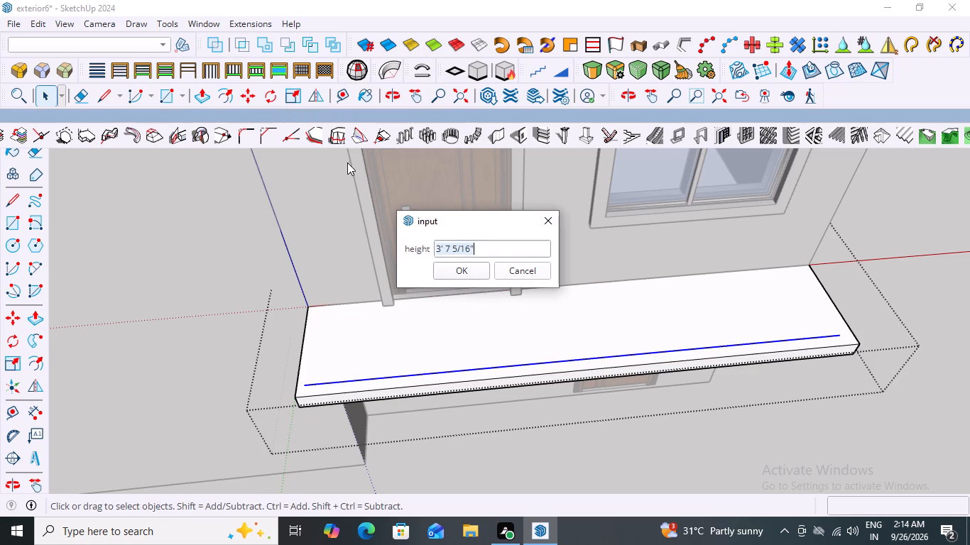
click(464, 268)
scroll(334, 272, down, 5)
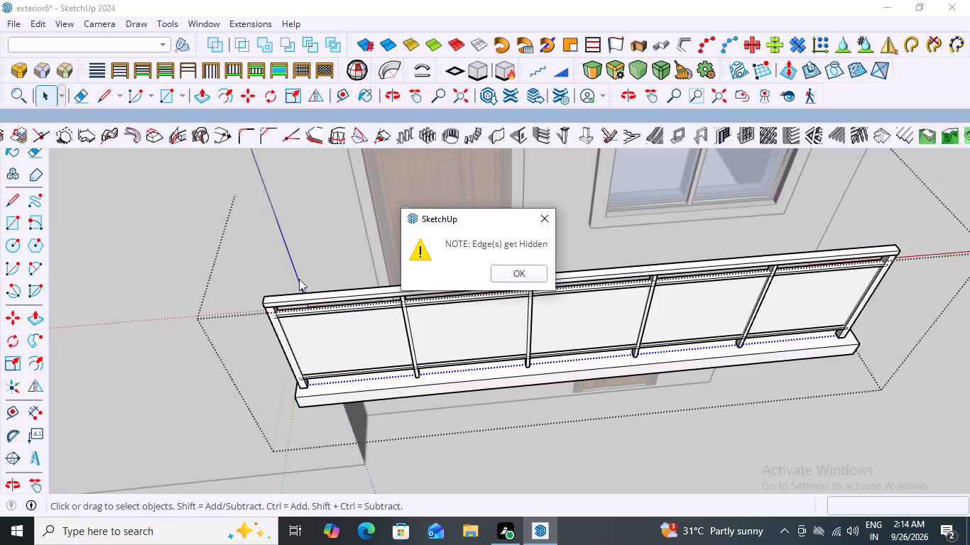
click(516, 275)
scroll(406, 297, down, 3)
scroll(295, 312, down, 4)
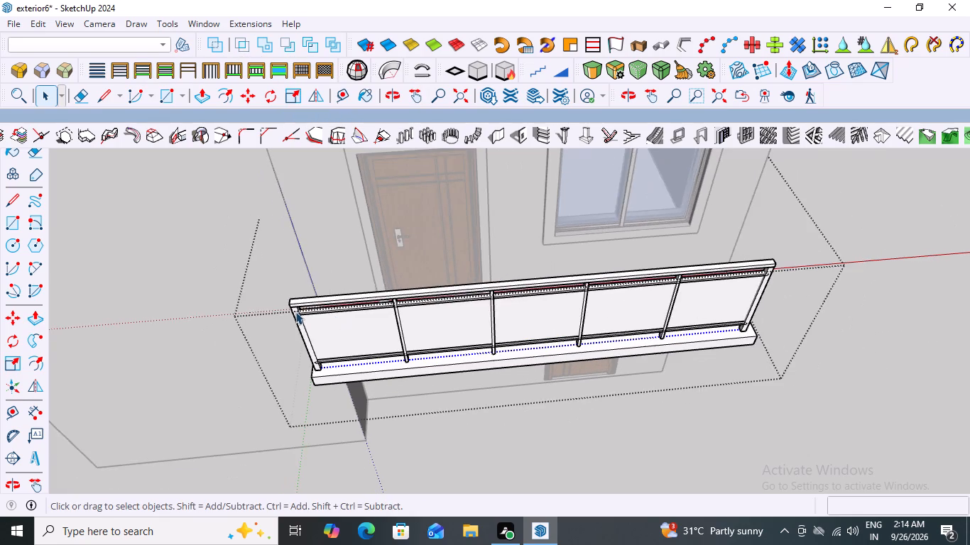
click(792, 258)
Examine the panel railing's fit on the balcony slab from the front, at both ends, and against the whole house.
middle_drag(745, 277, 630, 192)
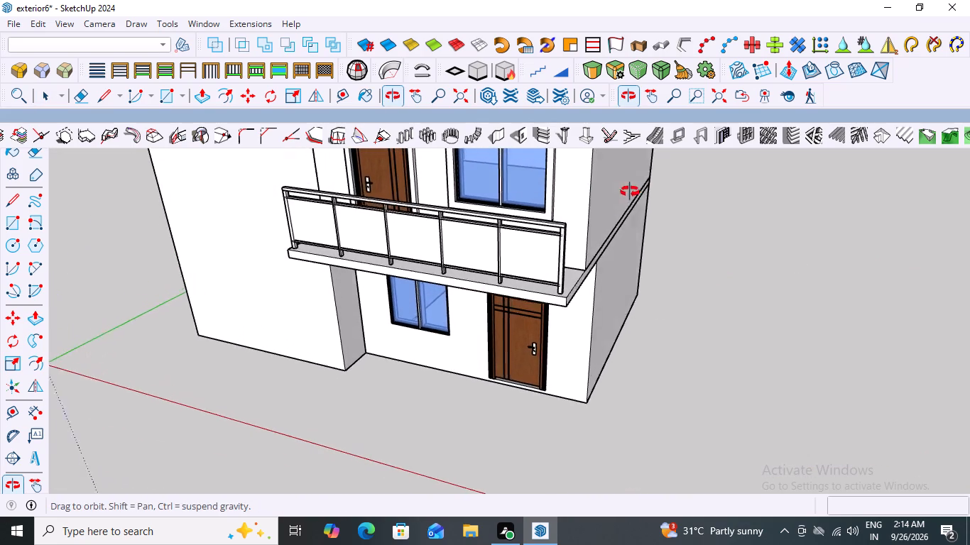
middle_drag(630, 192, 855, 171)
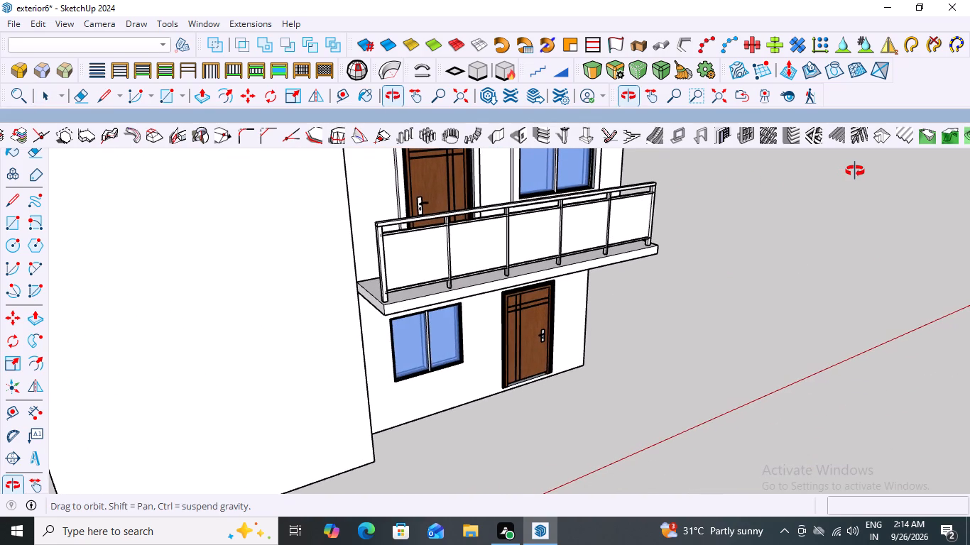
middle_drag(855, 171, 770, 192)
scroll(770, 192, down, 4)
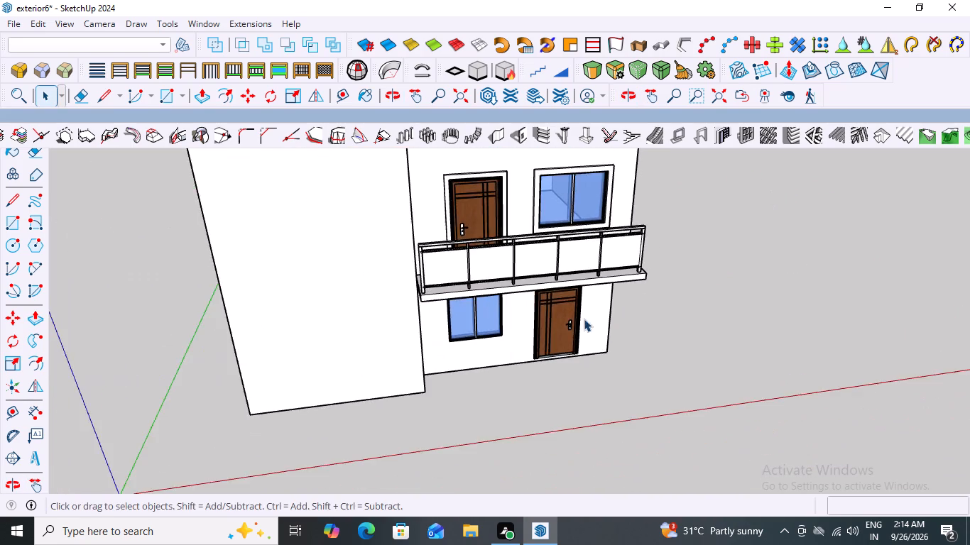
scroll(584, 319, down, 4)
middle_drag(670, 330, 633, 241)
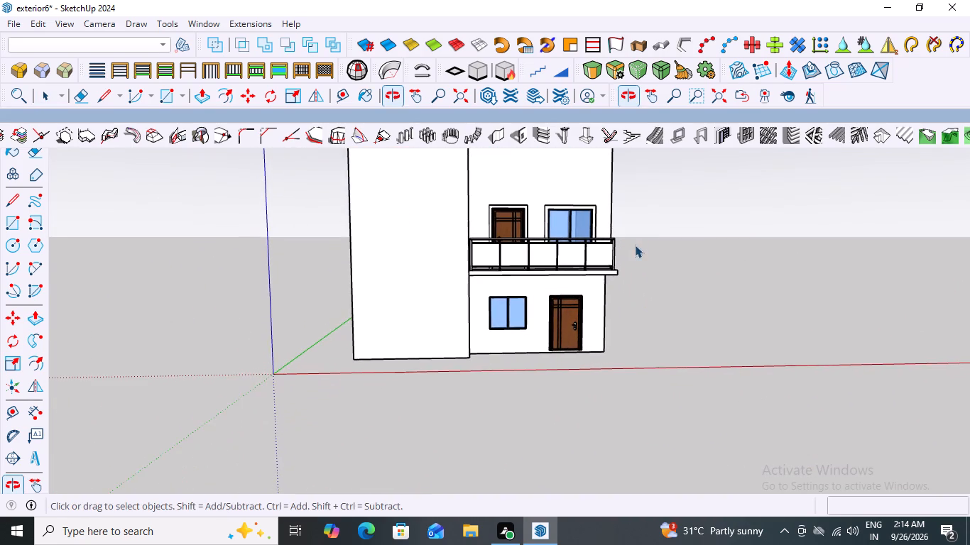
scroll(570, 255, up, 10)
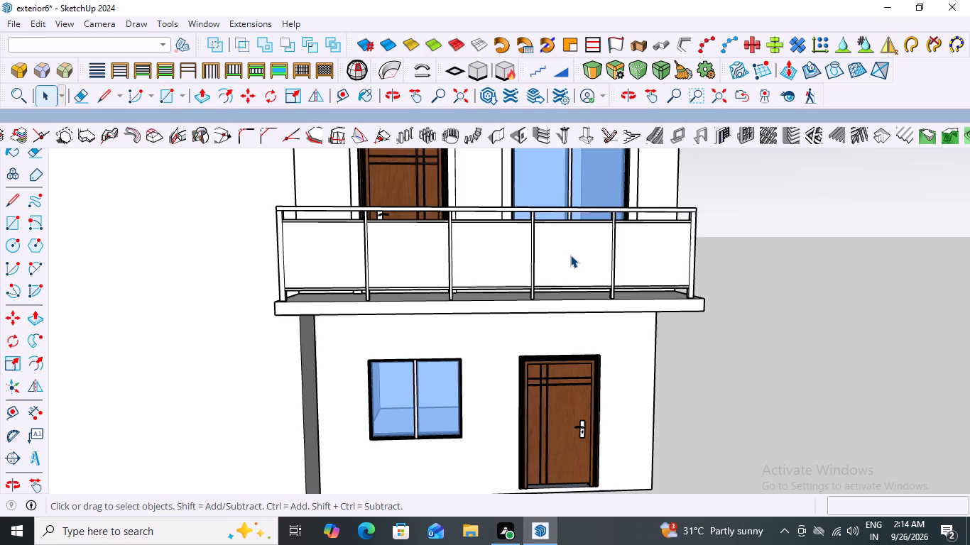
scroll(570, 255, down, 4)
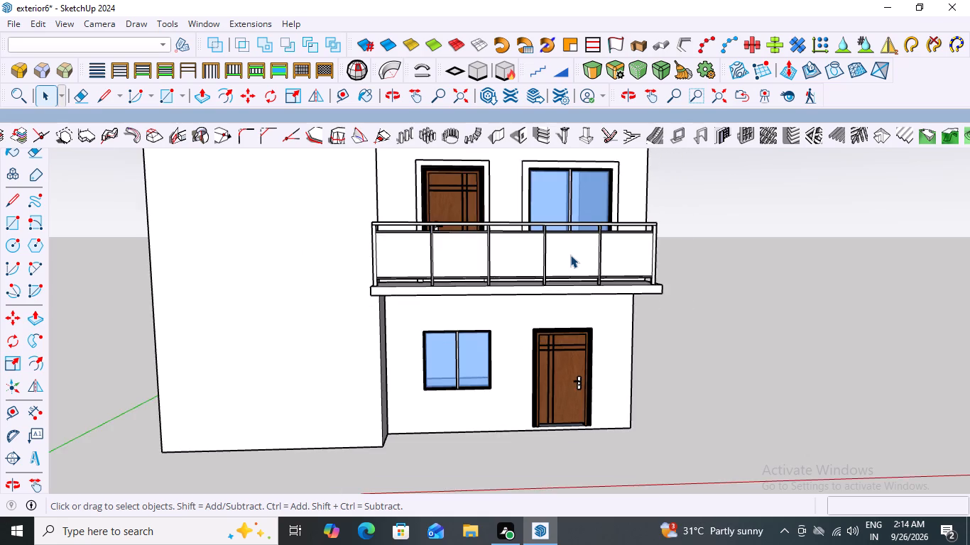
scroll(592, 276, down, 3)
scroll(696, 251, down, 7)
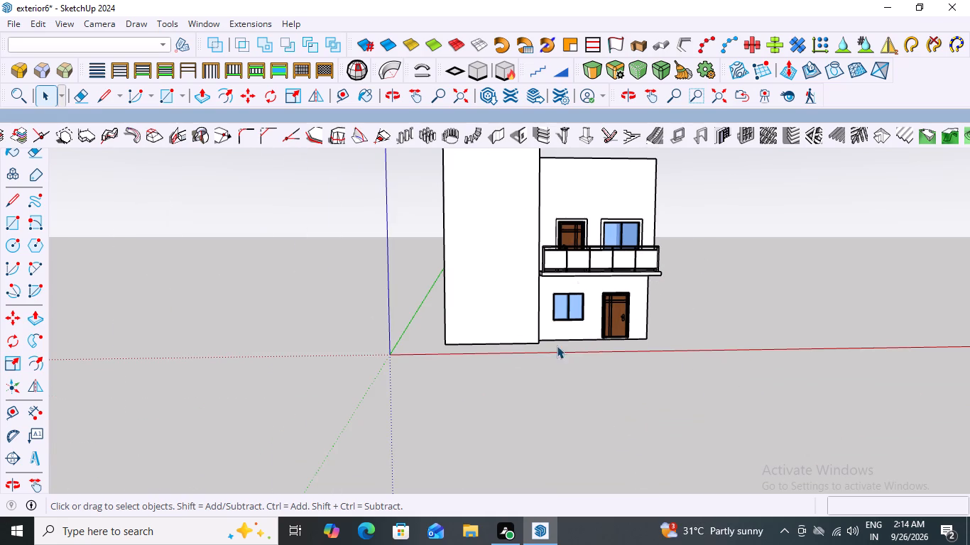
middle_drag(725, 224, 528, 334)
scroll(528, 334, up, 7)
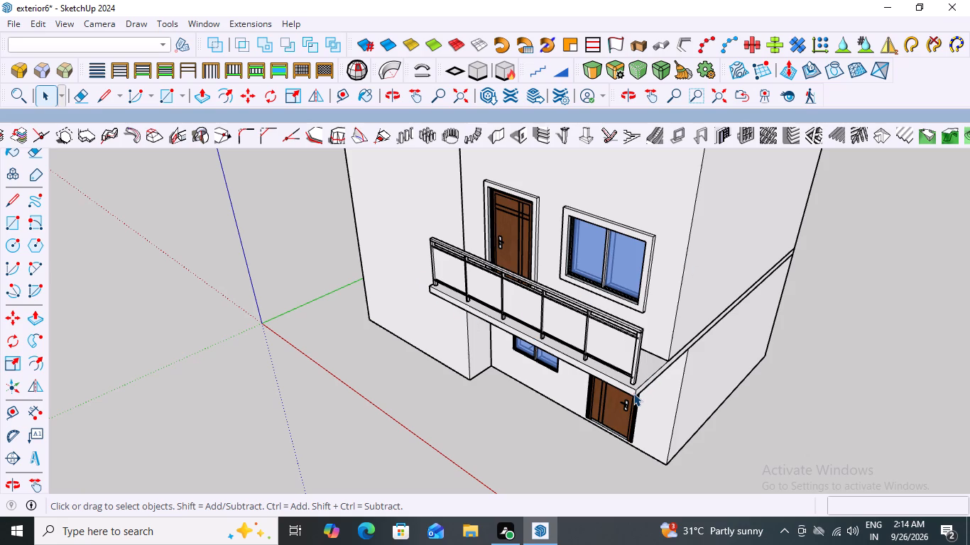
scroll(555, 360, down, 6)
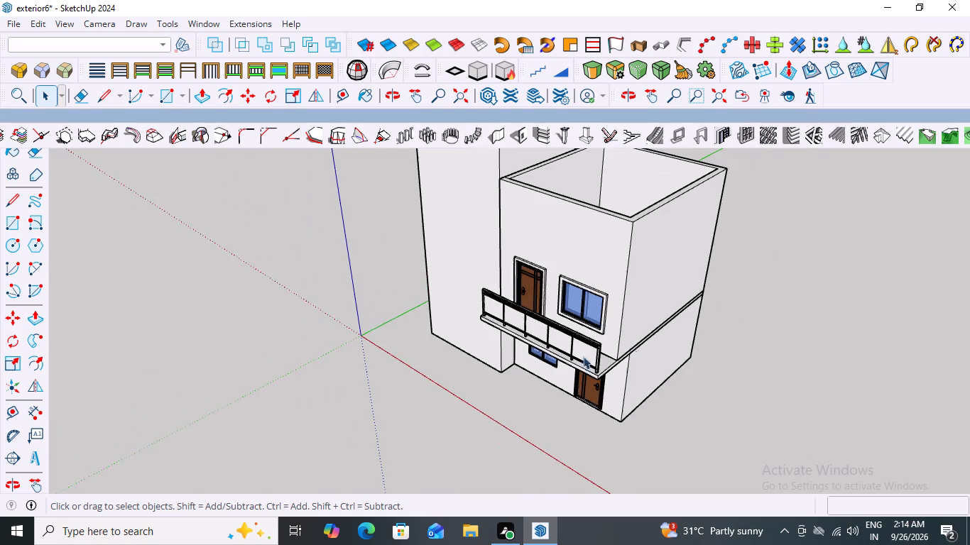
middle_drag(639, 341, 484, 270)
scroll(499, 348, up, 6)
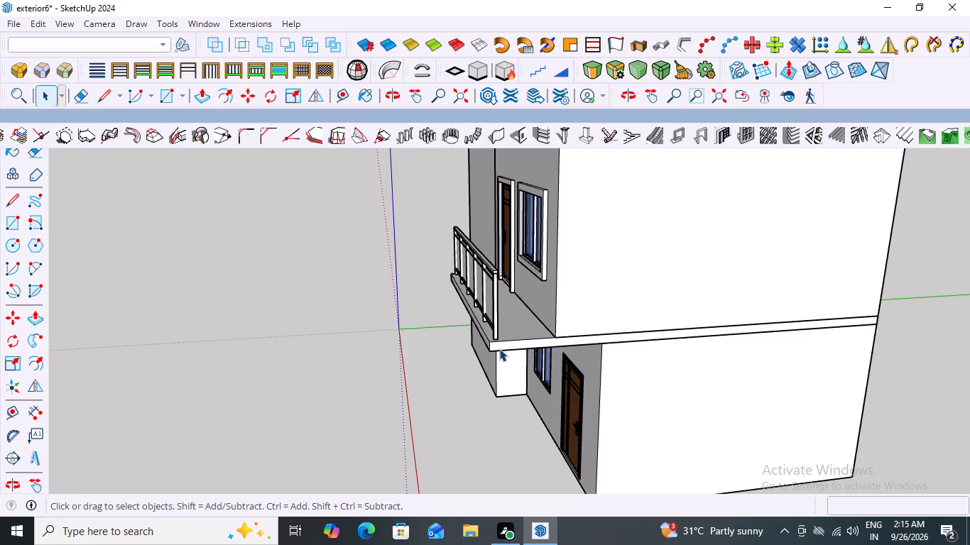
scroll(499, 348, up, 1)
scroll(499, 348, down, 6)
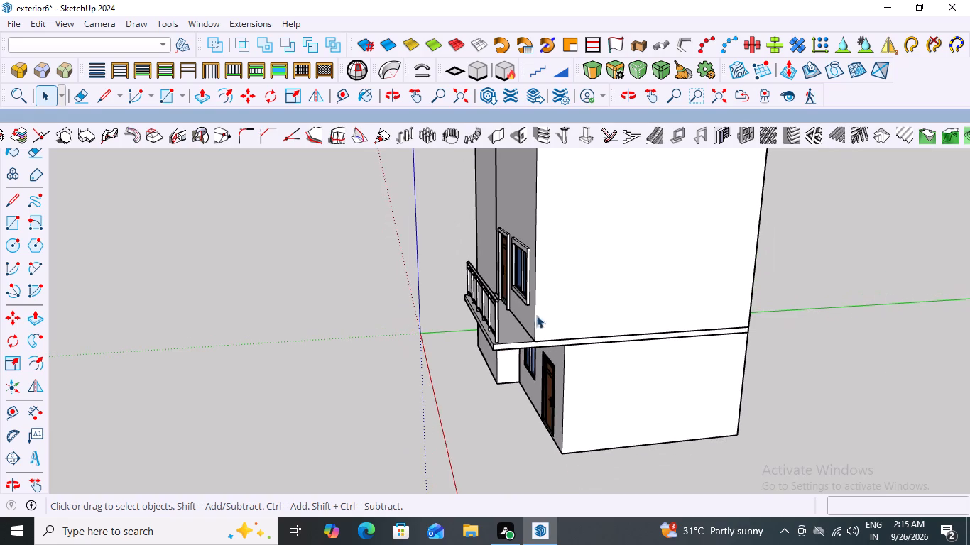
middle_drag(550, 336, 666, 338)
scroll(551, 336, down, 1)
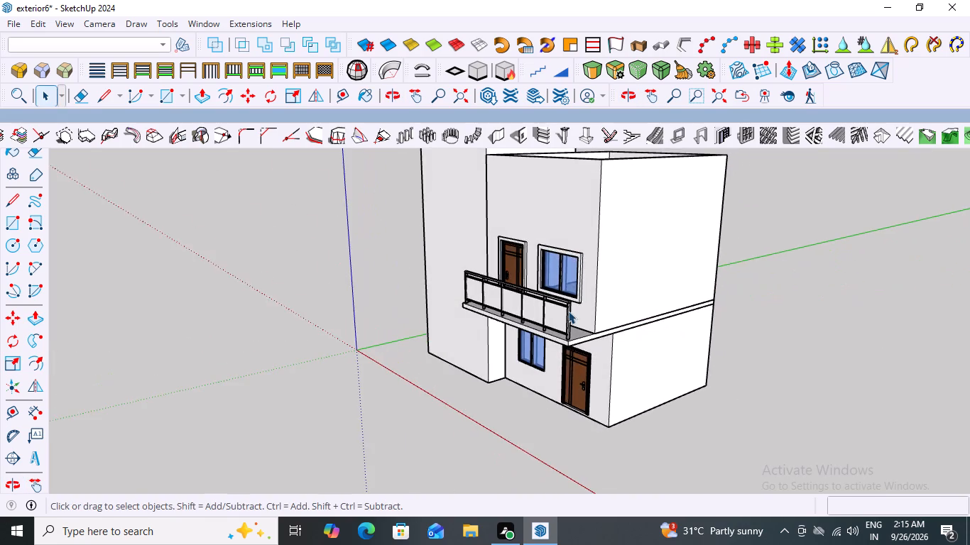
scroll(568, 311, up, 6)
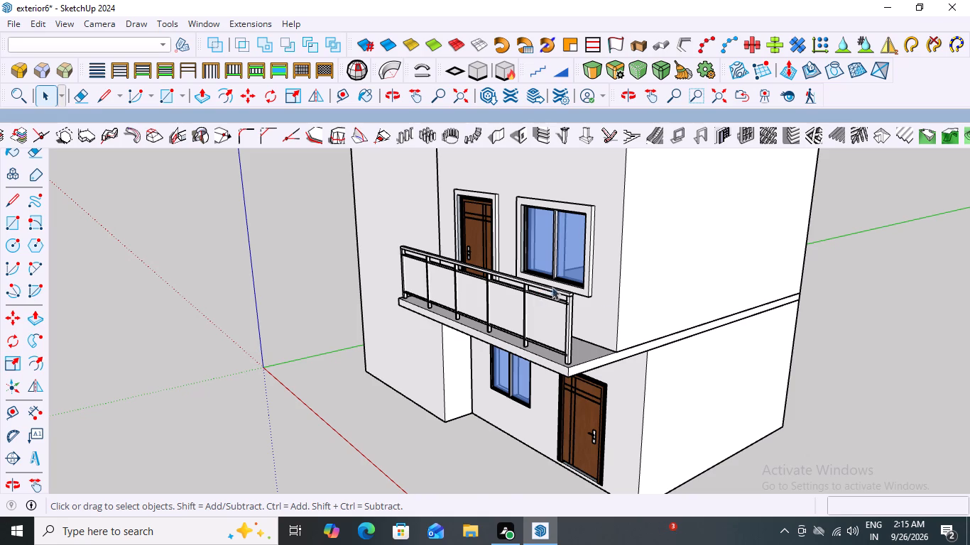
scroll(604, 292, down, 3)
scroll(537, 313, down, 6)
middle_drag(473, 303, 668, 342)
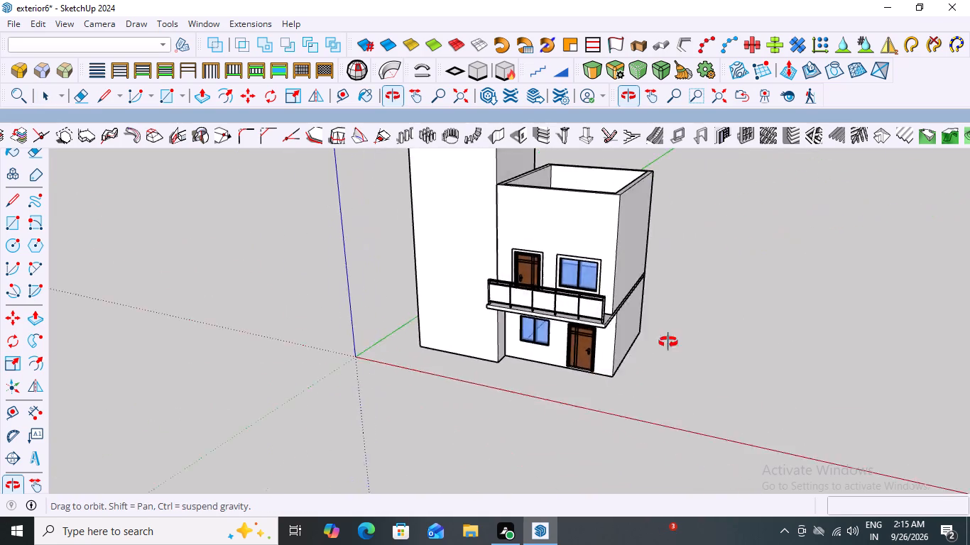
middle_drag(668, 342, 783, 344)
scroll(579, 248, up, 3)
scroll(470, 322, up, 8)
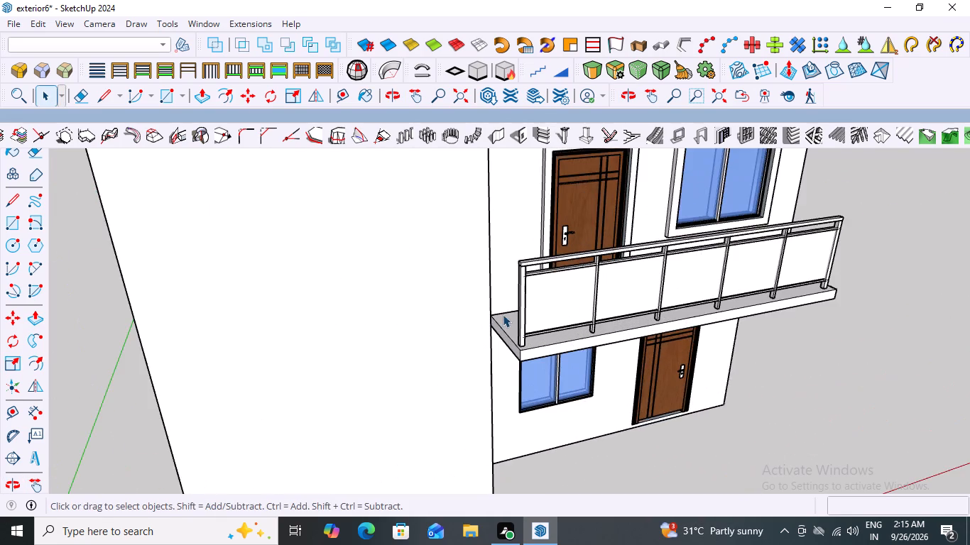
scroll(503, 314, up, 4)
middle_drag(513, 320, 554, 339)
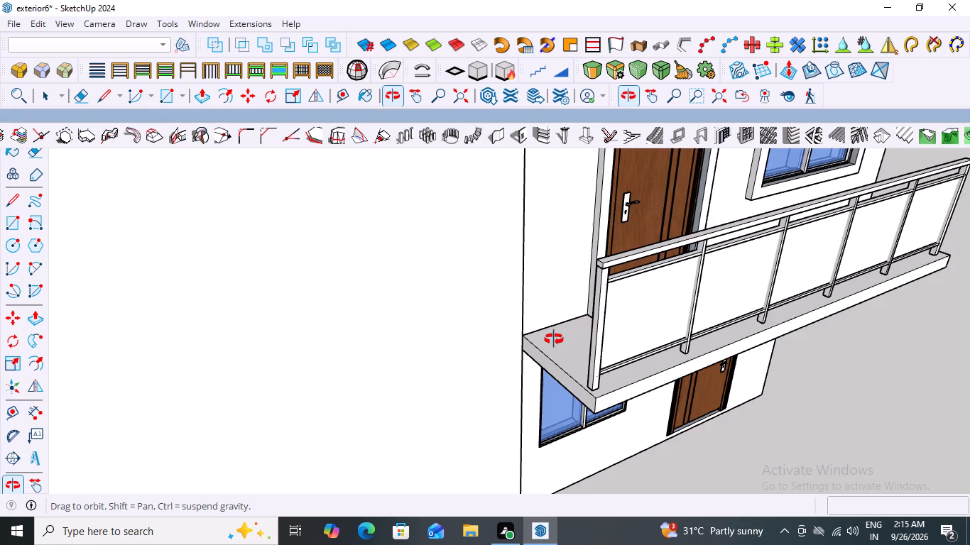
middle_drag(554, 339, 417, 284)
scroll(418, 271, down, 12)
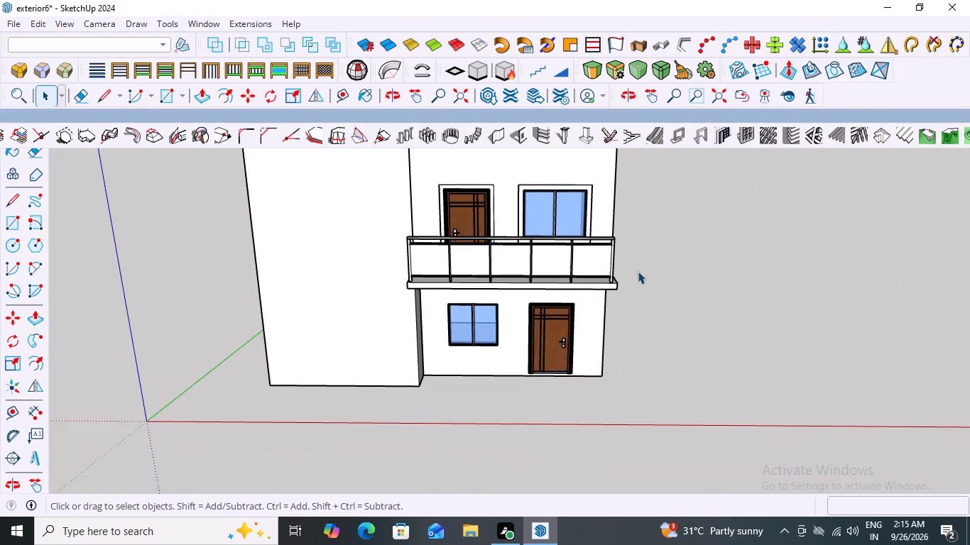
middle_click(638, 271)
middle_drag(634, 271, 609, 256)
scroll(609, 256, down, 9)
scroll(567, 194, up, 3)
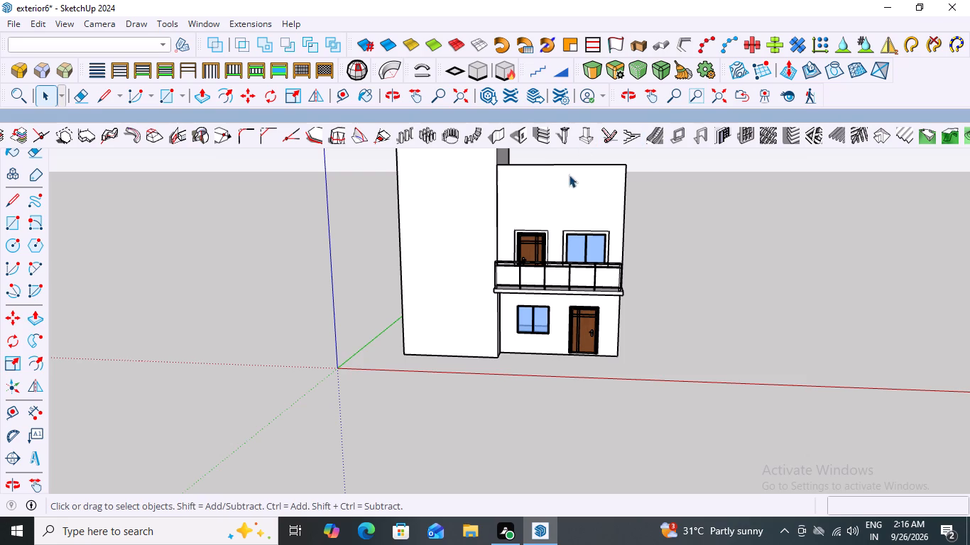
Examine the house front, the balcony railing and the blank wall above the upper door and window from several angles and distances.
scroll(670, 246, down, 2)
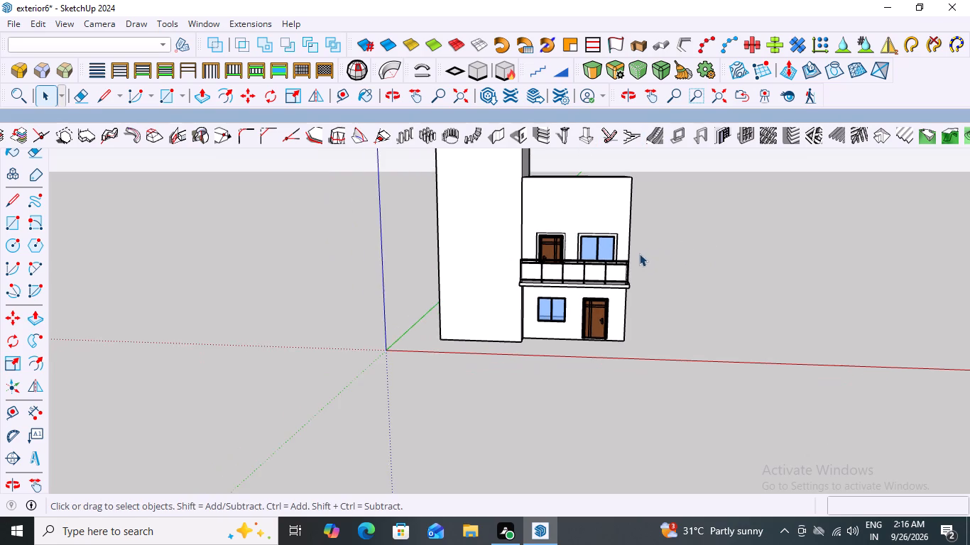
middle_drag(653, 228, 708, 208)
scroll(604, 231, up, 4)
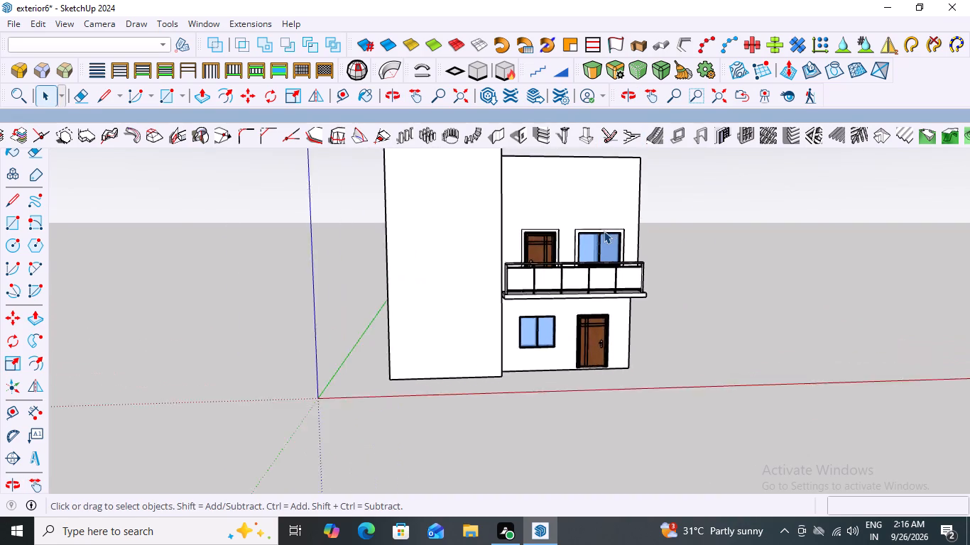
scroll(604, 231, up, 2)
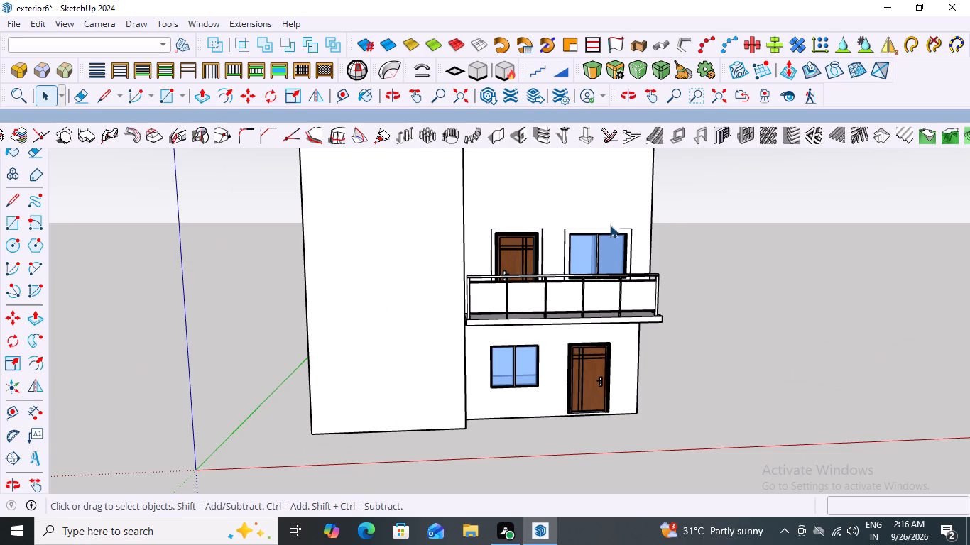
scroll(610, 225, down, 6)
middle_drag(677, 253, 537, 292)
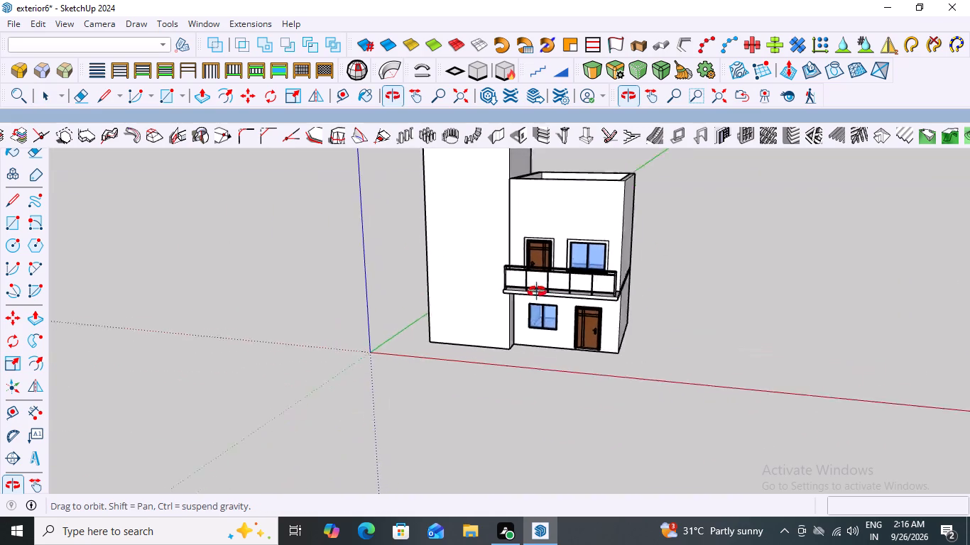
middle_drag(537, 292, 521, 286)
scroll(517, 323, up, 7)
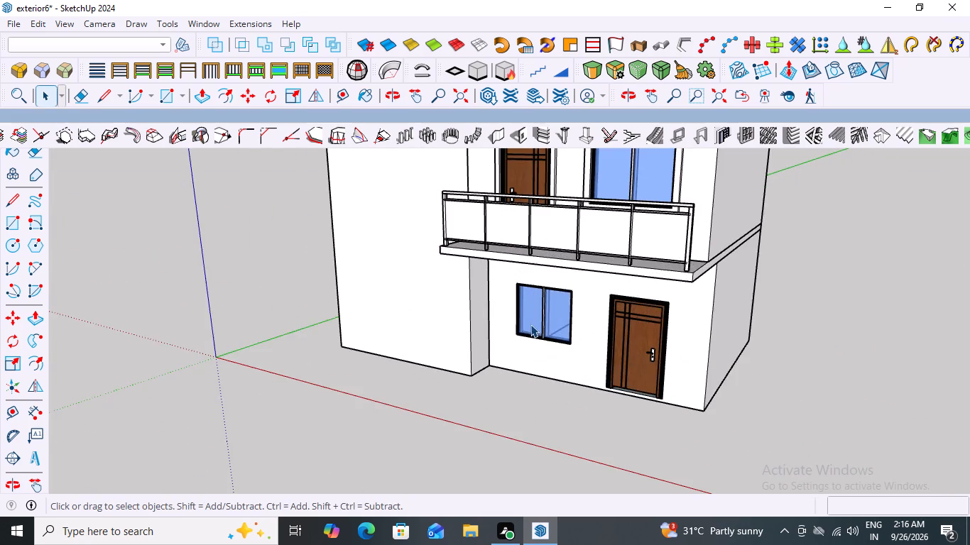
scroll(530, 324, down, 12)
middle_drag(648, 356, 798, 347)
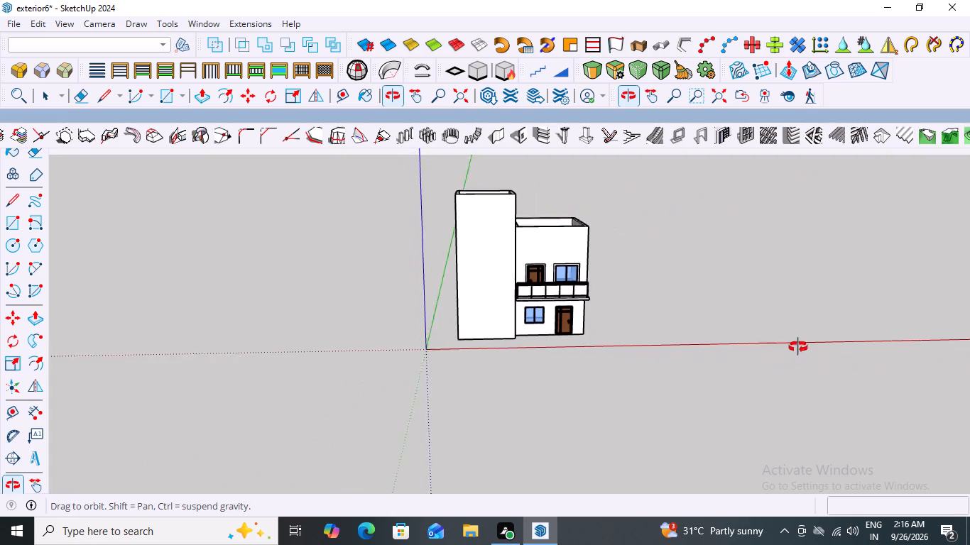
middle_drag(798, 347, 805, 343)
scroll(572, 259, up, 6)
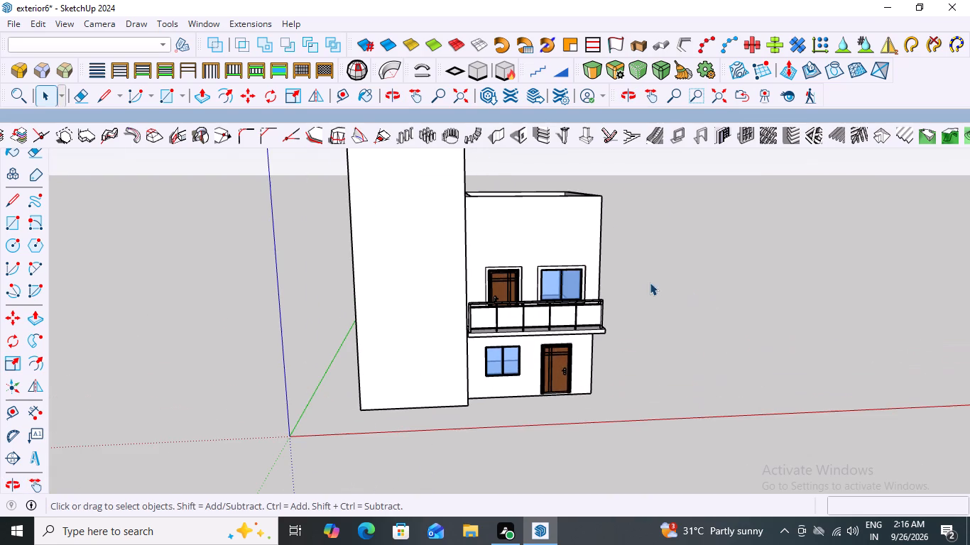
scroll(653, 297, up, 3)
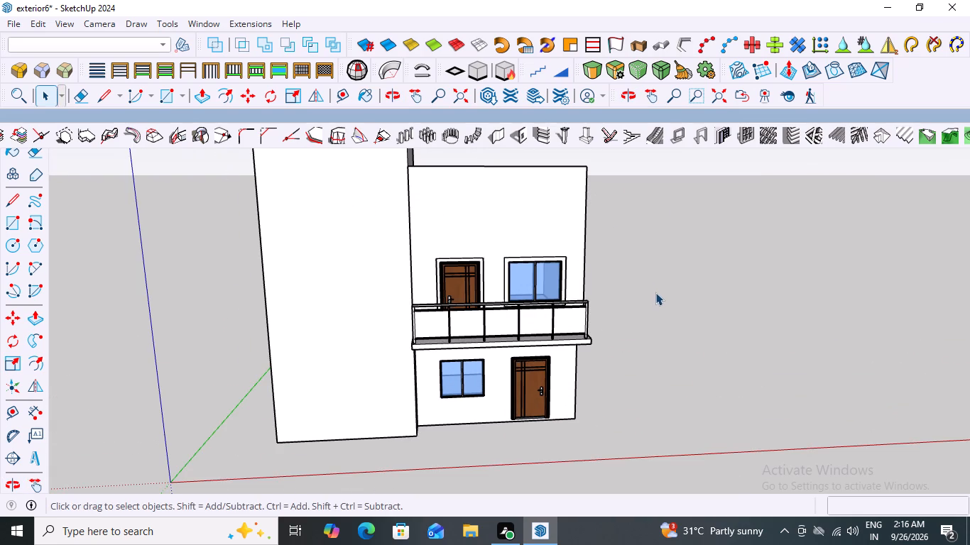
click(653, 291)
scroll(638, 299, up, 2)
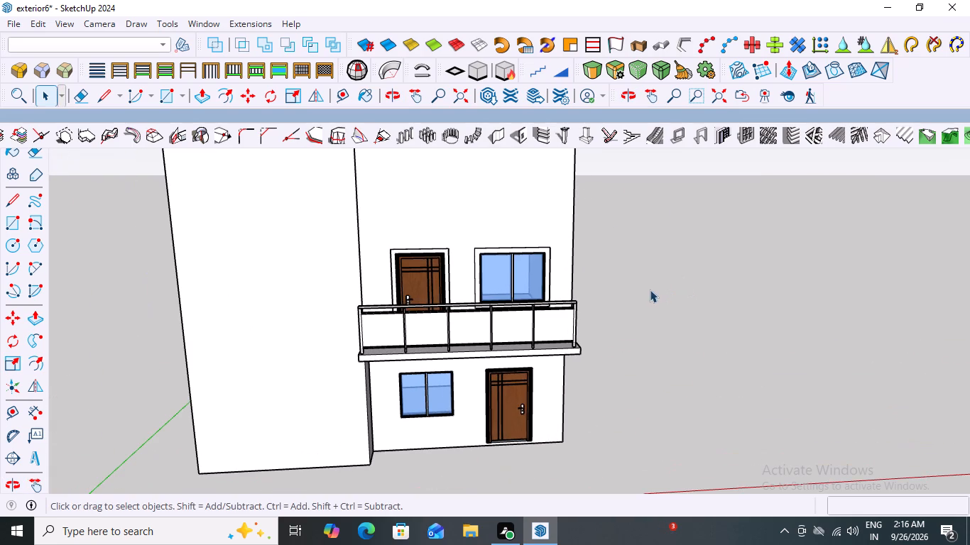
scroll(631, 295, down, 6)
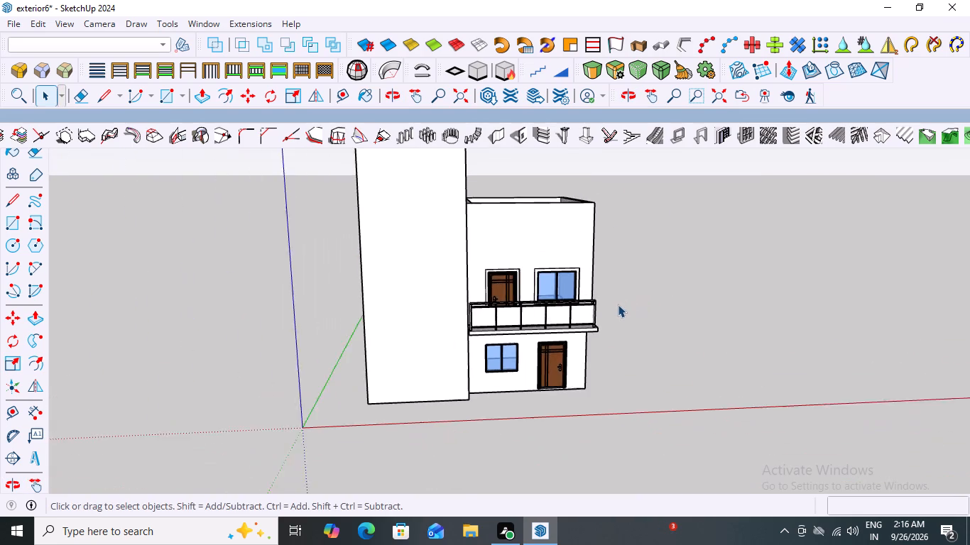
scroll(618, 304, down, 2)
middle_drag(636, 241, 622, 192)
scroll(622, 192, up, 1)
scroll(606, 260, up, 3)
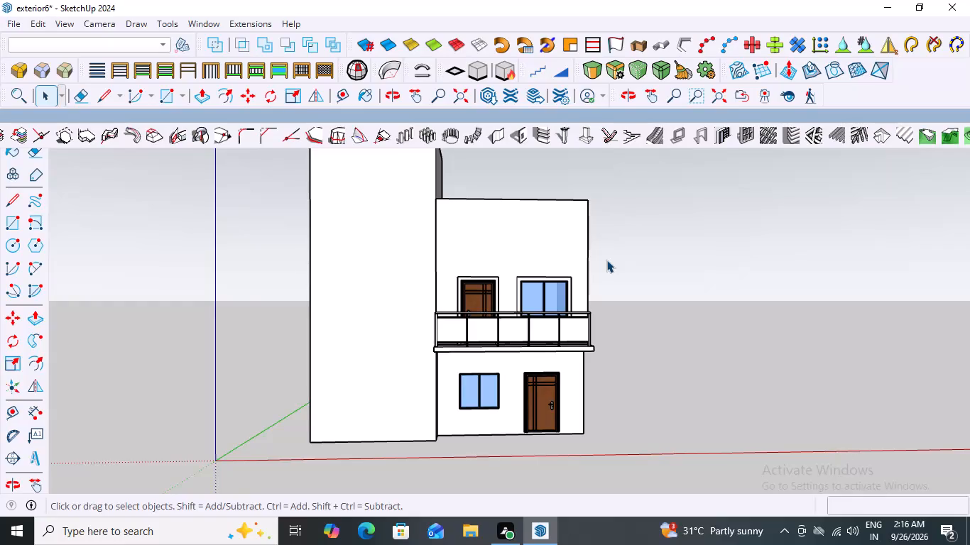
scroll(606, 260, down, 2)
scroll(669, 291, up, 7)
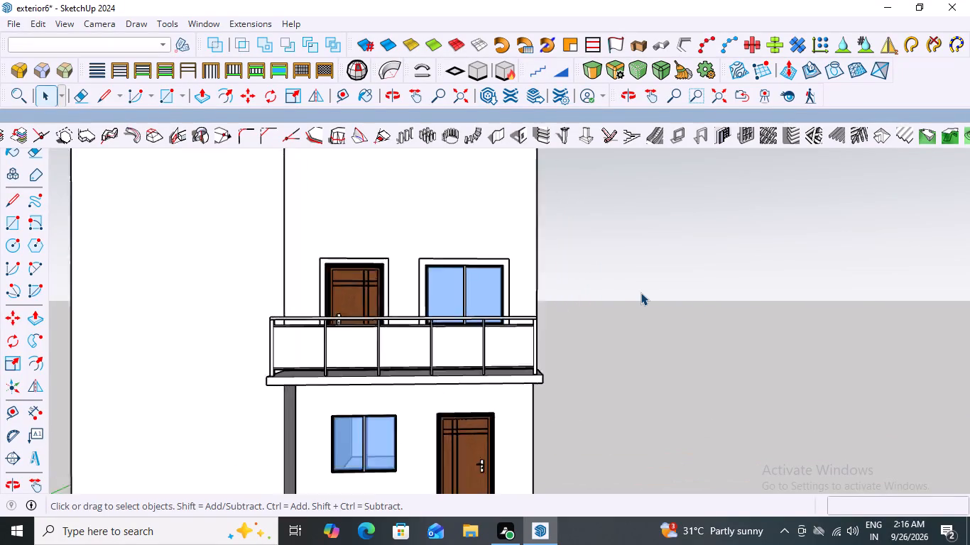
scroll(641, 292, up, 1)
scroll(641, 292, down, 12)
middle_drag(662, 297, 484, 331)
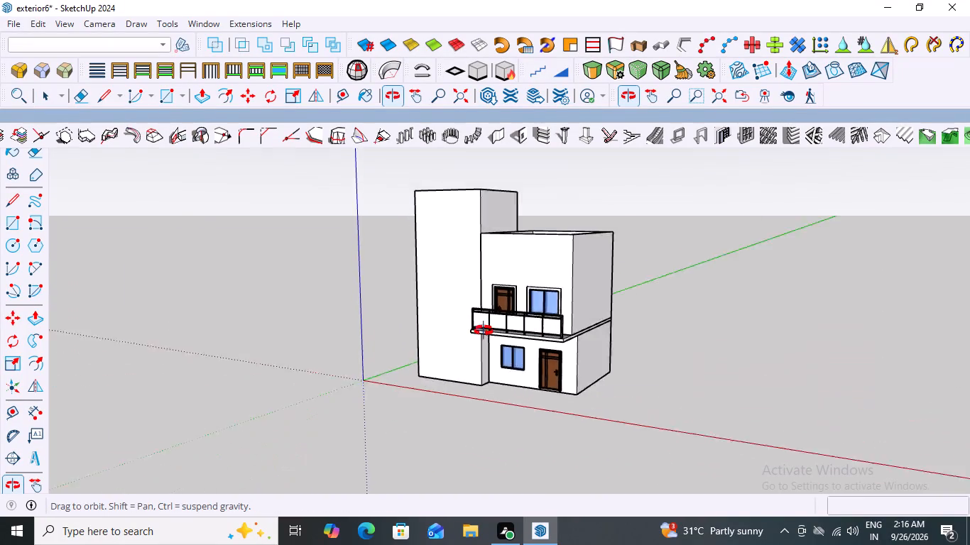
middle_drag(484, 331, 551, 405)
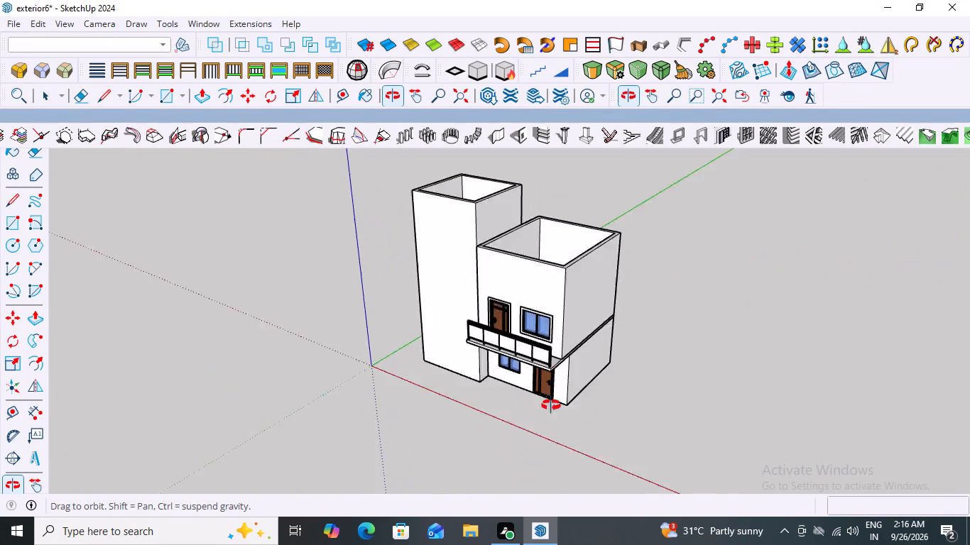
middle_drag(551, 405, 552, 404)
middle_drag(588, 396, 697, 263)
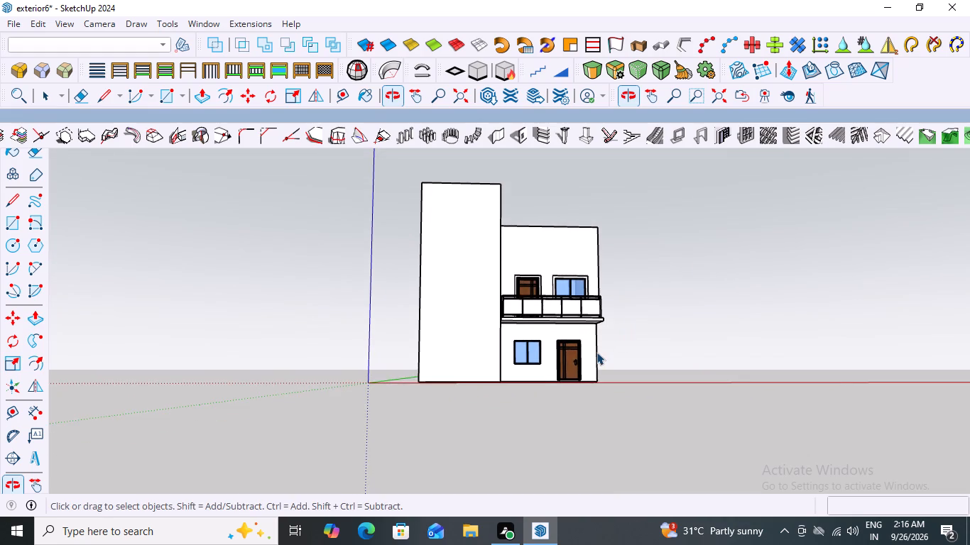
scroll(596, 352, up, 4)
scroll(618, 305, down, 2)
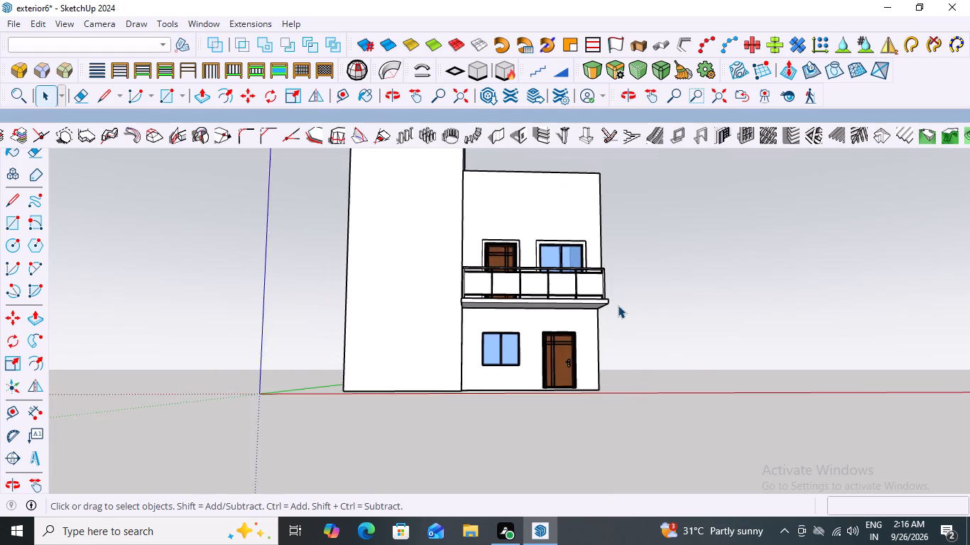
middle_drag(613, 292, 600, 395)
scroll(583, 351, up, 4)
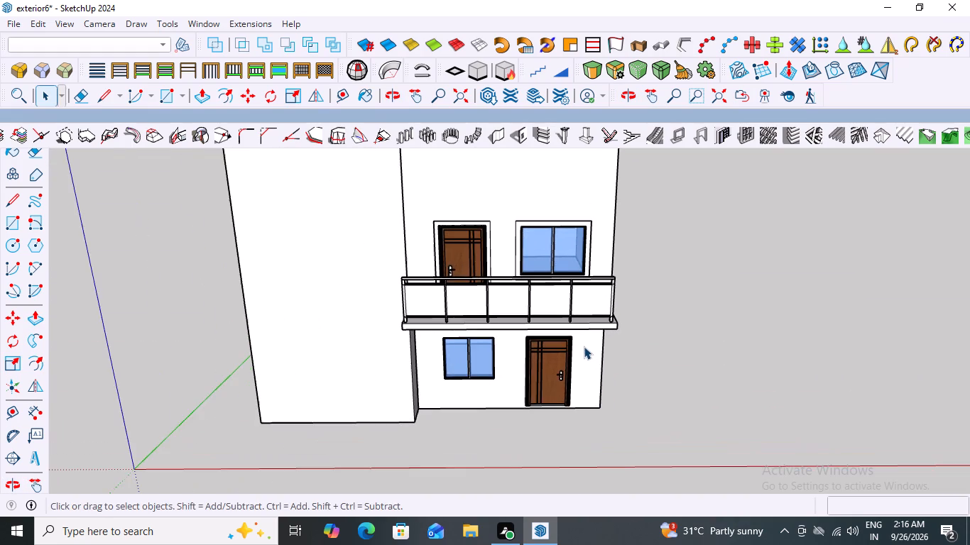
scroll(584, 346, down, 4)
middle_drag(644, 265, 643, 228)
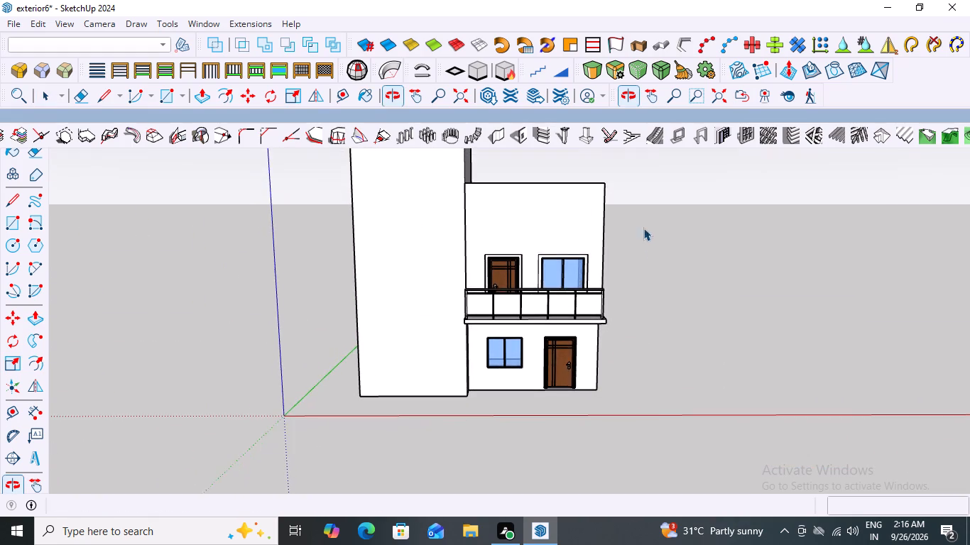
middle_drag(660, 279, 653, 287)
scroll(642, 294, up, 2)
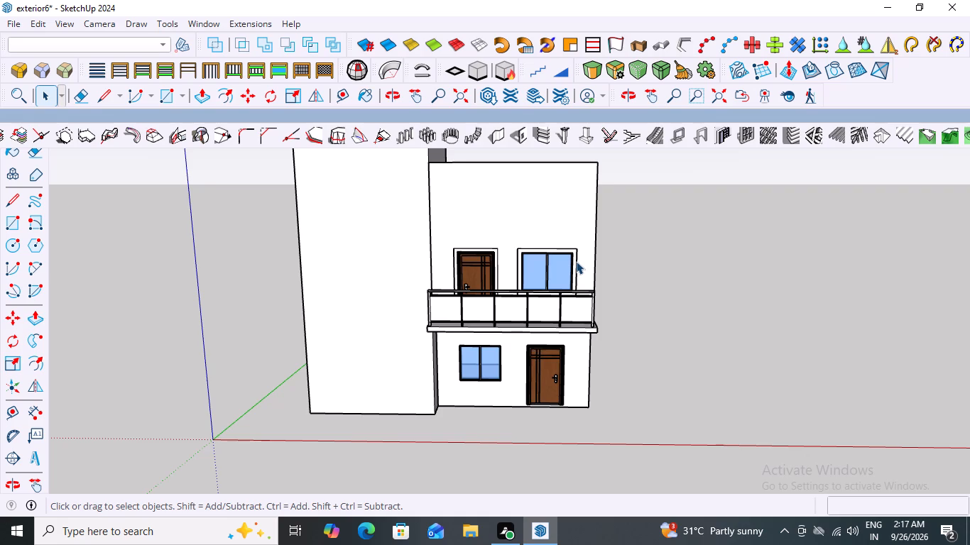
scroll(576, 261, down, 3)
middle_drag(551, 197, 642, 210)
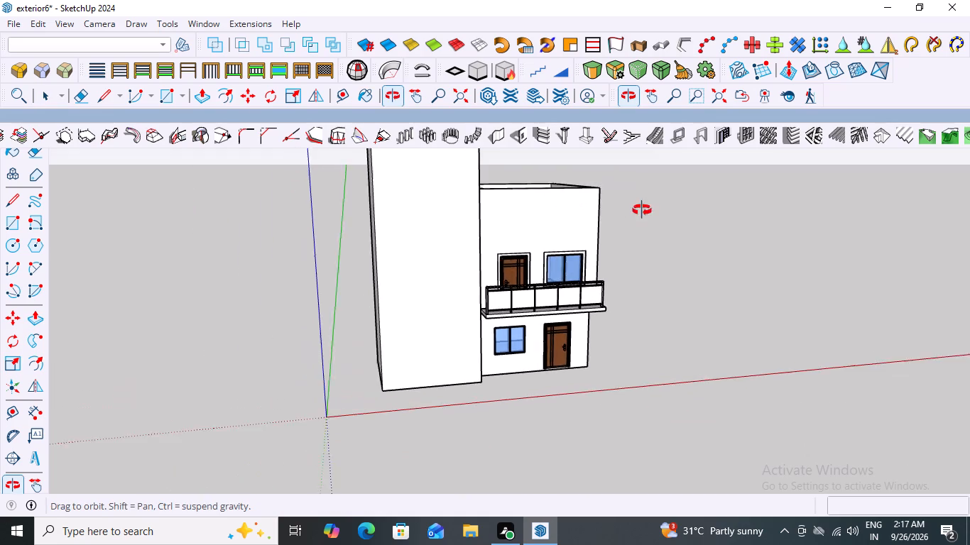
middle_drag(642, 210, 611, 189)
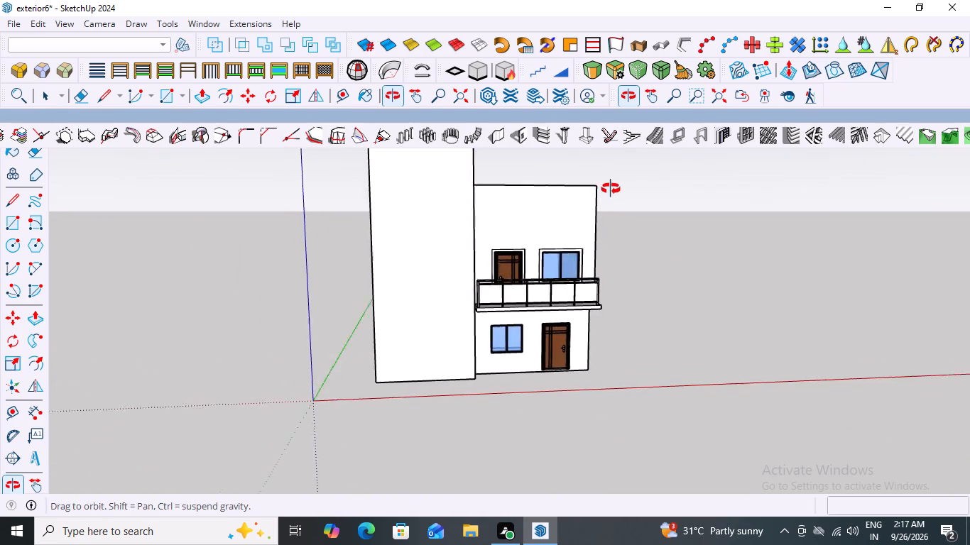
middle_drag(611, 189, 565, 201)
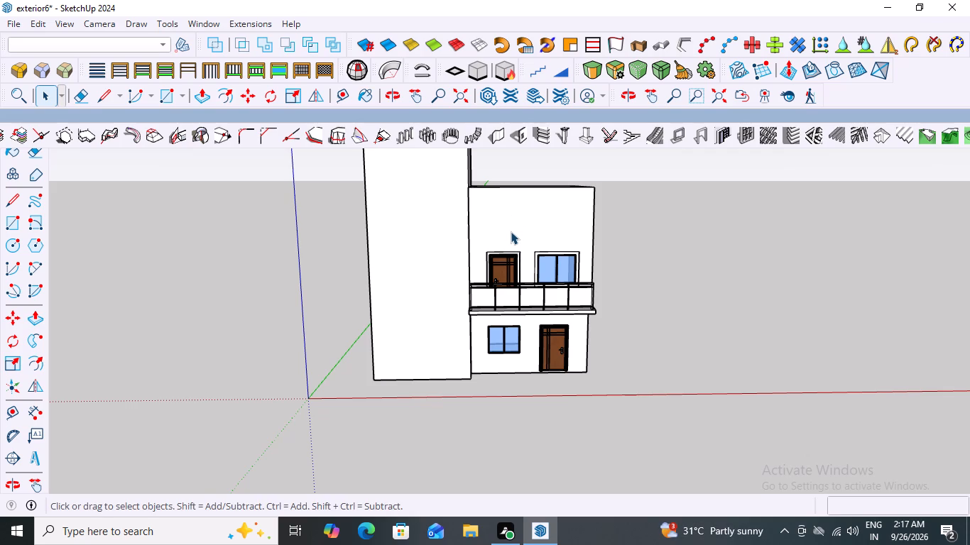
Inside the upper block, draw a horizontal rectangle about 1' 8 5/8" by 16' 9 9/16" above the door and window, overlapping the tower side.
scroll(511, 231, up, 2)
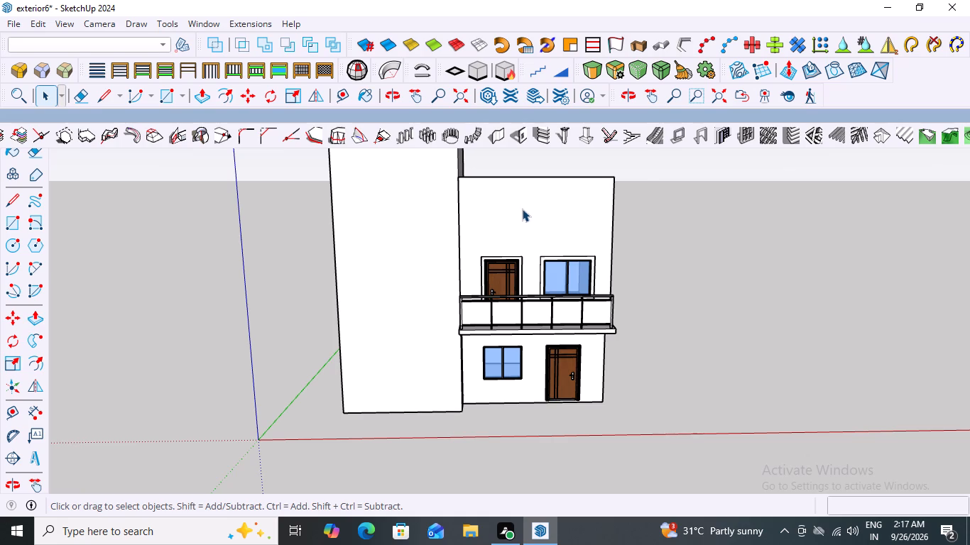
double_click(522, 209)
scroll(523, 202, up, 2)
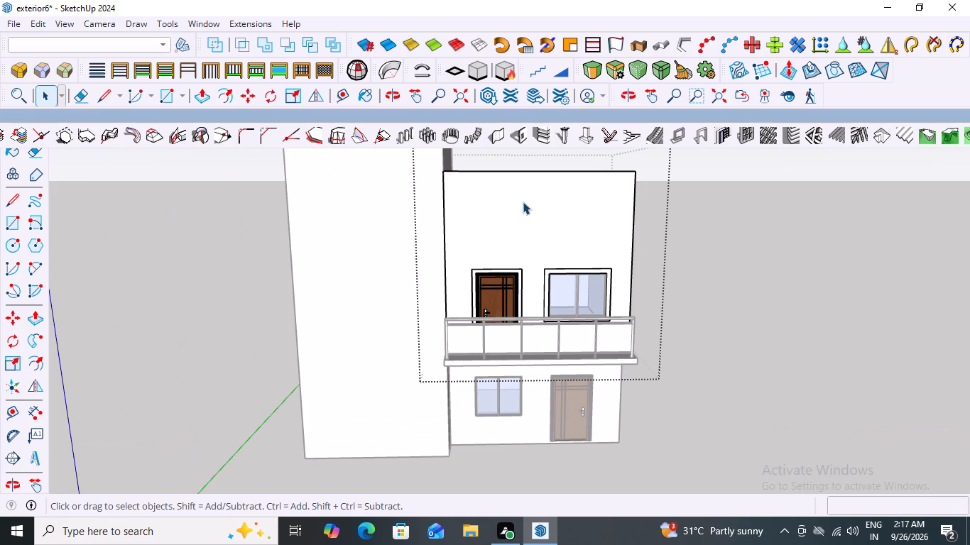
key(r)
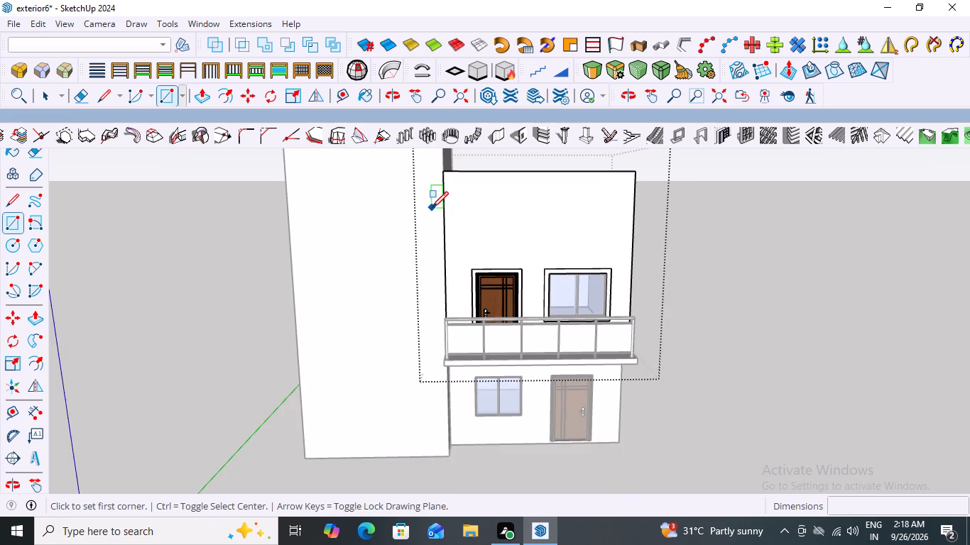
scroll(432, 208, up, 2)
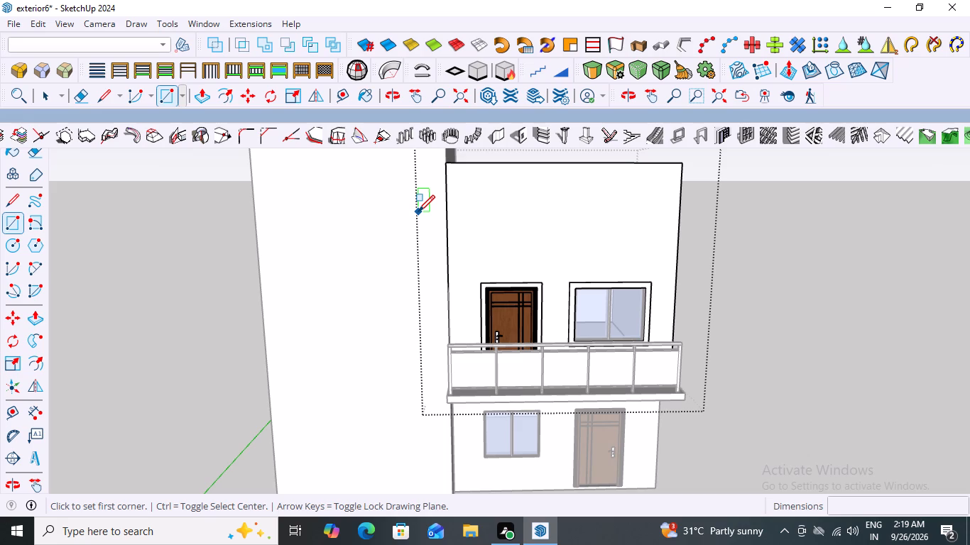
click(427, 214)
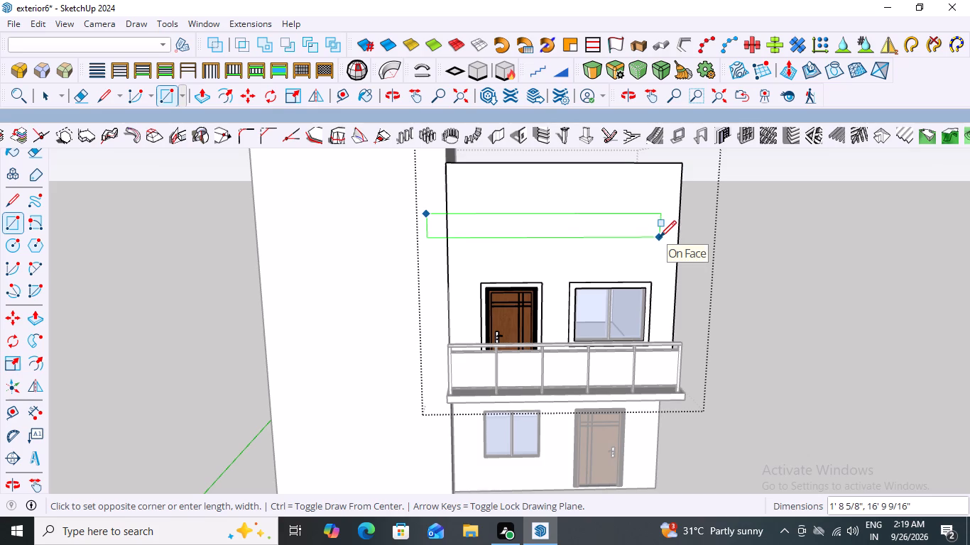
click(660, 237)
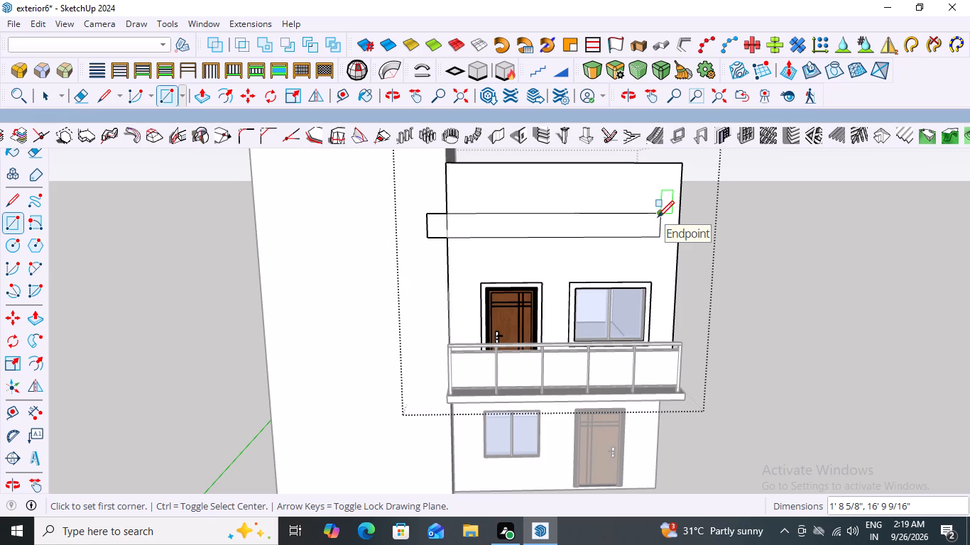
Draw a vertical rectangle about 2' 4 1/2" by 12' 5 1/8" from the band's top edge to the wall's bottom outer corner, and leave the block.
click(647, 216)
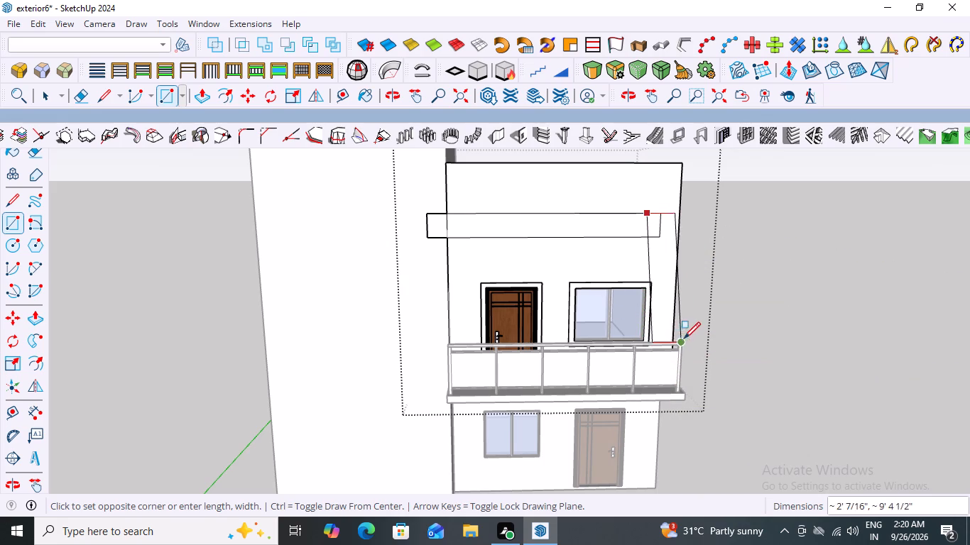
middle_click(346, 412)
middle_drag(777, 324, 476, 394)
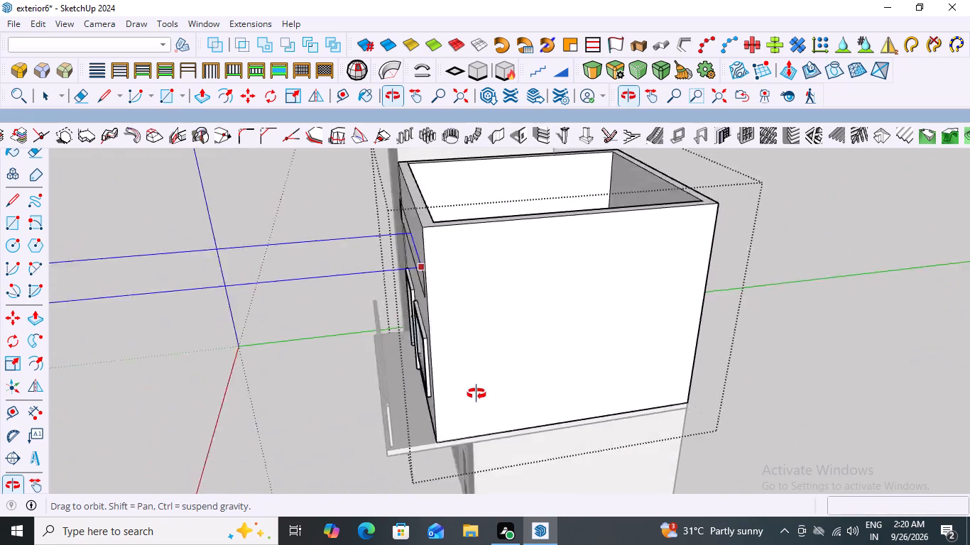
middle_drag(476, 394, 511, 399)
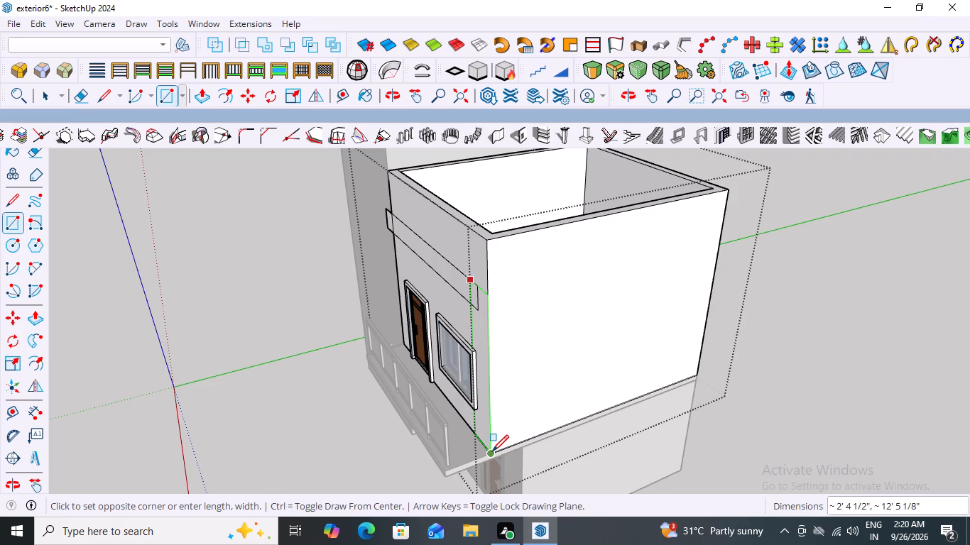
click(492, 451)
key(space)
click(837, 376)
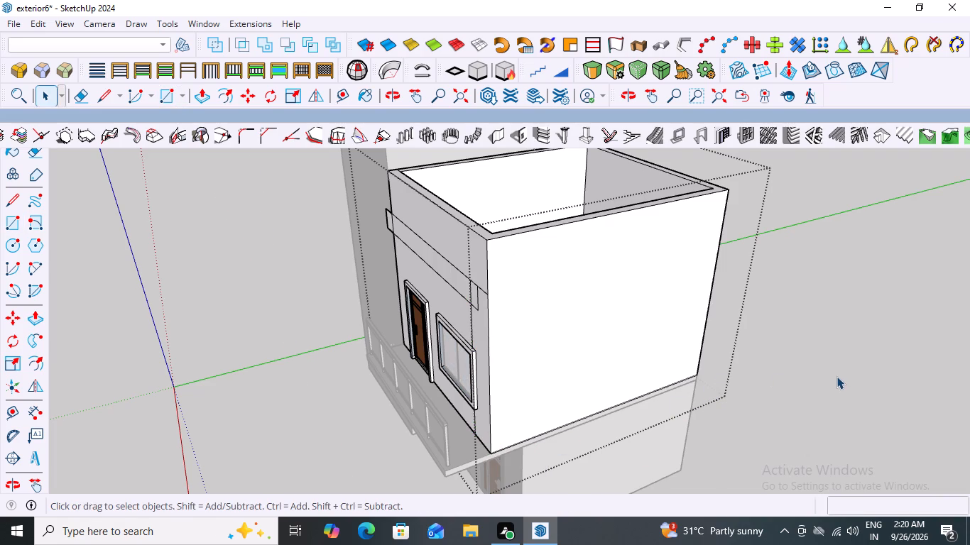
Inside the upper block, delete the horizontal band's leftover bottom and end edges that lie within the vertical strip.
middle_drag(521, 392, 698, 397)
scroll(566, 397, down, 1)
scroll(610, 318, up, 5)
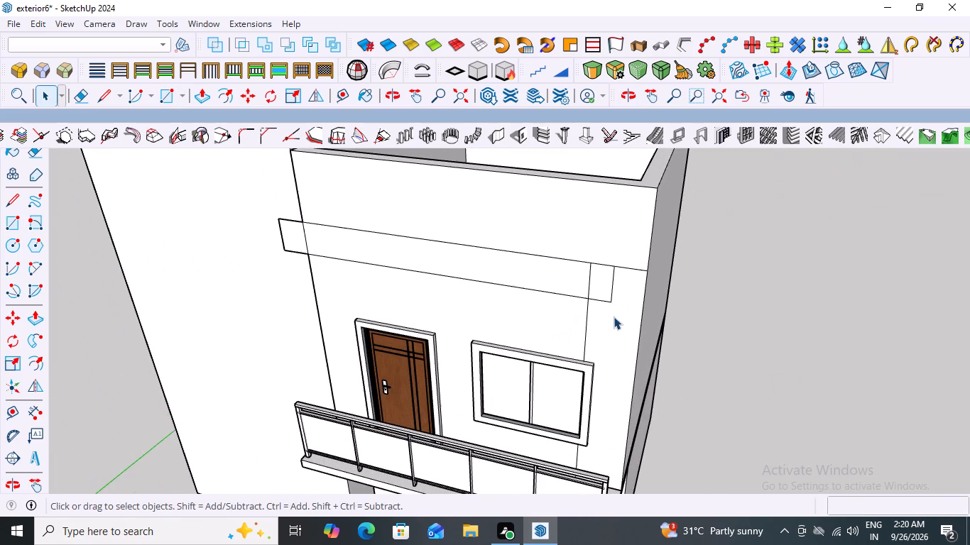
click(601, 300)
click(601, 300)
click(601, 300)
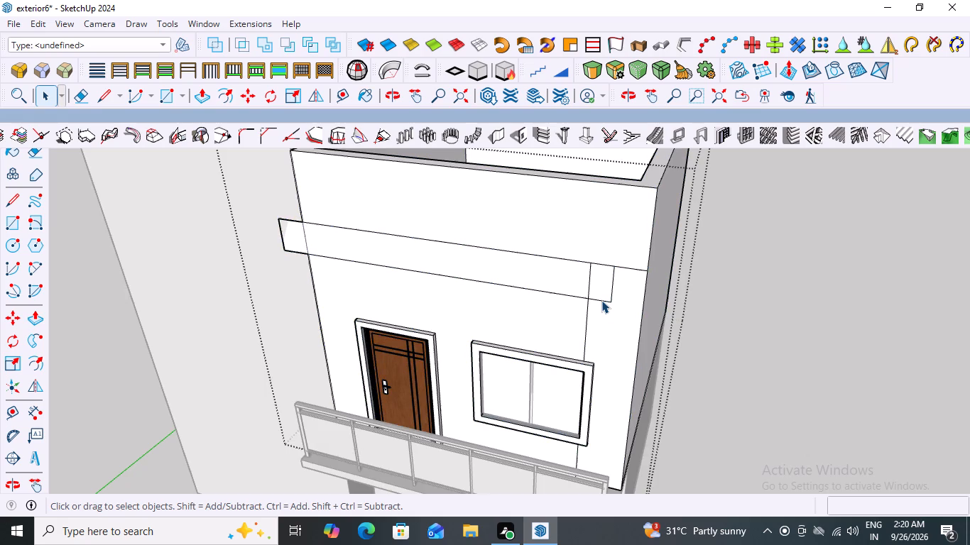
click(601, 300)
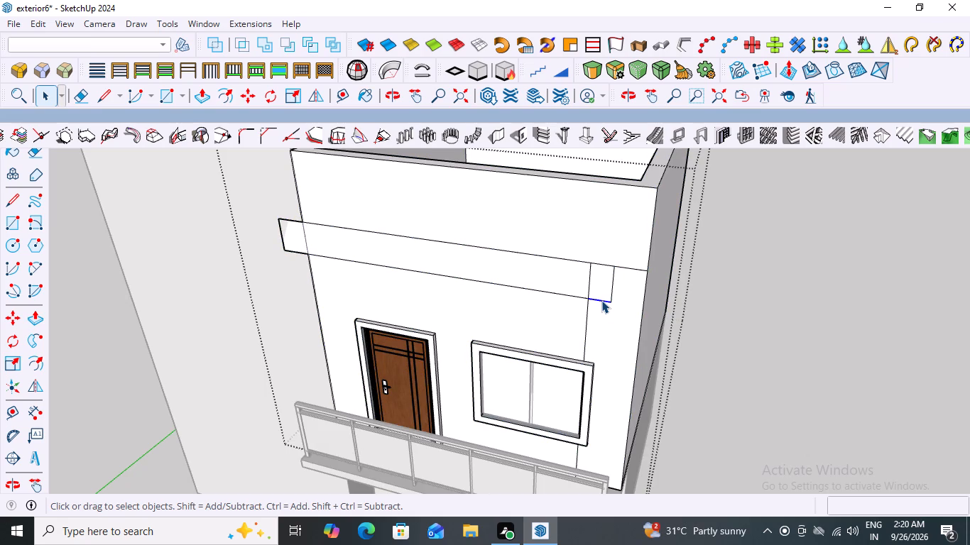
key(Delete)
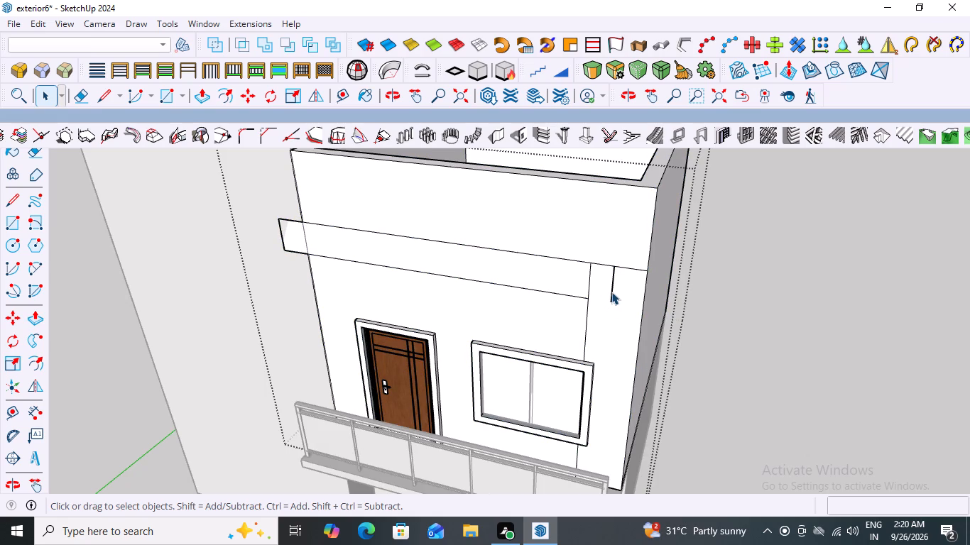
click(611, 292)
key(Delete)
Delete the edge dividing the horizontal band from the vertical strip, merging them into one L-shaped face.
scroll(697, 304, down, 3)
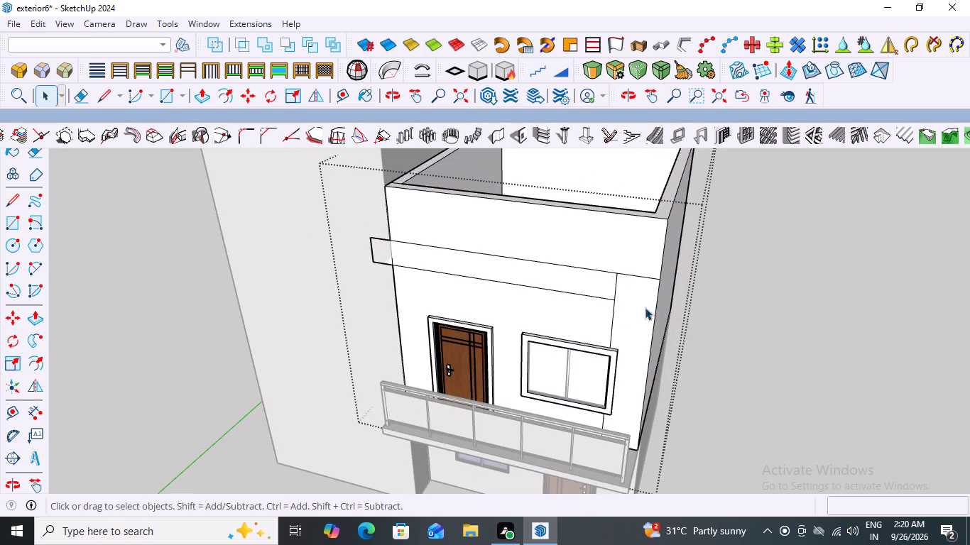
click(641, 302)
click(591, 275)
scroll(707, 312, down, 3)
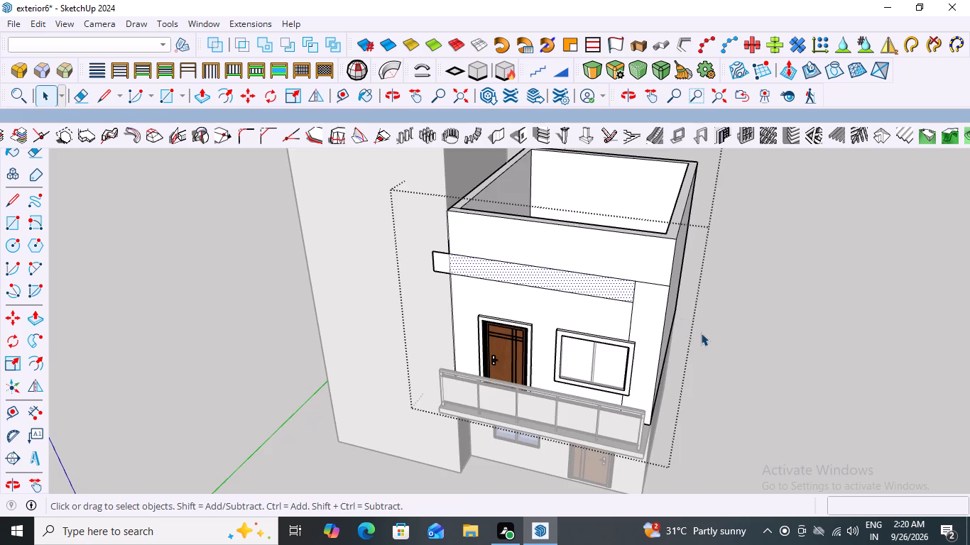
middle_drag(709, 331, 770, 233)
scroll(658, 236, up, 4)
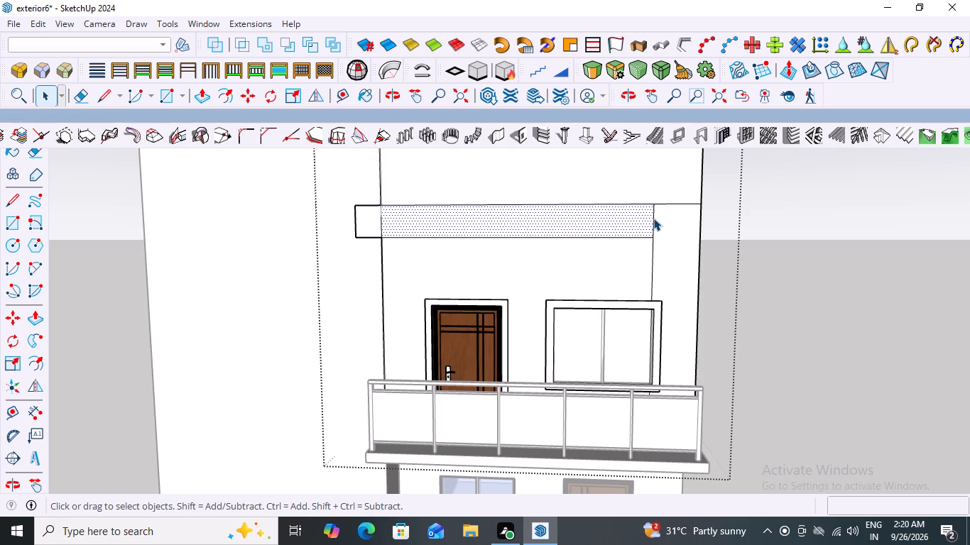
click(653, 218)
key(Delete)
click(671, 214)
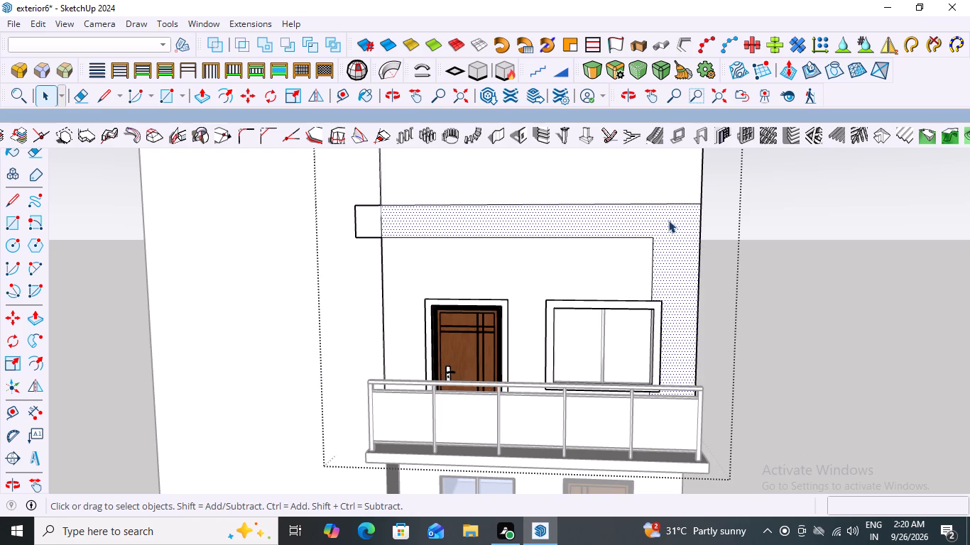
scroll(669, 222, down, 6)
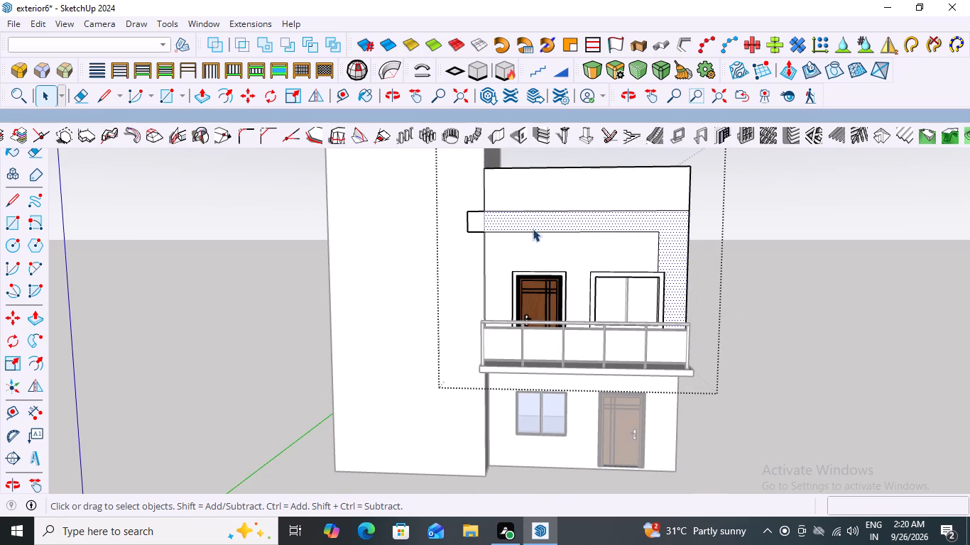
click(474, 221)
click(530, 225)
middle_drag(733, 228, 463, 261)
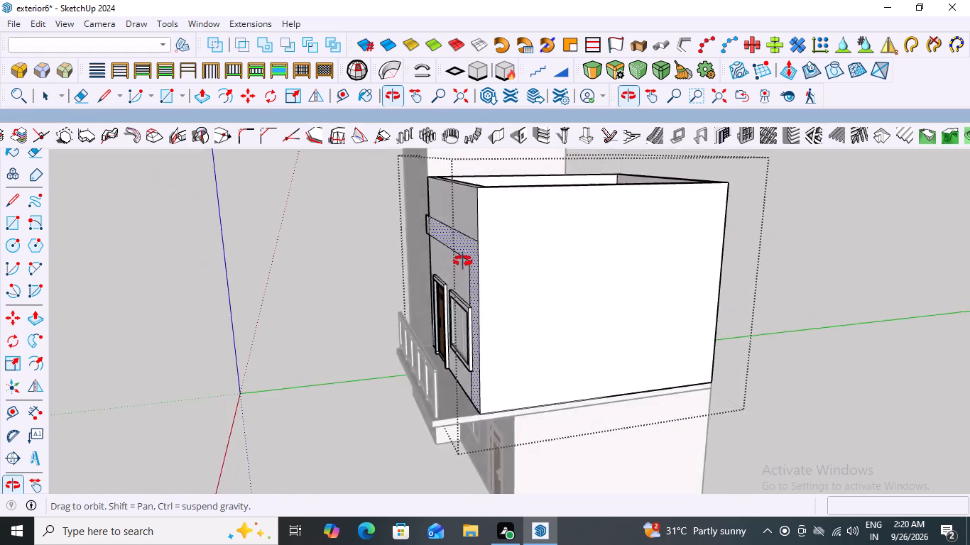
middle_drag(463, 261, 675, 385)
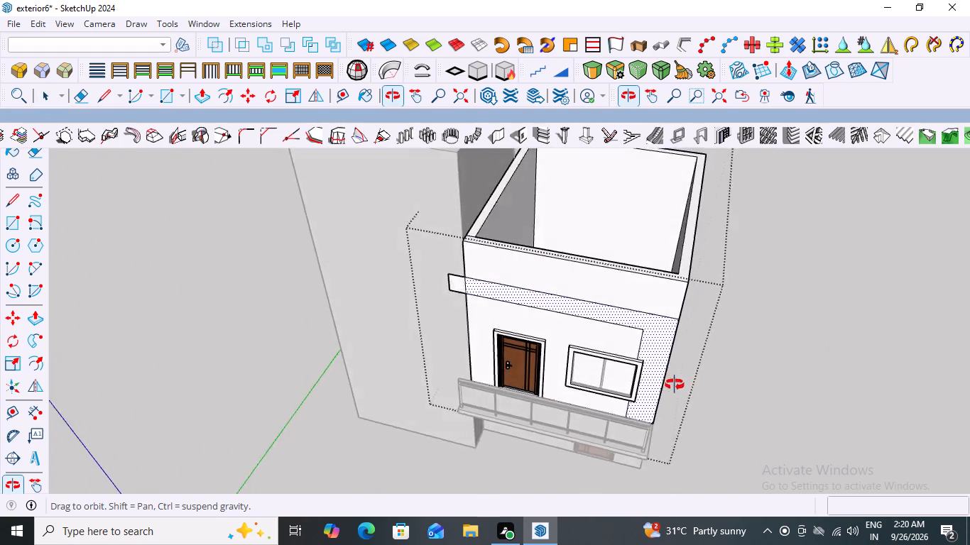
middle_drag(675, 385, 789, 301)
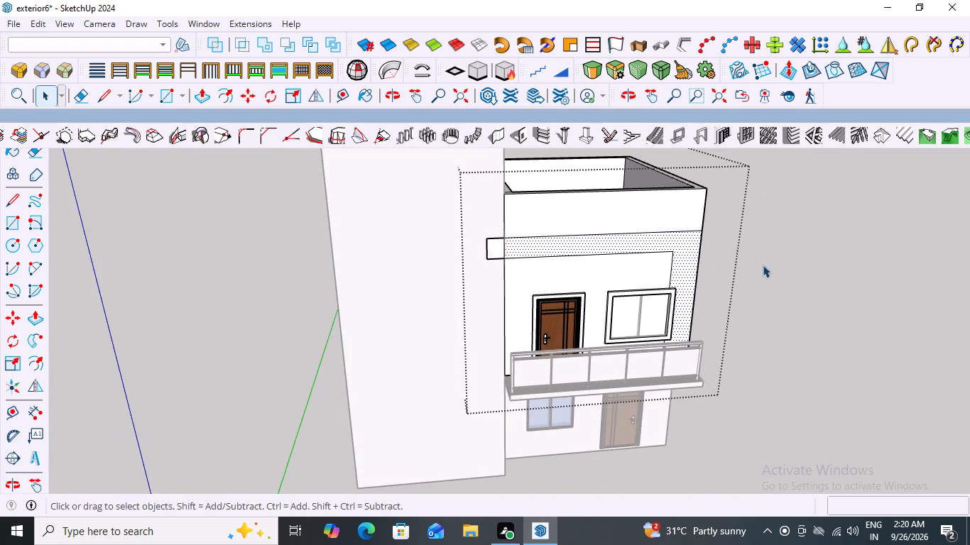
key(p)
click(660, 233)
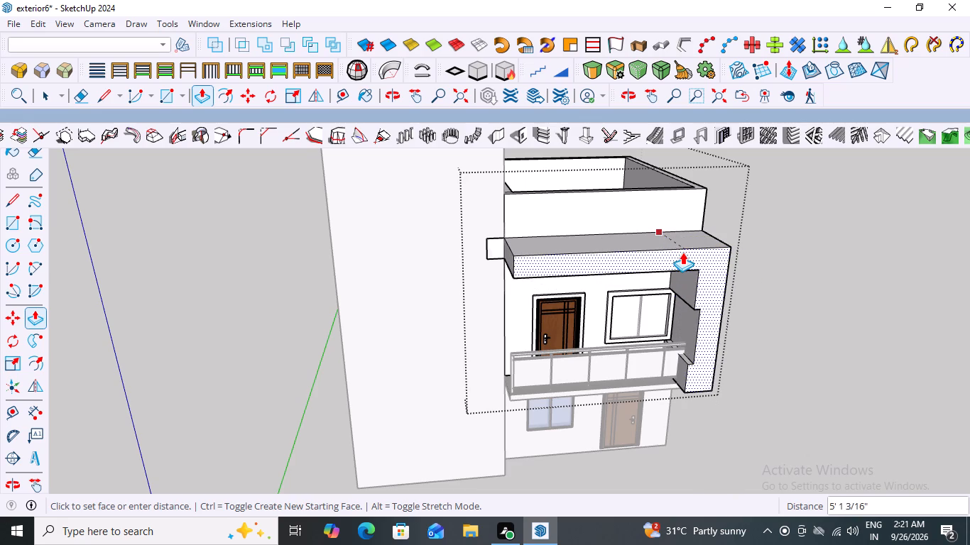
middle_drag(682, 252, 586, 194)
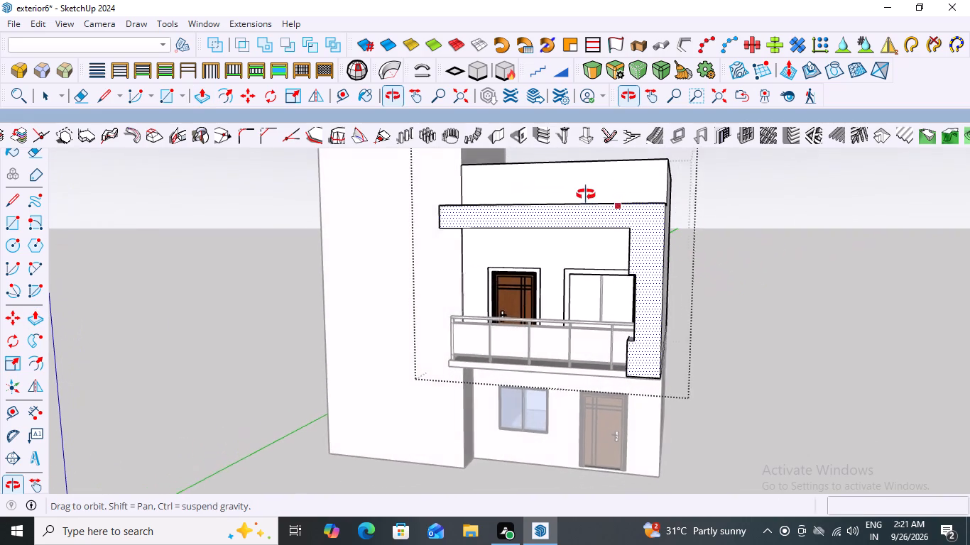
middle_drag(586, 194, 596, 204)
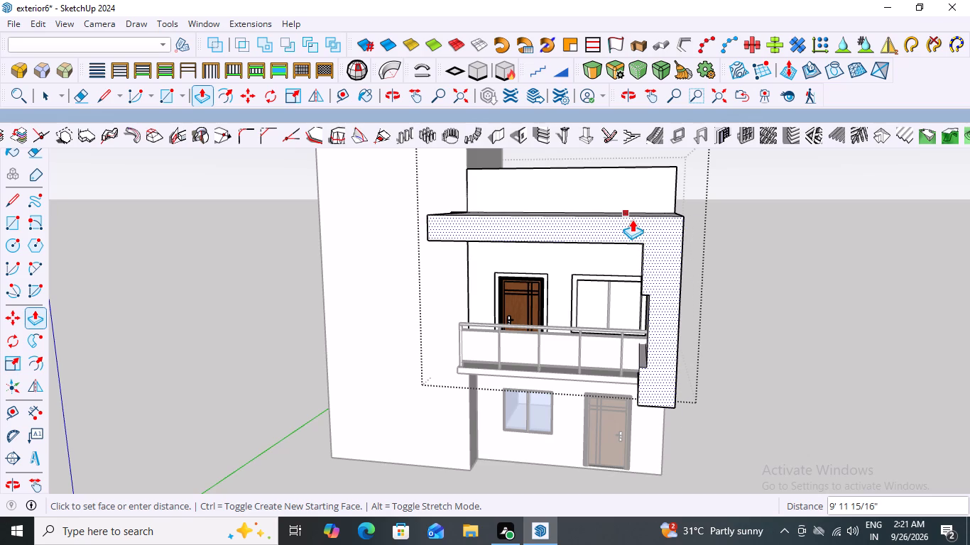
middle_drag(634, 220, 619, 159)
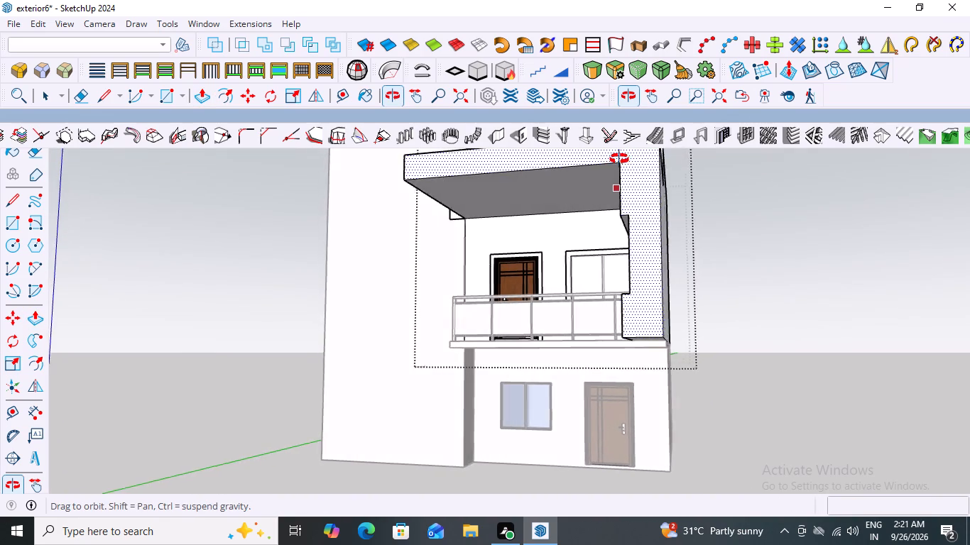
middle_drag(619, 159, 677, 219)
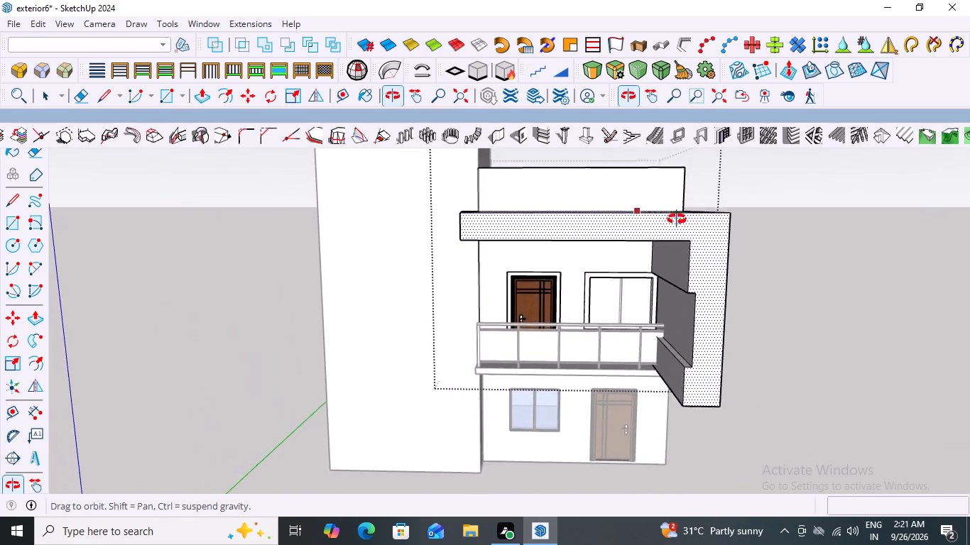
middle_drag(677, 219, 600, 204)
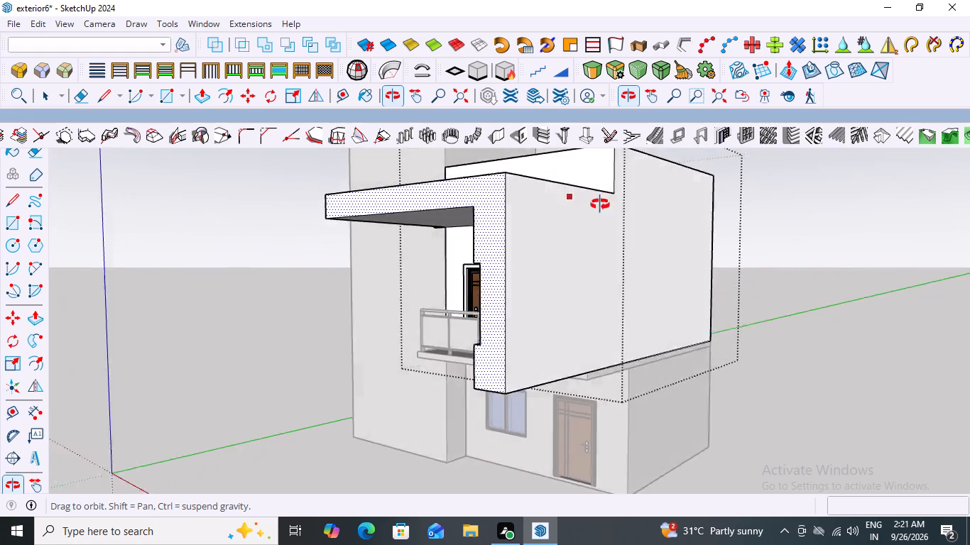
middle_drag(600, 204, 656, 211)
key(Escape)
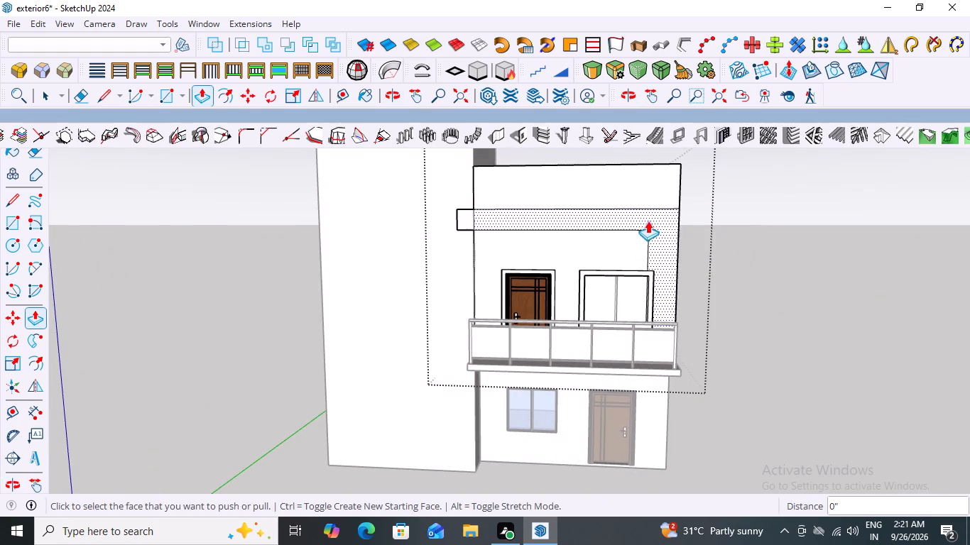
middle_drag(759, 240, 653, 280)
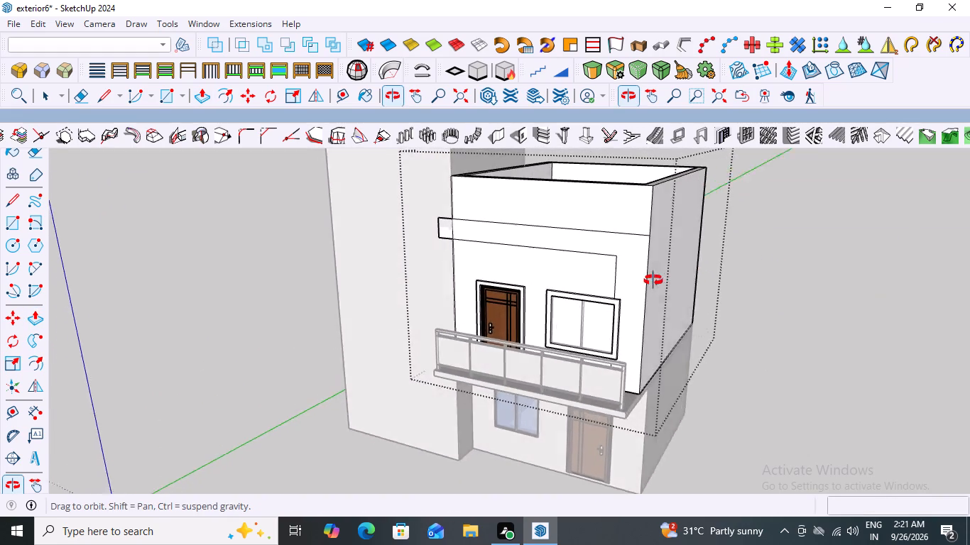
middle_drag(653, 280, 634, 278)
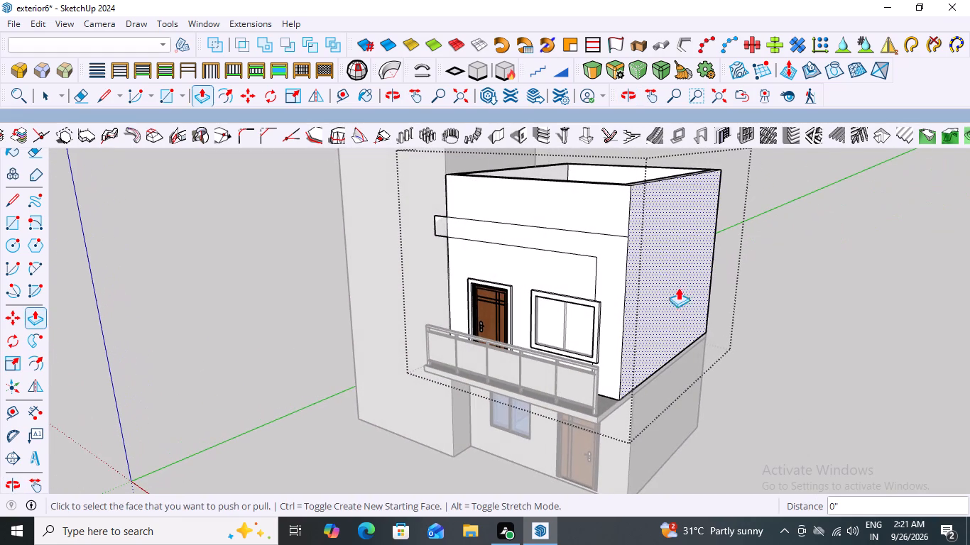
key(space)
Undo the edge deletions and the vertical rectangle, going back to only the horizontal band on the upper block's front wall.
key(ctrl+z)
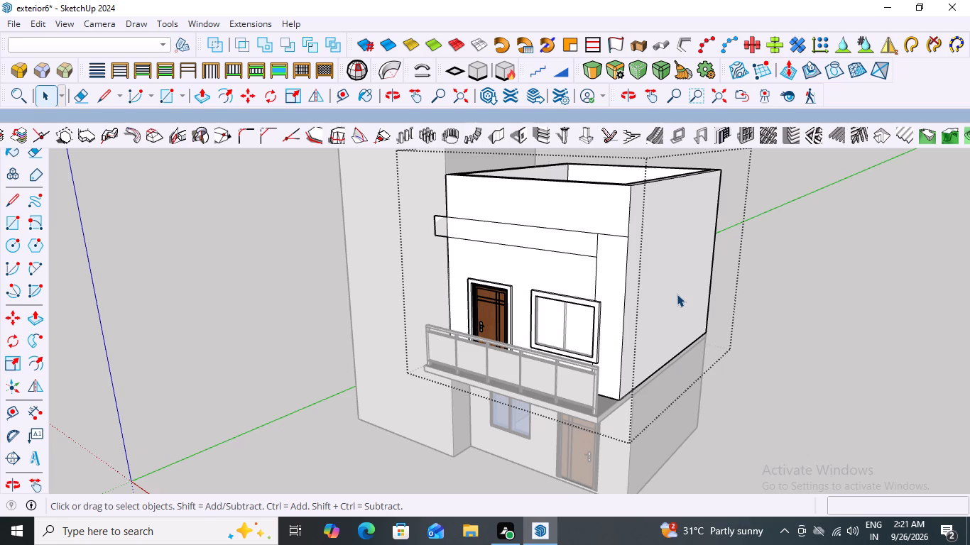
key(ctrl+z)
key(ctrl+z)
key(ctrl+z)
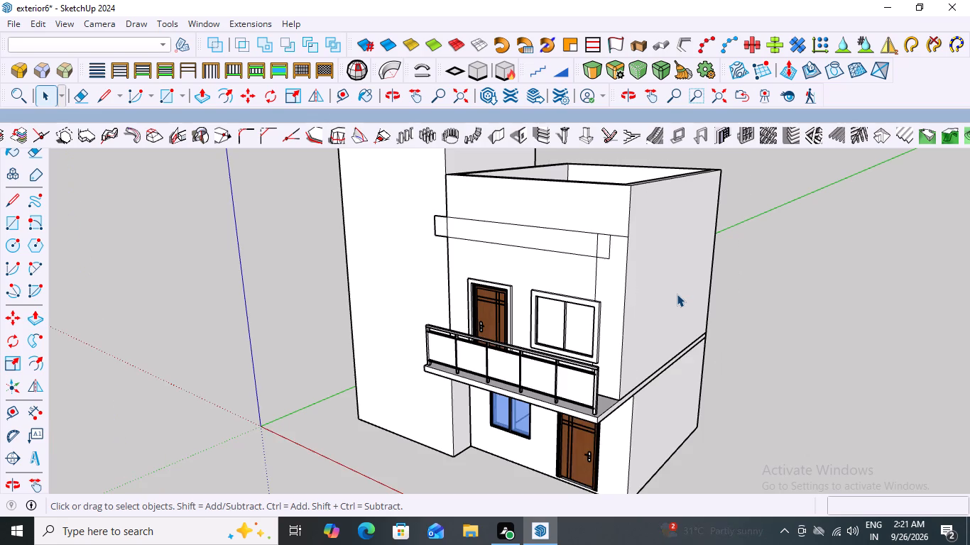
key(ctrl+z)
key(ctrl+z)
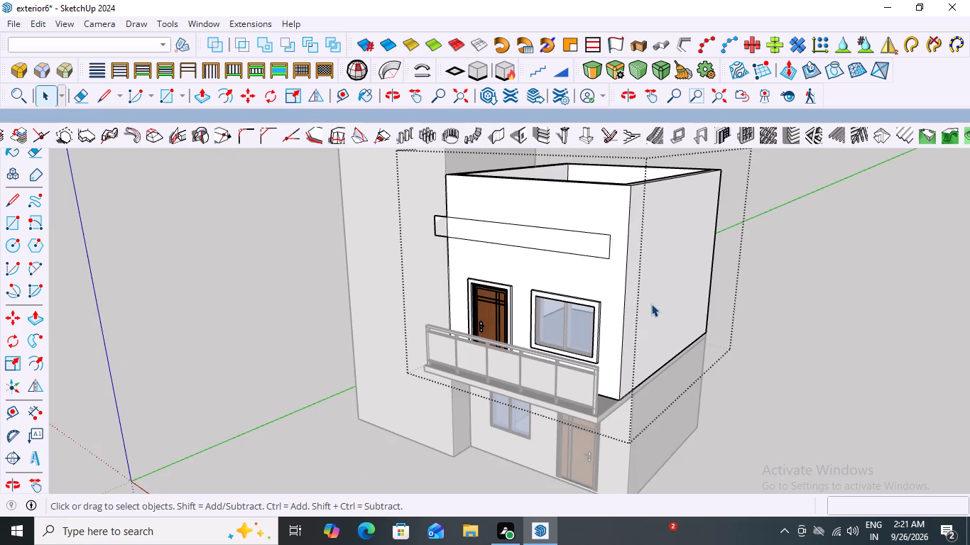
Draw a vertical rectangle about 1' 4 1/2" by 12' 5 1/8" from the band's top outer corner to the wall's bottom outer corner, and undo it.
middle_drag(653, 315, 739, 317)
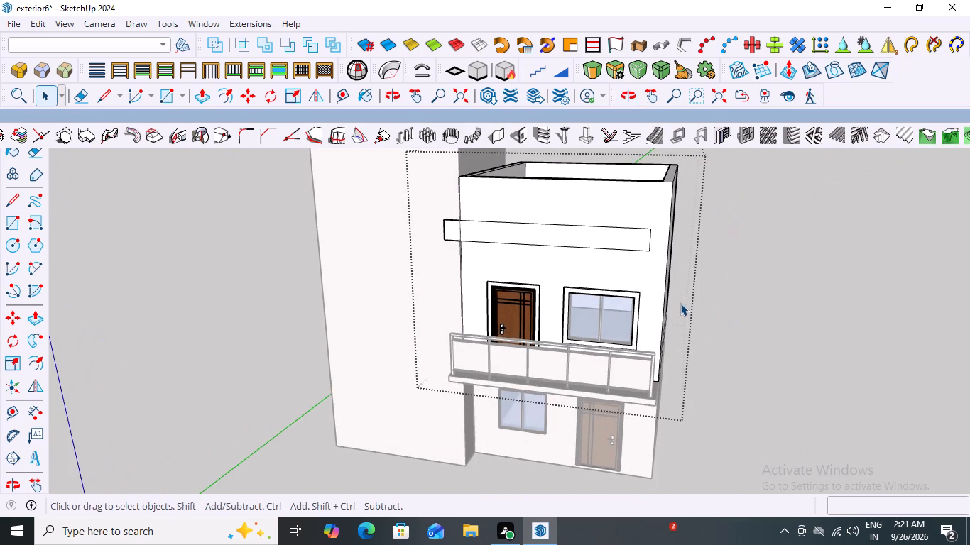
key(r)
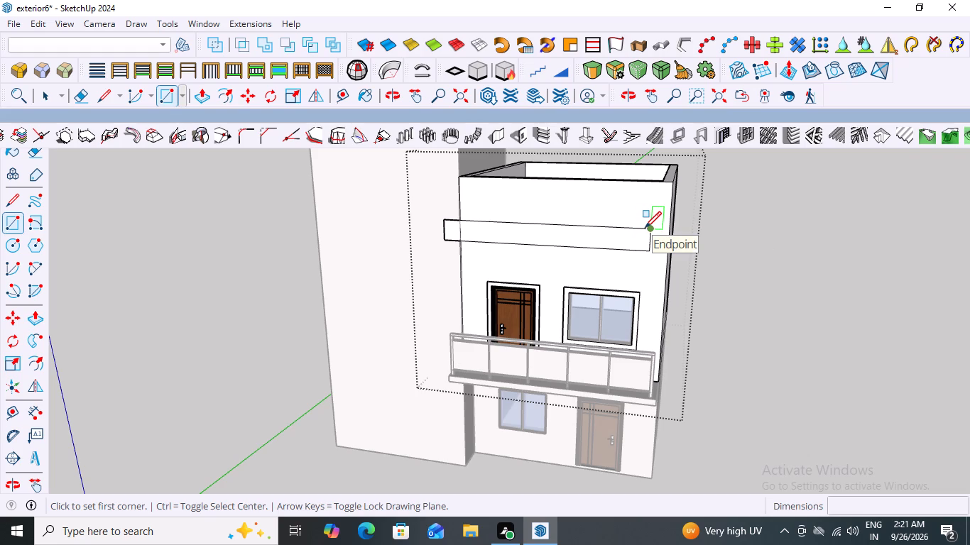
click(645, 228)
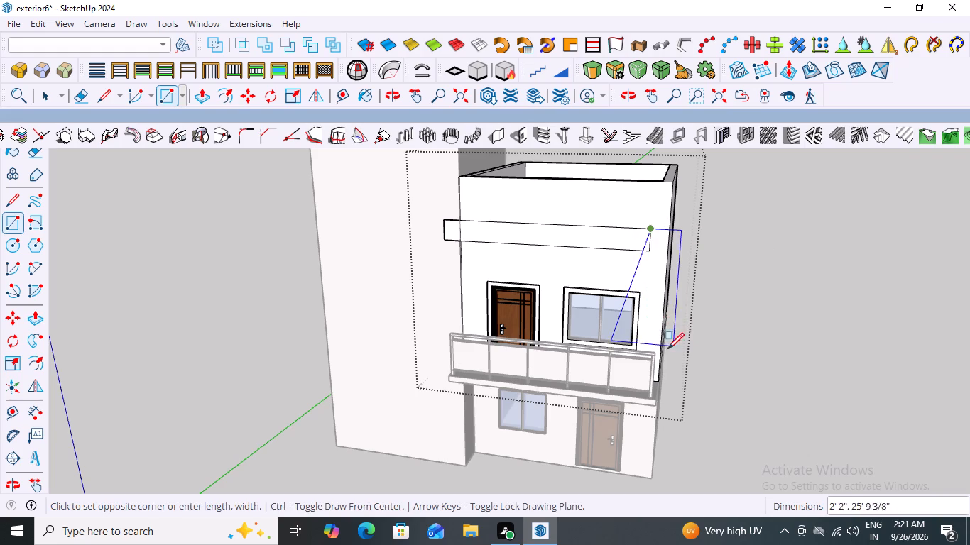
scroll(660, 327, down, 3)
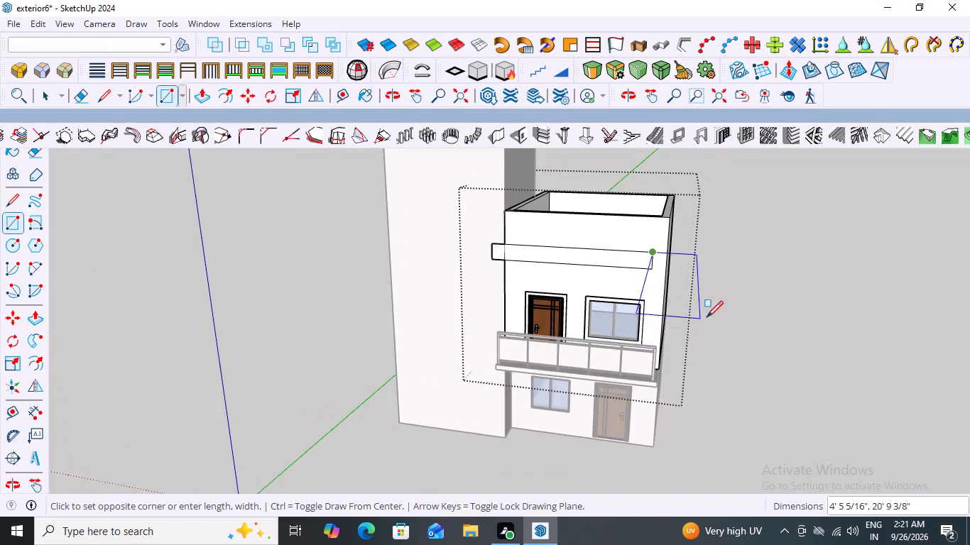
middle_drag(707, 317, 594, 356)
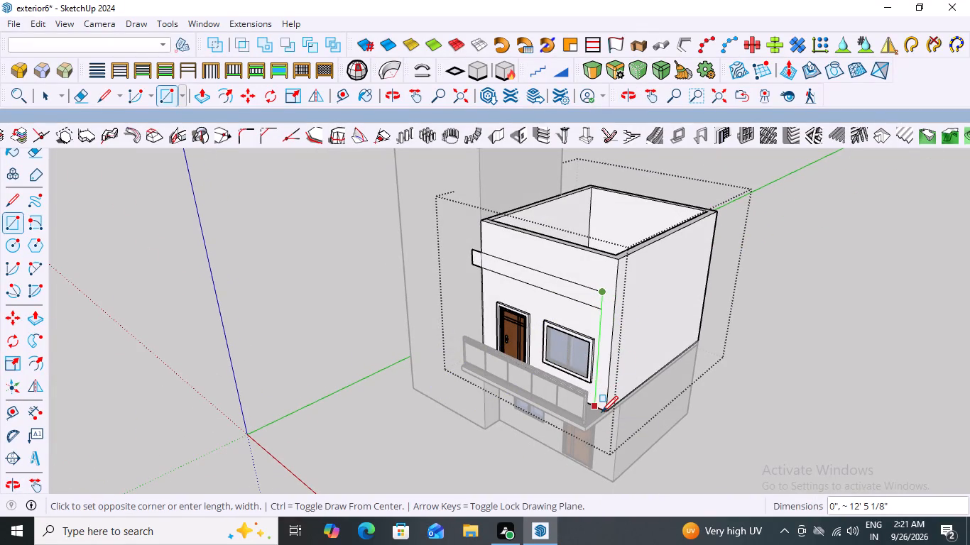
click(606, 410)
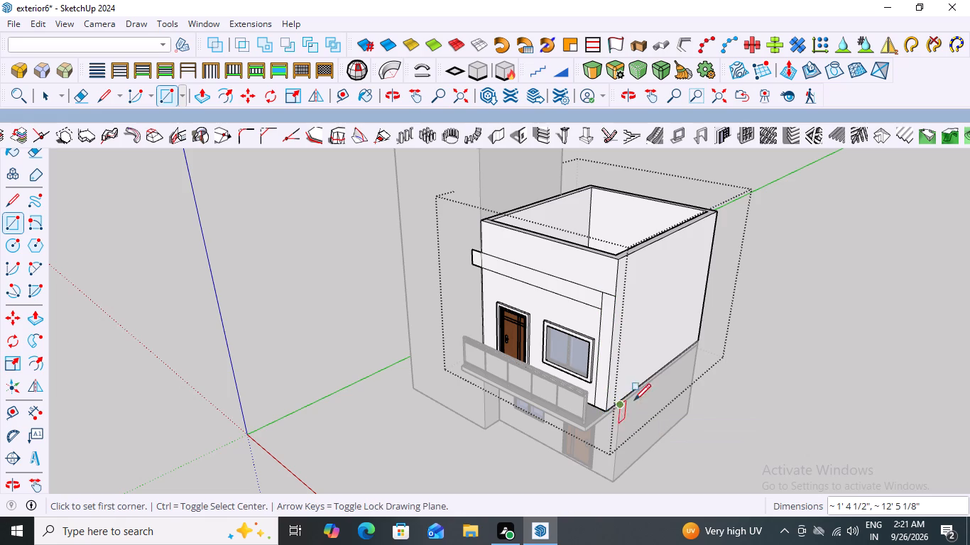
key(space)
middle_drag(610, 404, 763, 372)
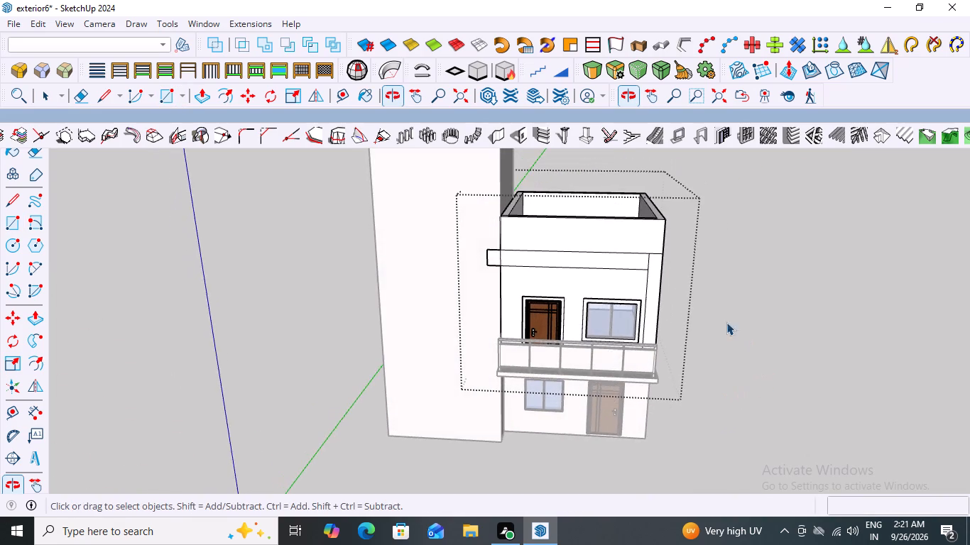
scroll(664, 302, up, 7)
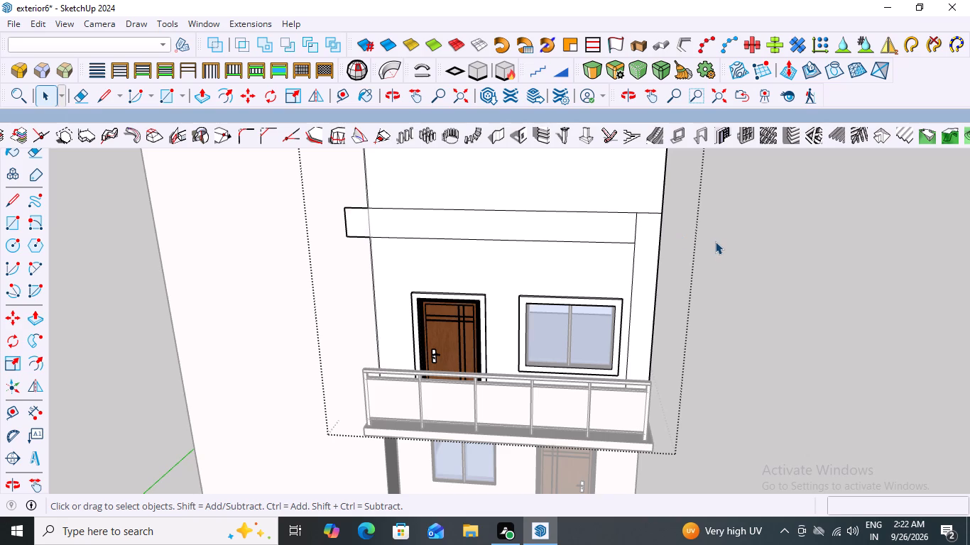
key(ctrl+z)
Draw a vertical rectangle about 1' 8 1/8" by 12' 5 1/8" from the band's top edge near its outer end to the wall's bottom outer corner.
key(r)
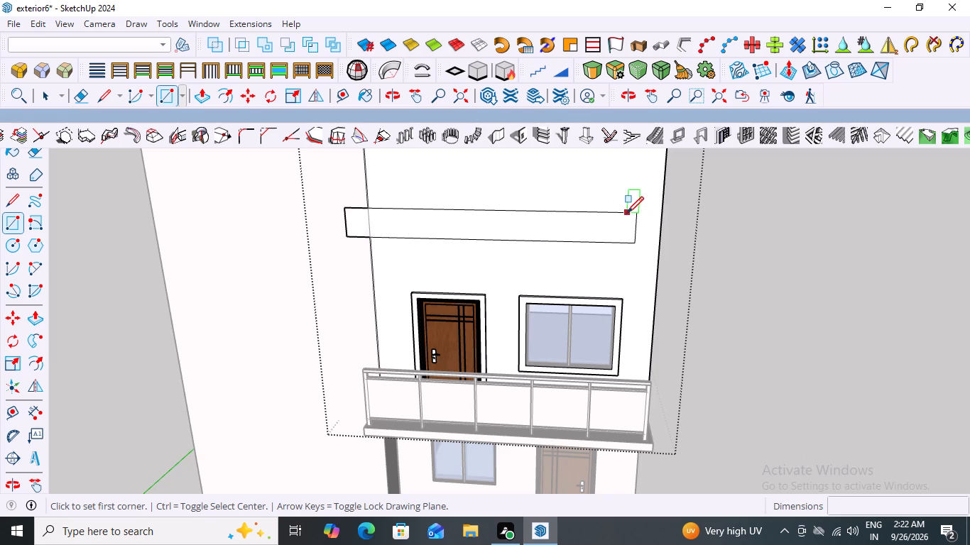
scroll(628, 214, up, 5)
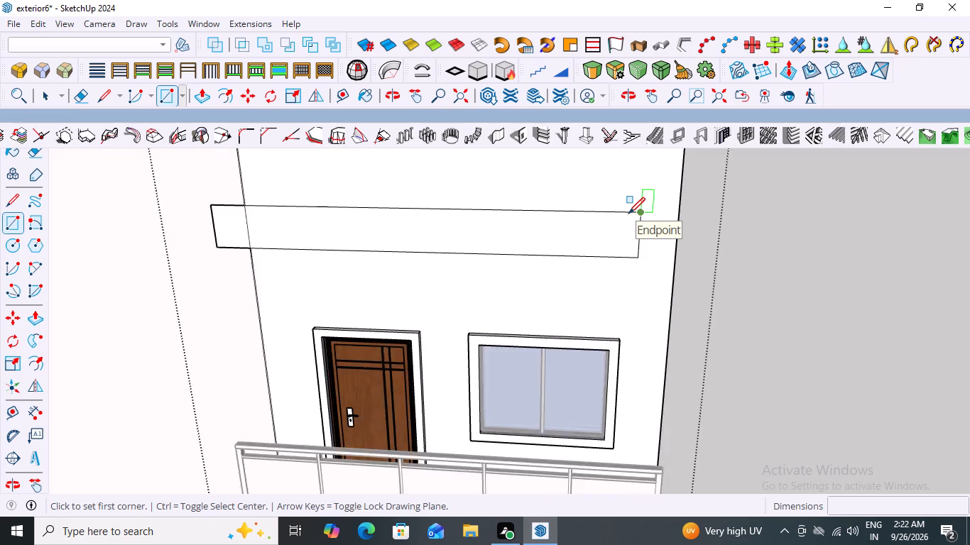
scroll(628, 214, up, 3)
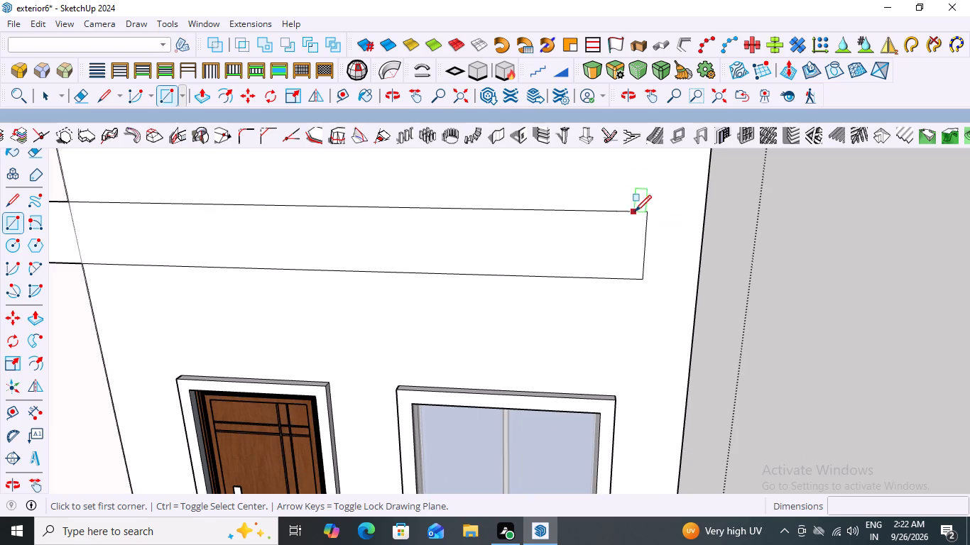
click(635, 211)
scroll(651, 313, down, 7)
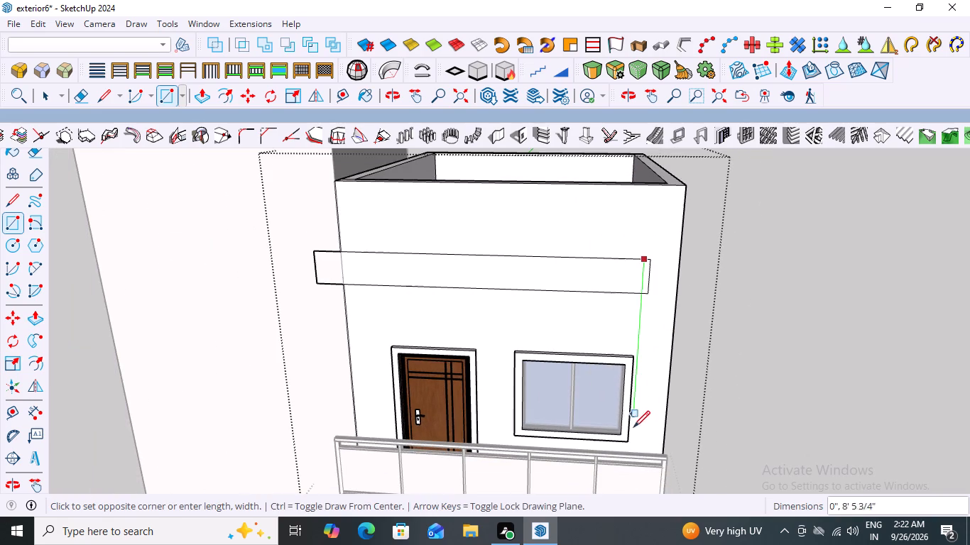
scroll(661, 453, up, 6)
scroll(690, 412, down, 4)
middle_drag(734, 397, 565, 381)
scroll(708, 400, down, 1)
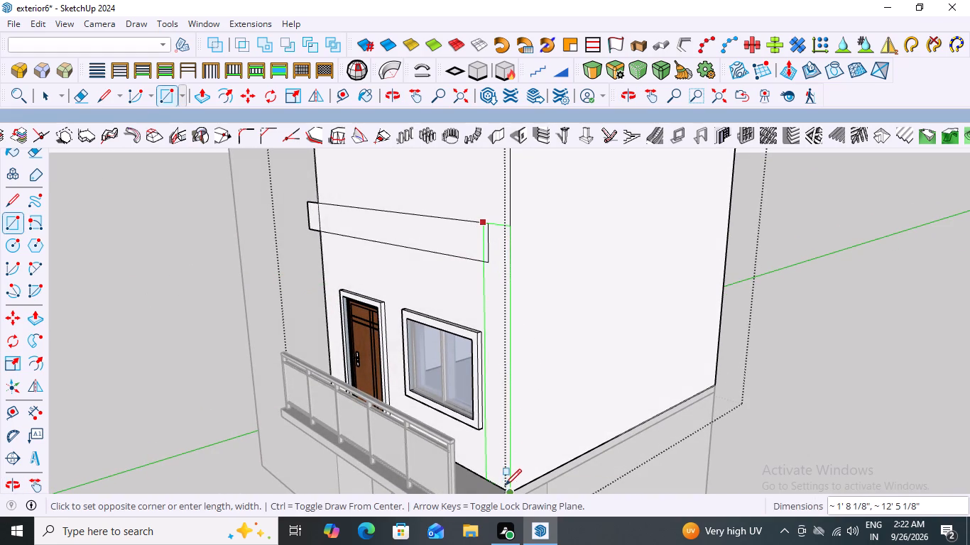
click(508, 491)
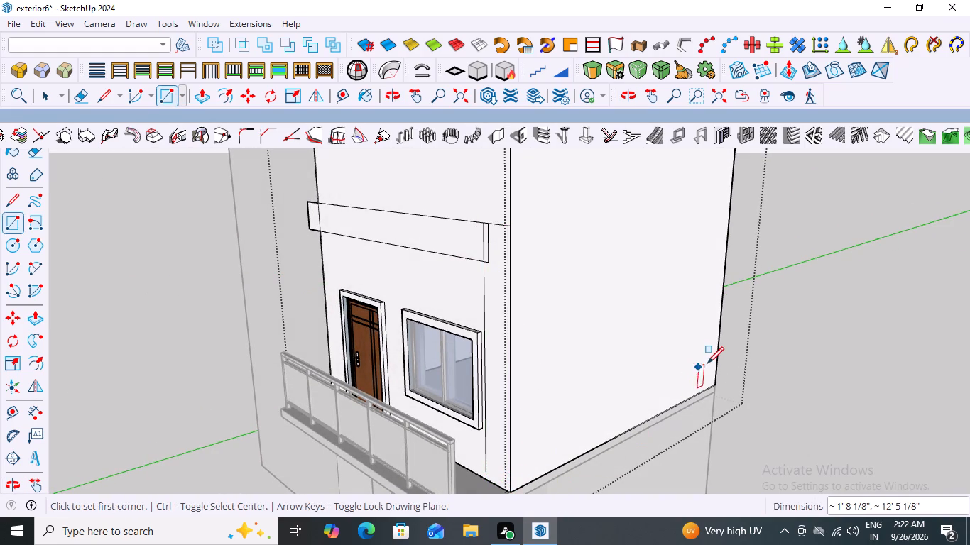
key(space)
Delete the three leftover edge segments where the horizontal band and vertical strip overlap, merging them into one L-shaped face.
middle_drag(590, 373, 807, 368)
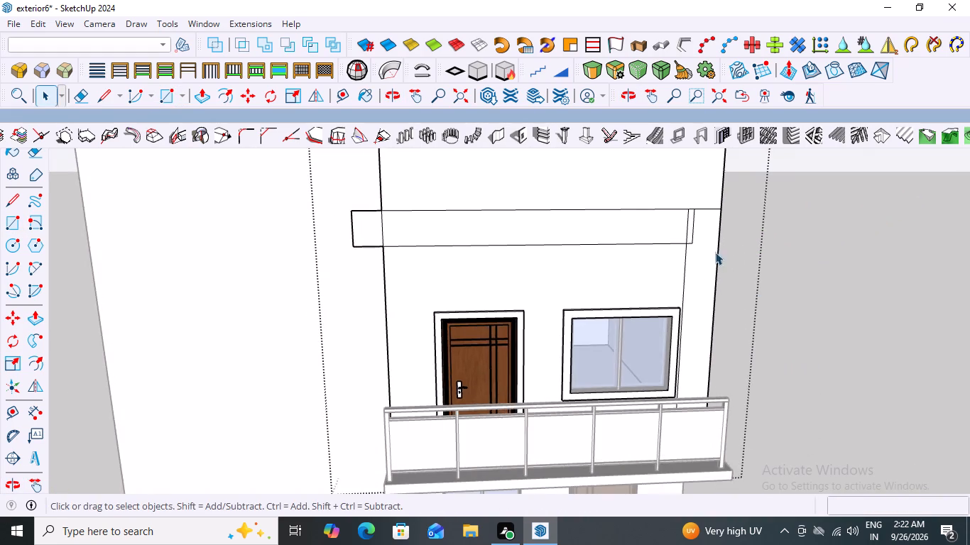
scroll(704, 233, up, 4)
click(679, 224)
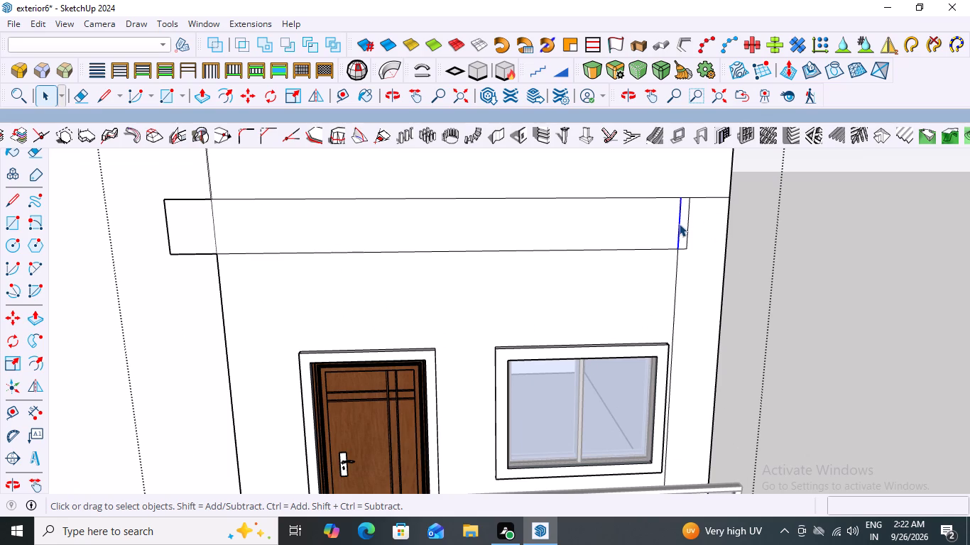
key(Delete)
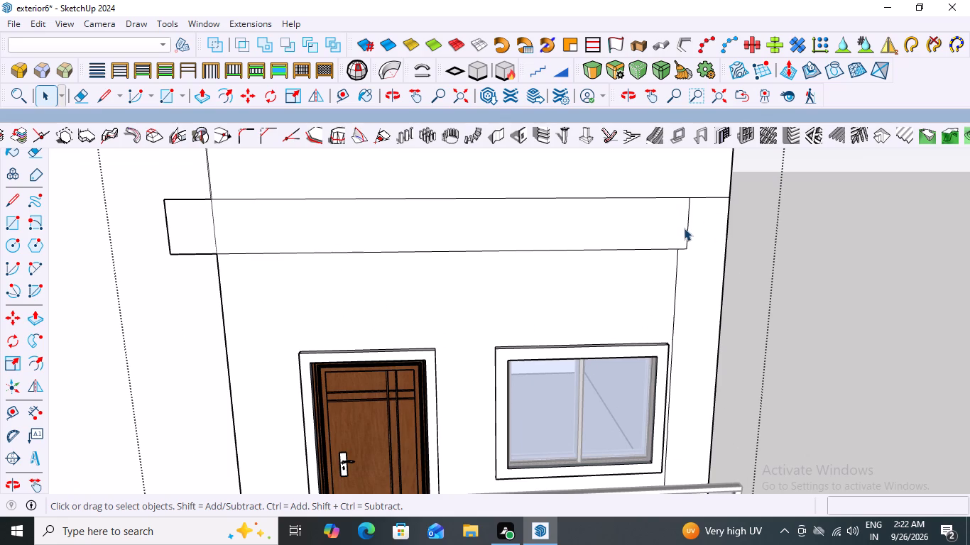
click(687, 230)
key(Delete)
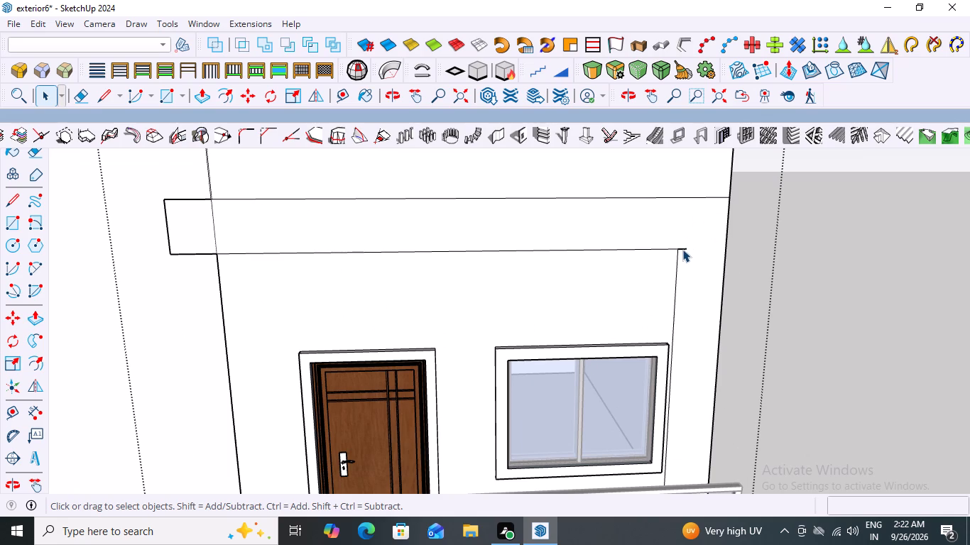
click(682, 248)
key(Delete)
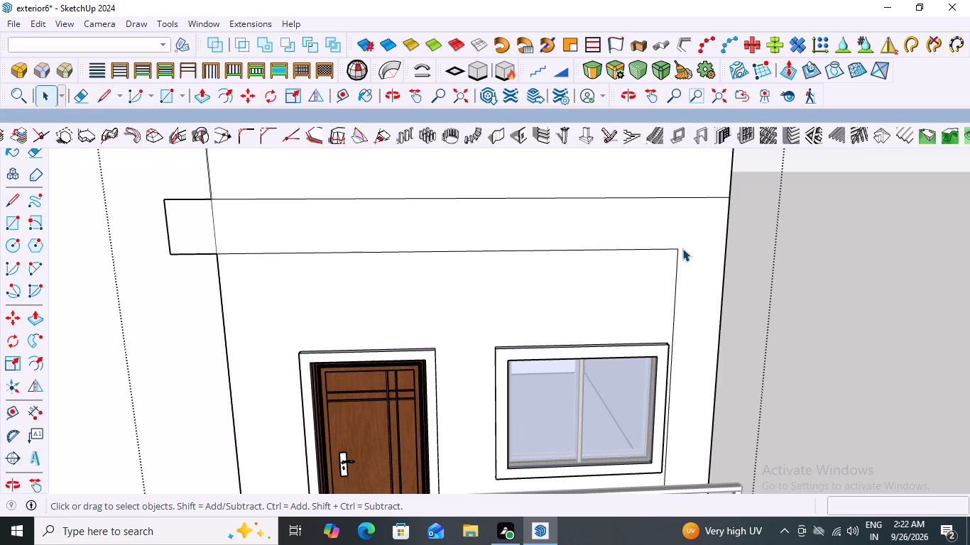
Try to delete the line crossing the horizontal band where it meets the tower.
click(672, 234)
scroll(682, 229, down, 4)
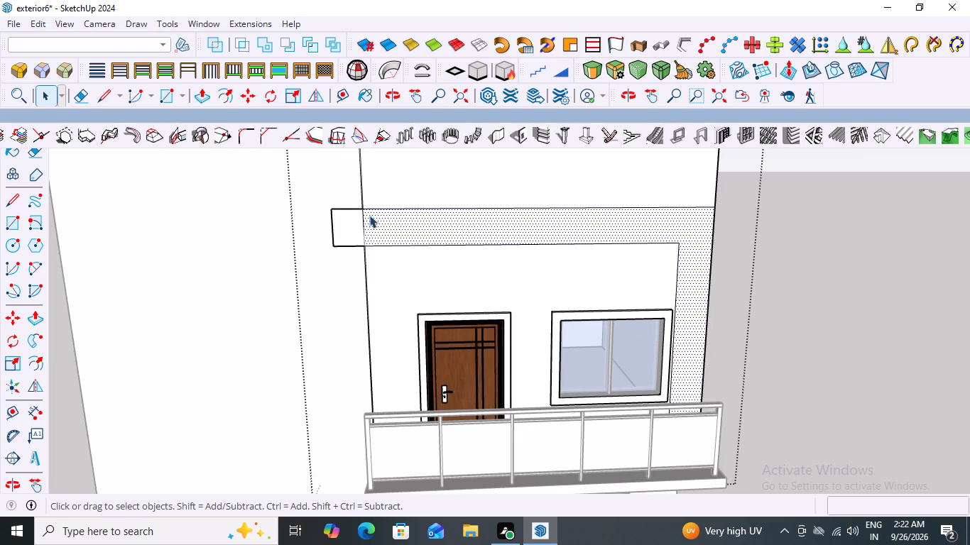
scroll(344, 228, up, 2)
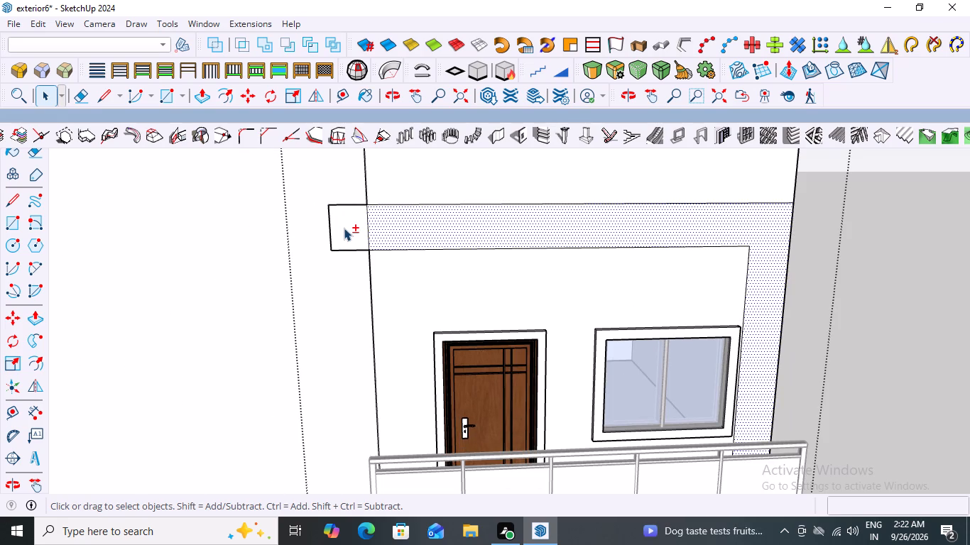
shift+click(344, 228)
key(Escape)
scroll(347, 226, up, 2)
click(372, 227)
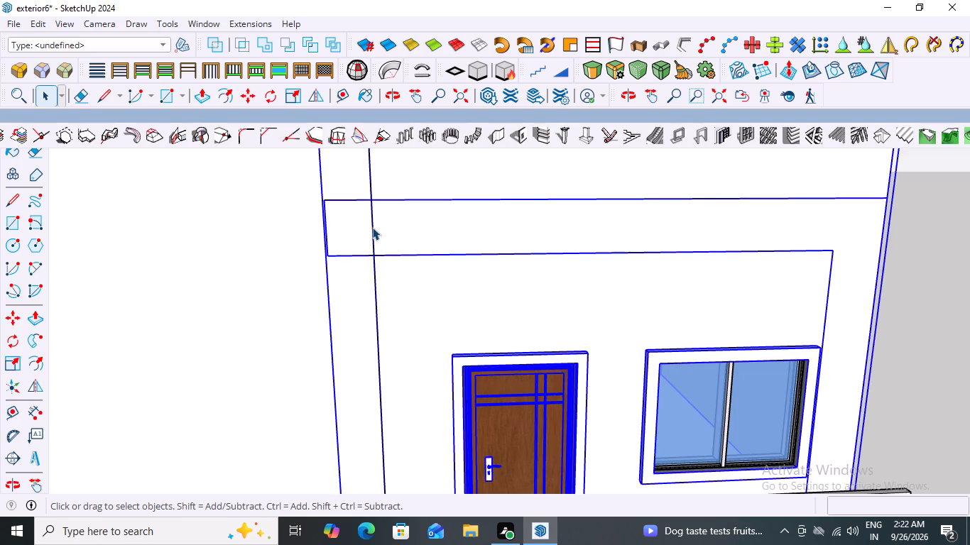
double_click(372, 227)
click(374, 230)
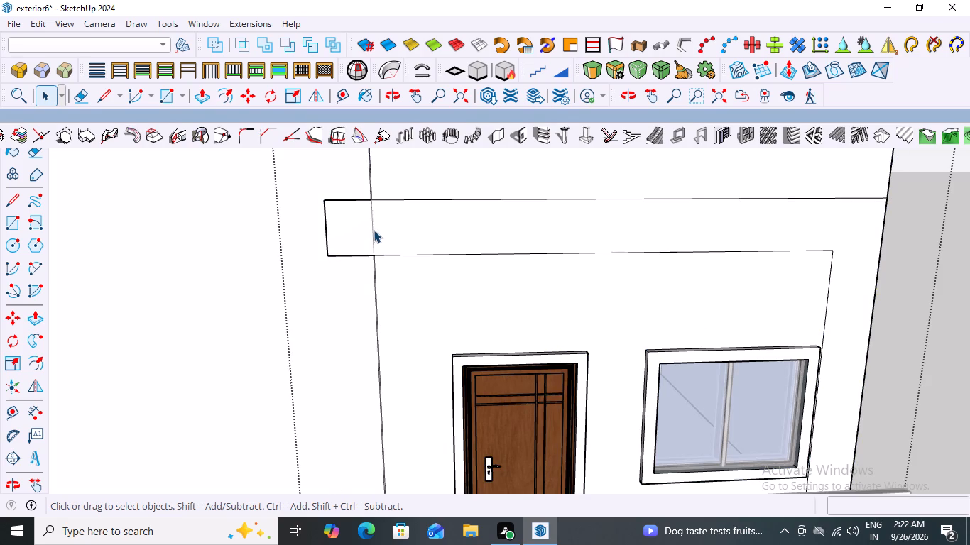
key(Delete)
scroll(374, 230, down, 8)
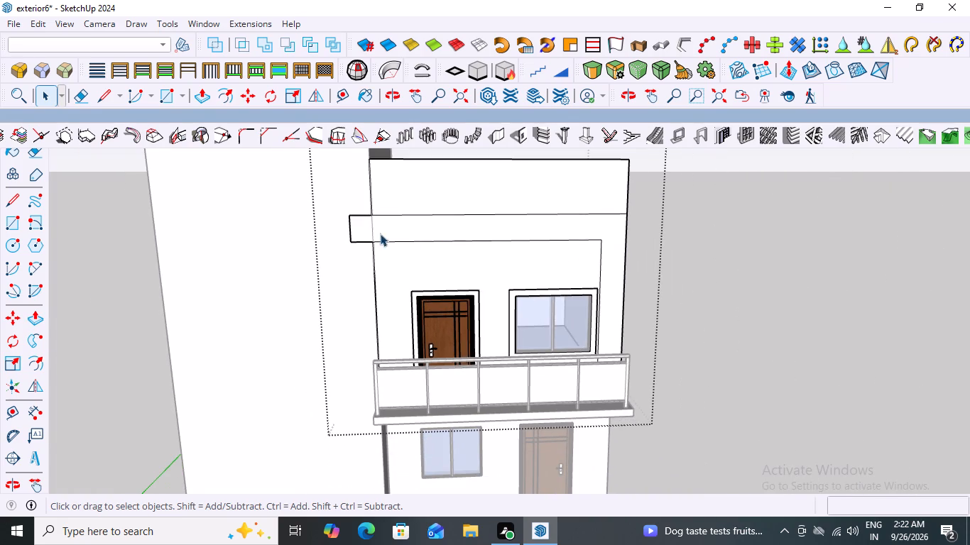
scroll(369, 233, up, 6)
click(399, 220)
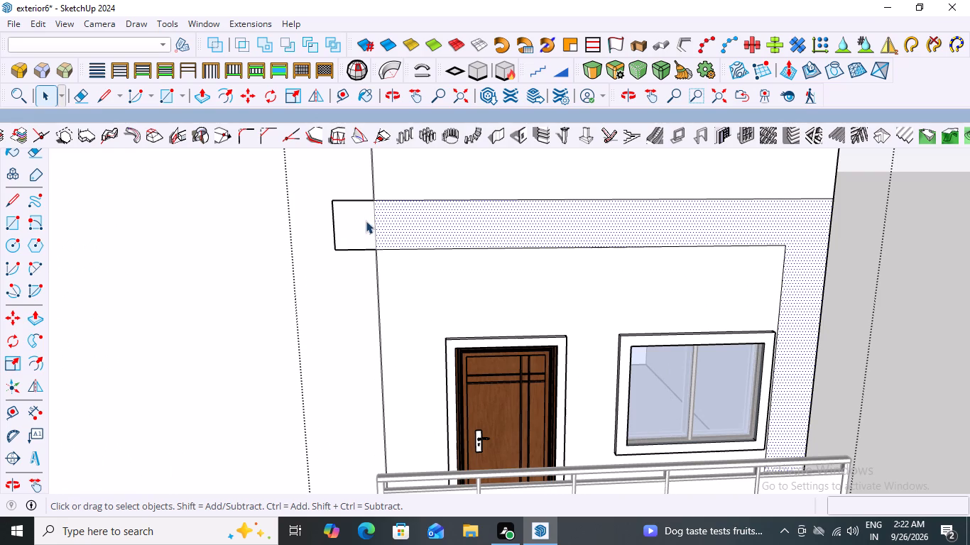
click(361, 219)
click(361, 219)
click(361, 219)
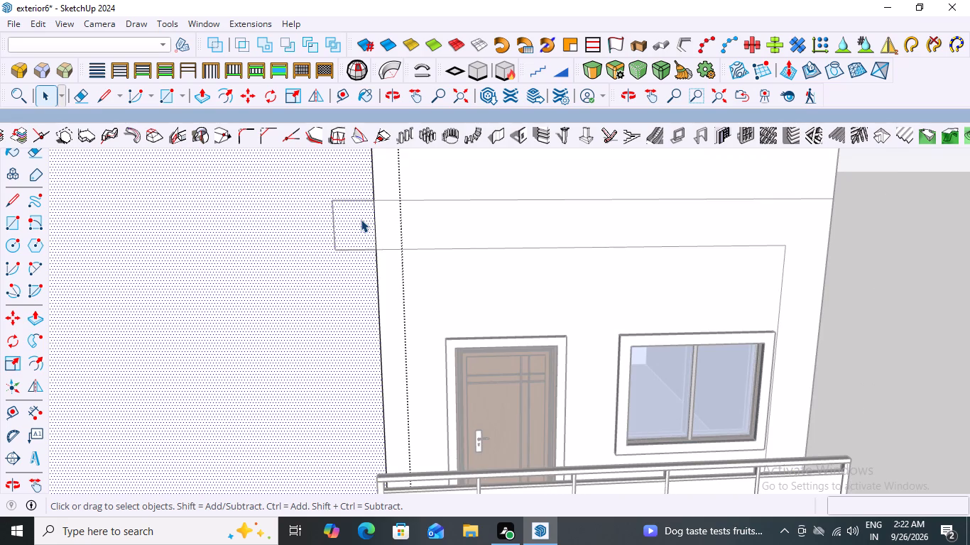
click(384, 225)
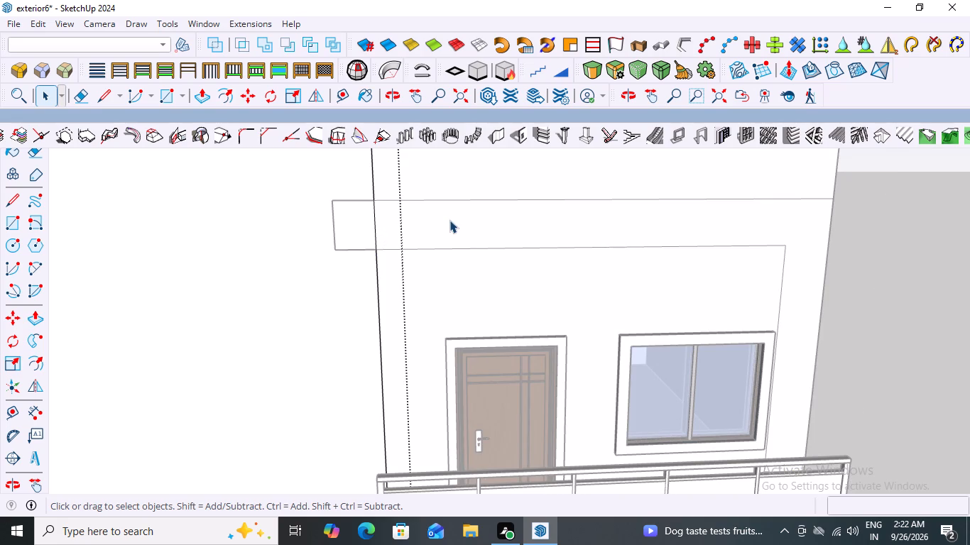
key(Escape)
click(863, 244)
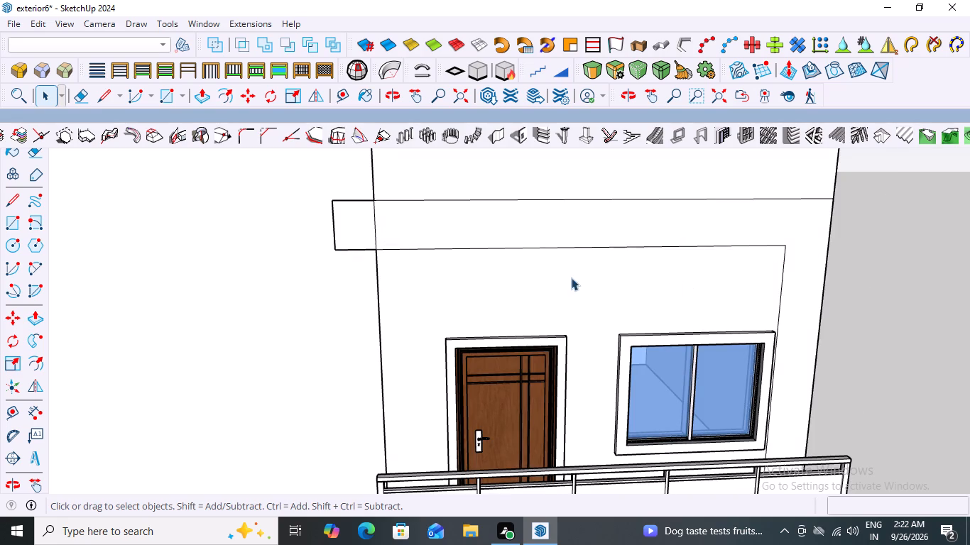
Examine the house exterior and its L-shaped band outline from the side, underneath, the back and the front.
scroll(417, 238, down, 9)
middle_drag(668, 243, 472, 238)
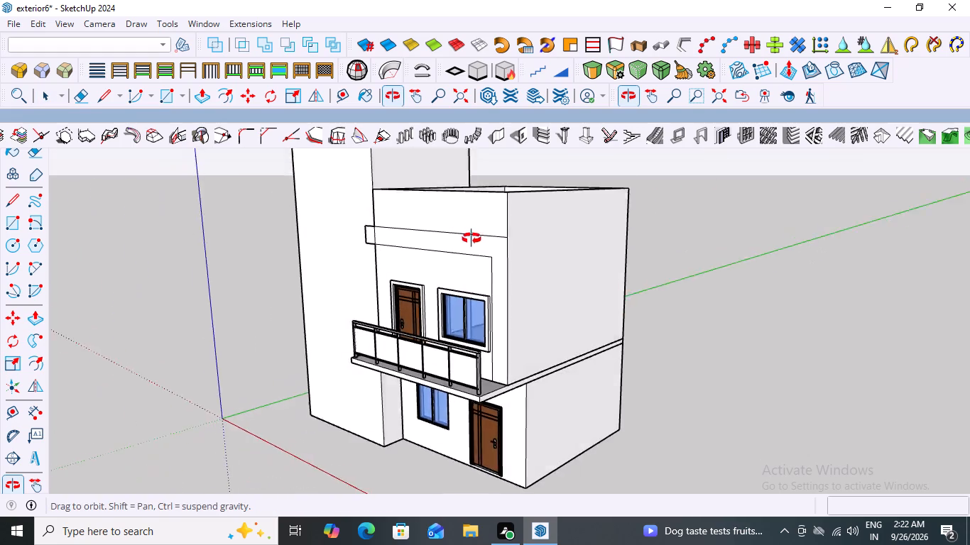
middle_drag(472, 238, 961, 39)
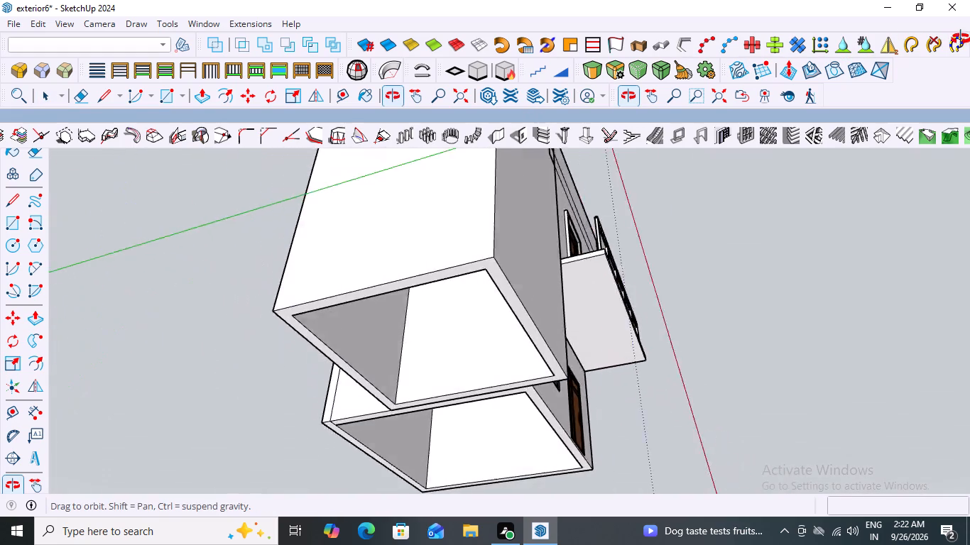
middle_drag(961, 39, 215, 295)
middle_click(663, 302)
middle_drag(663, 302, 176, 280)
scroll(401, 304, down, 2)
middle_drag(526, 289, 18, 250)
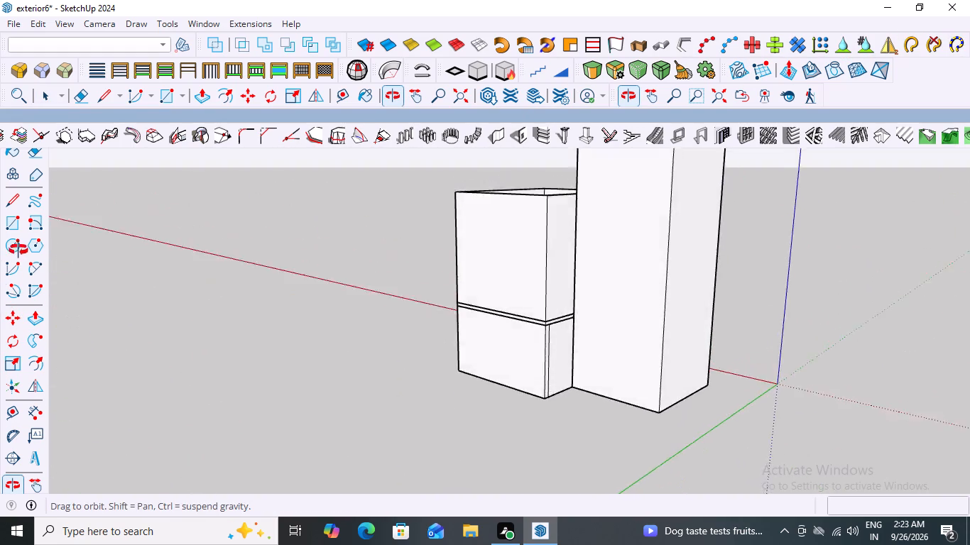
middle_drag(18, 250, 942, 292)
scroll(443, 392, up, 3)
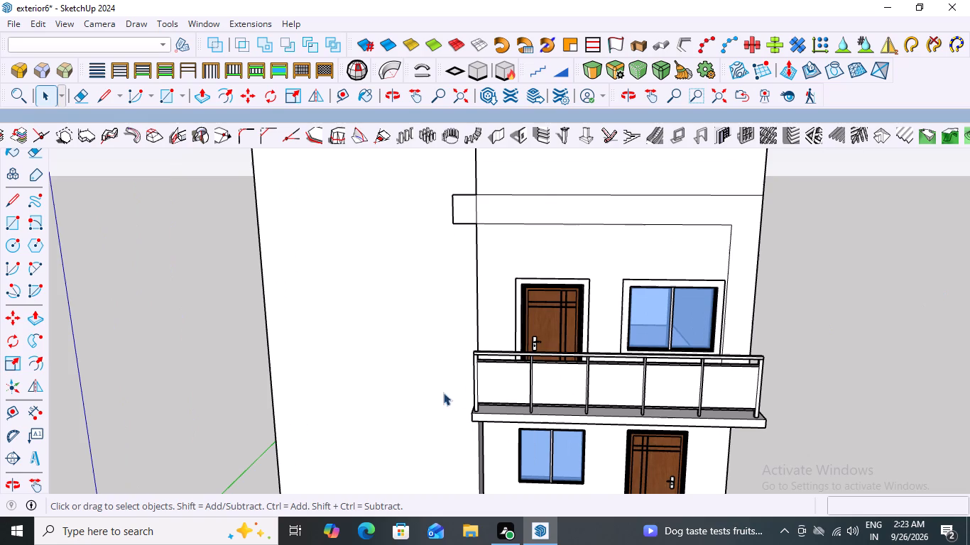
Extrude the L-shaped band face on the upper front wall outward about 3' 15/16", flush with the balcony's front edge.
click(559, 206)
click(559, 206)
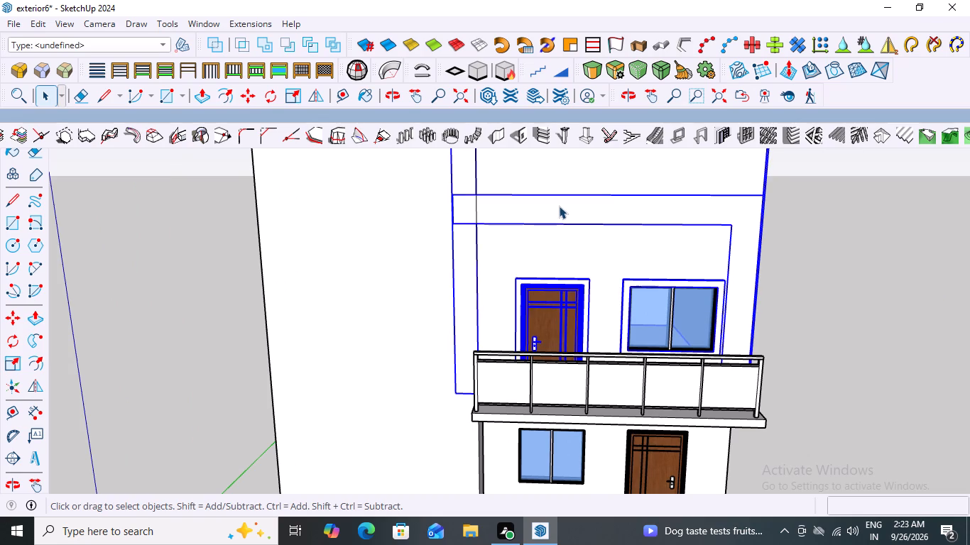
click(559, 206)
click(584, 207)
click(584, 207)
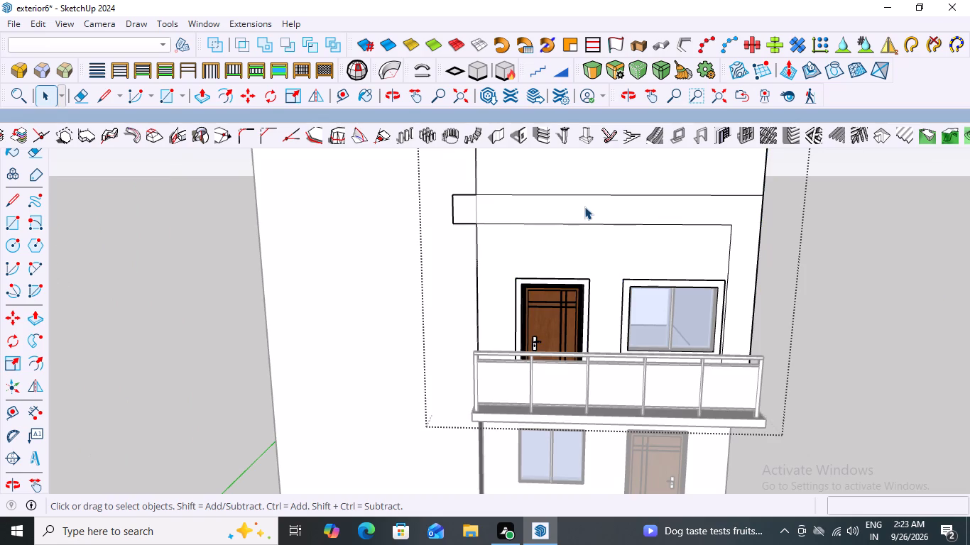
click(584, 207)
double_click(584, 207)
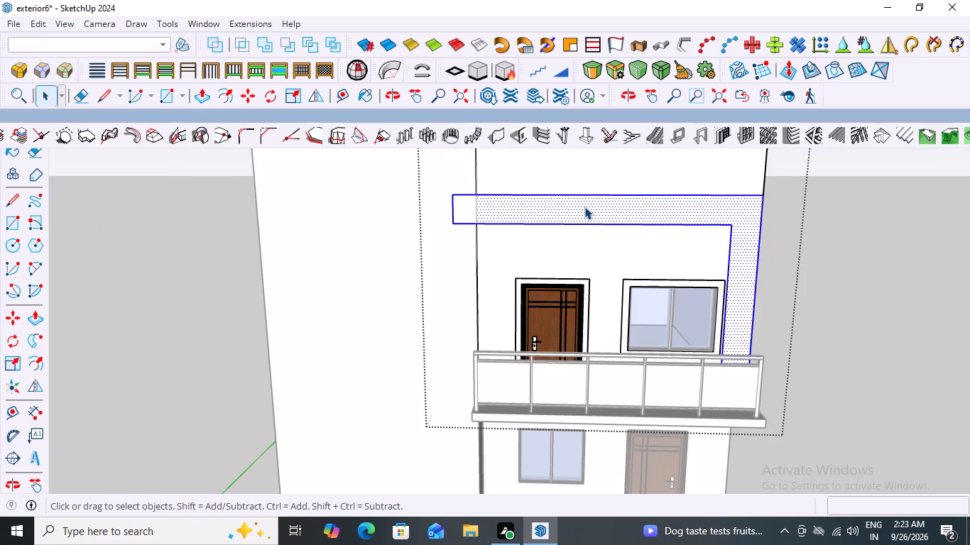
key(p)
click(584, 207)
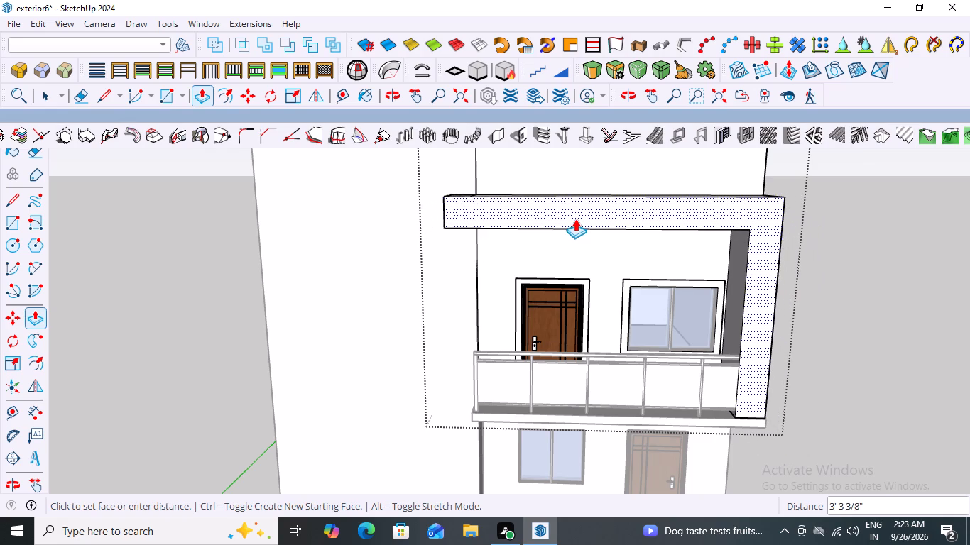
middle_drag(588, 232, 614, 327)
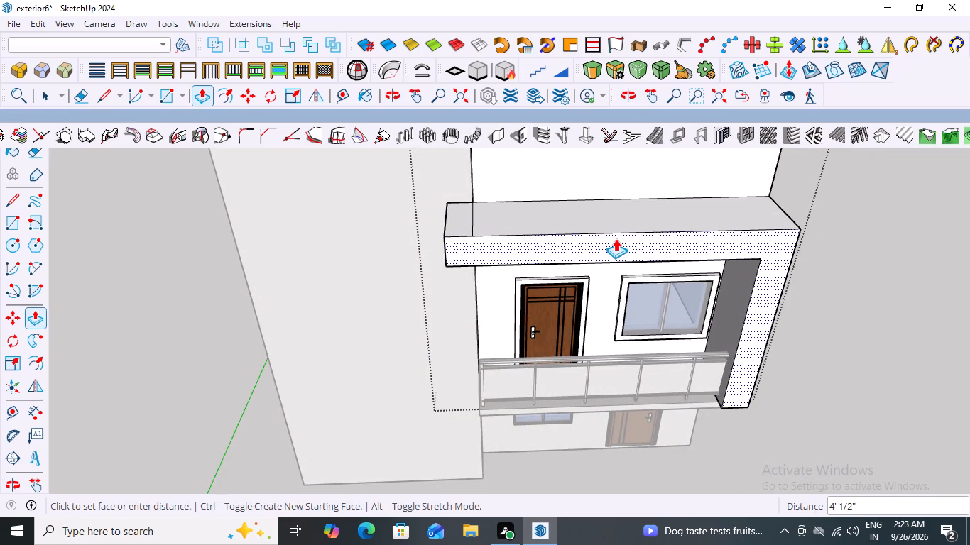
scroll(616, 238, down, 12)
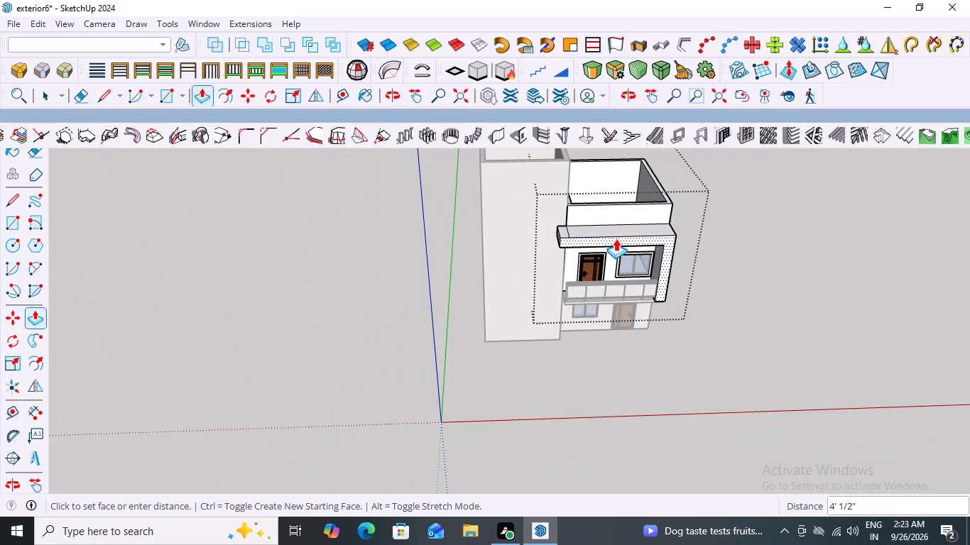
middle_drag(589, 197, 573, 68)
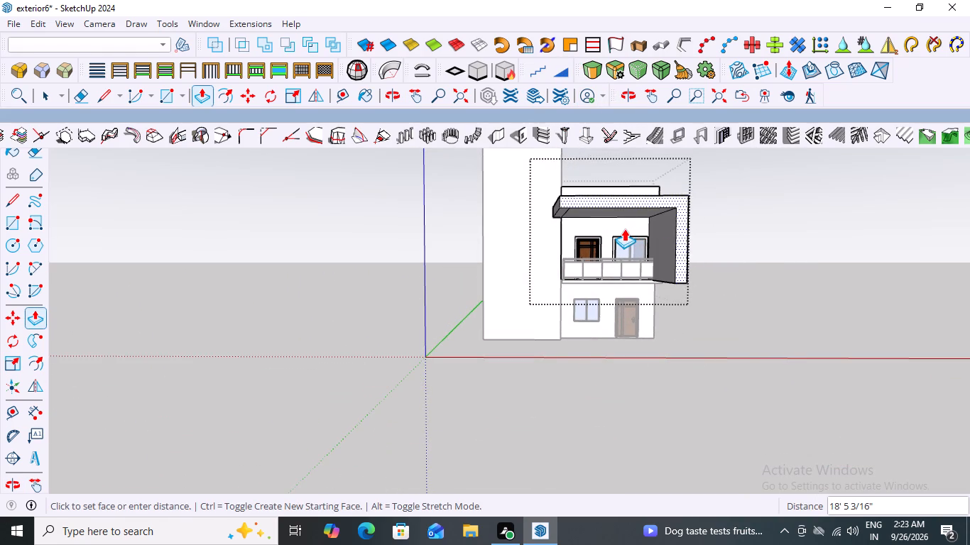
scroll(624, 229, up, 5)
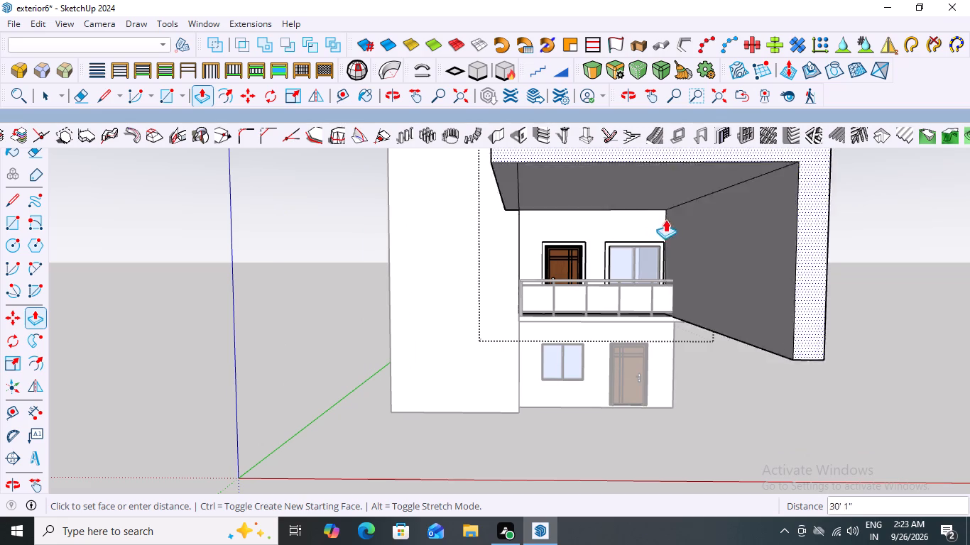
scroll(418, 258, down, 11)
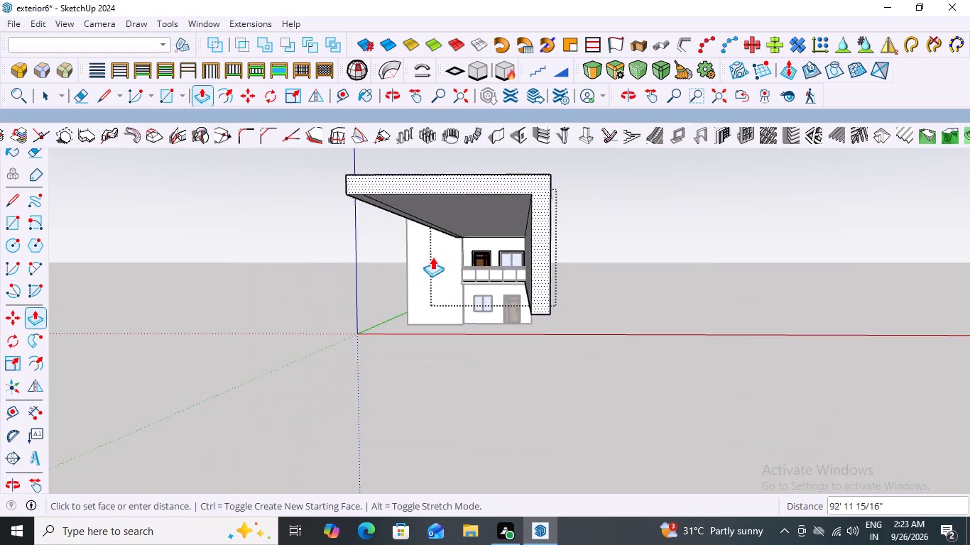
scroll(432, 257, down, 2)
scroll(343, 268, down, 11)
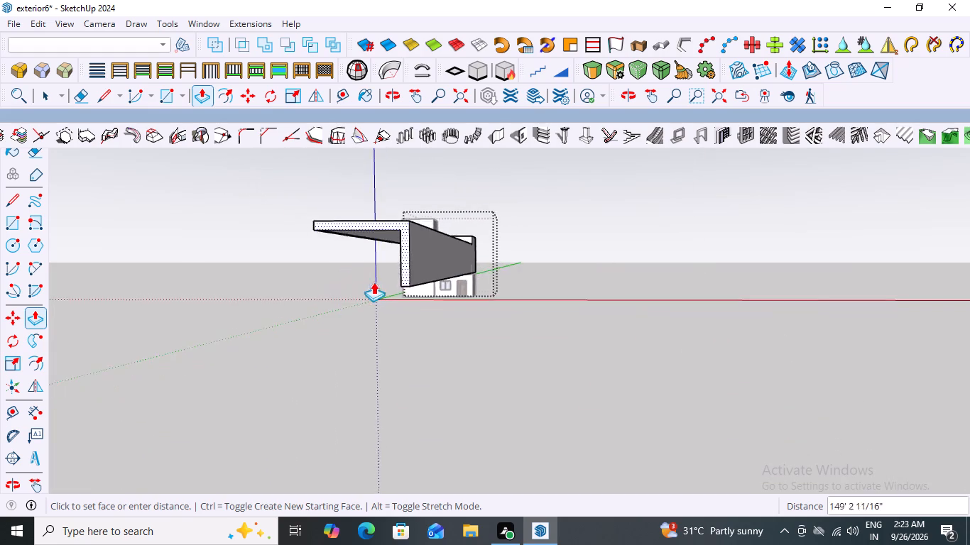
middle_drag(535, 224, 348, 274)
scroll(459, 244, up, 2)
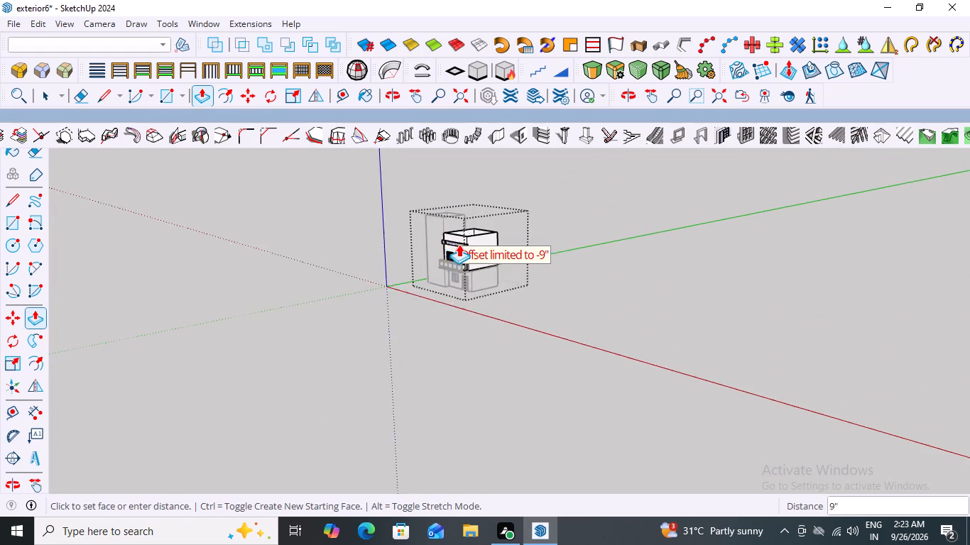
scroll(459, 244, up, 10)
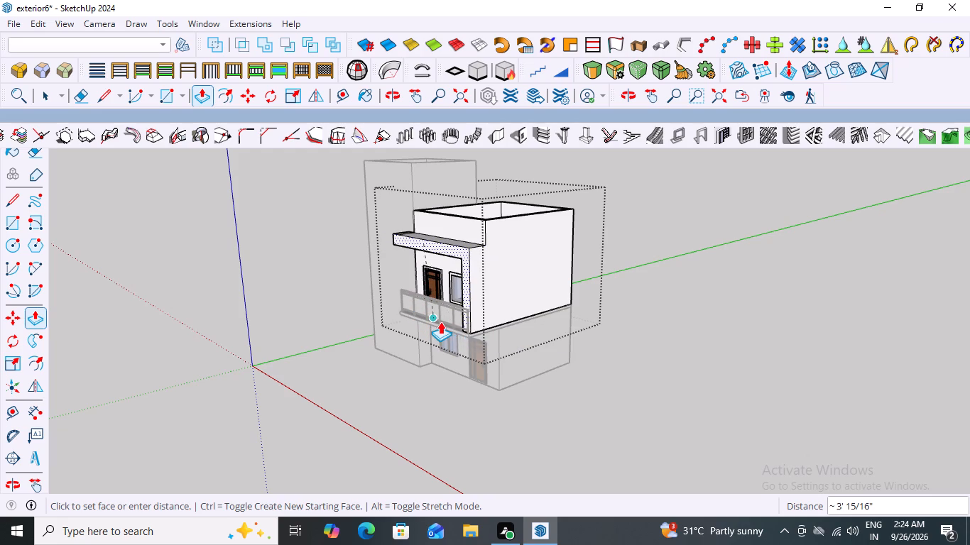
scroll(442, 321, up, 1)
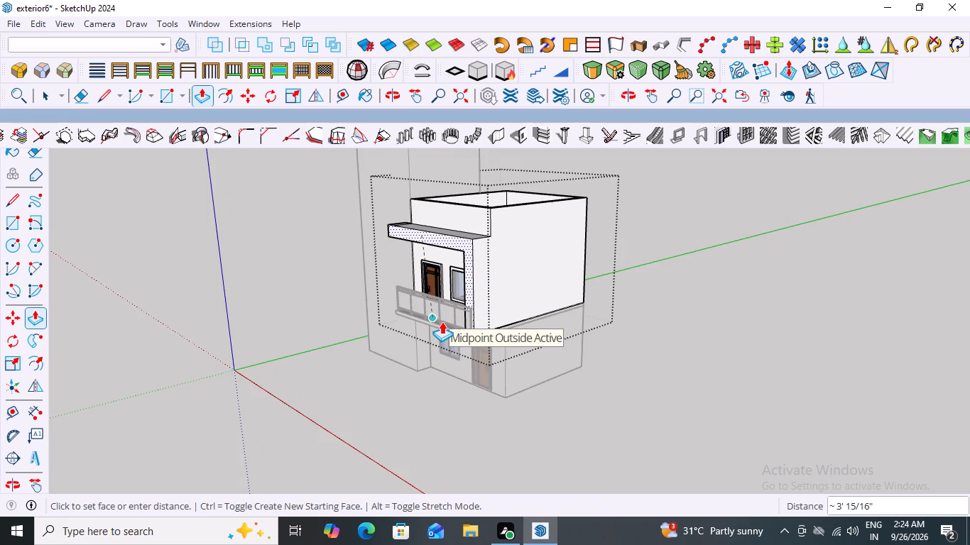
click(442, 321)
key(space)
click(679, 299)
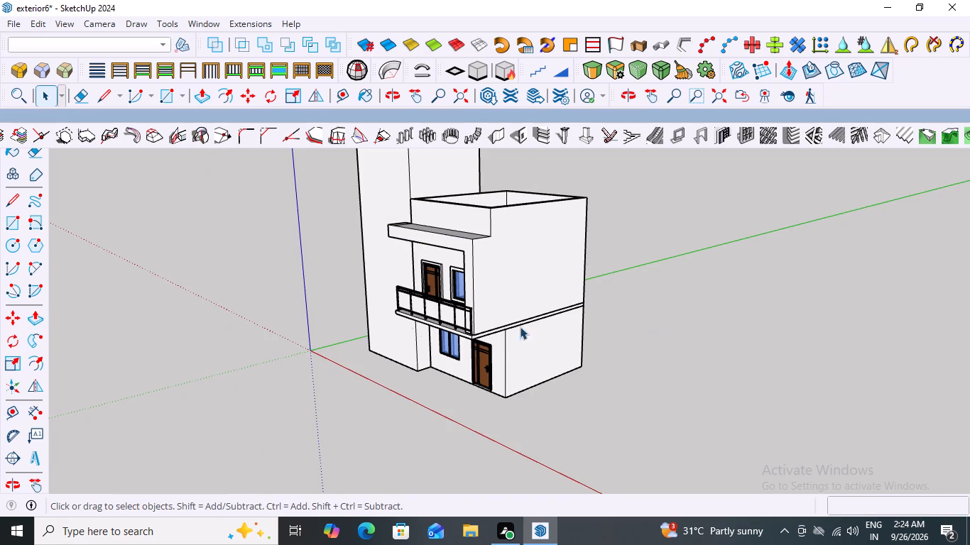
Examine the extruded L-shaped band and the balcony from the front, from low down and from above.
scroll(573, 332, down, 2)
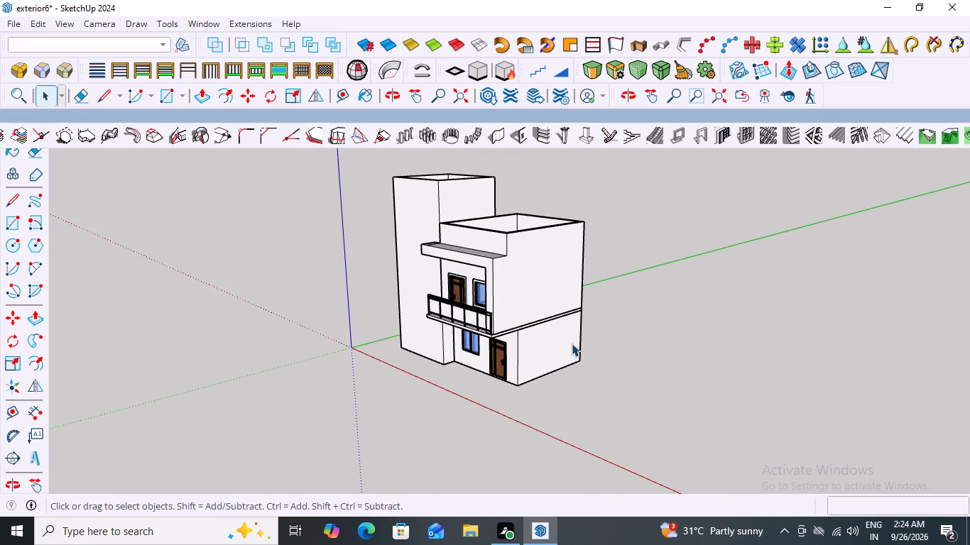
scroll(567, 343, down, 6)
middle_drag(408, 389, 719, 410)
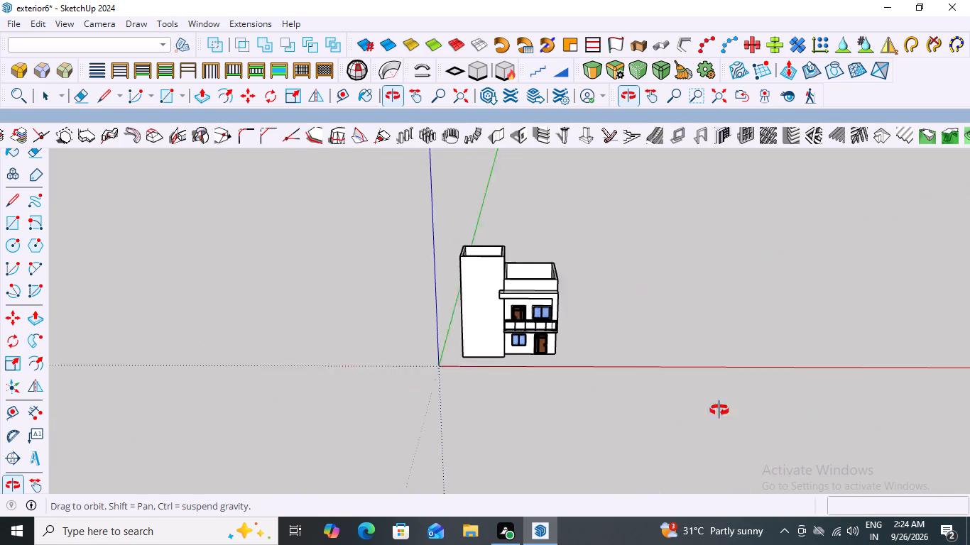
middle_drag(719, 410, 704, 343)
scroll(706, 349, up, 1)
scroll(521, 319, up, 8)
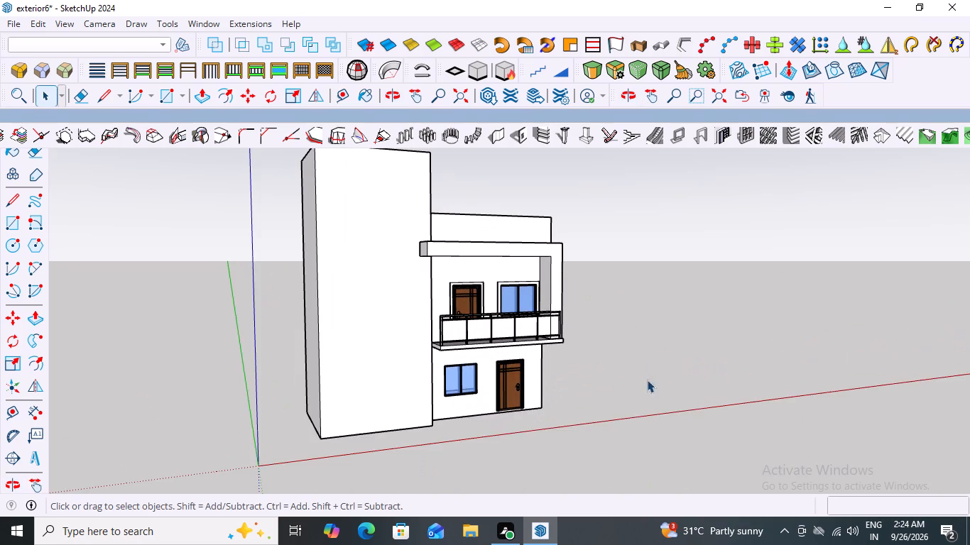
scroll(632, 412, down, 4)
middle_drag(611, 253, 623, 375)
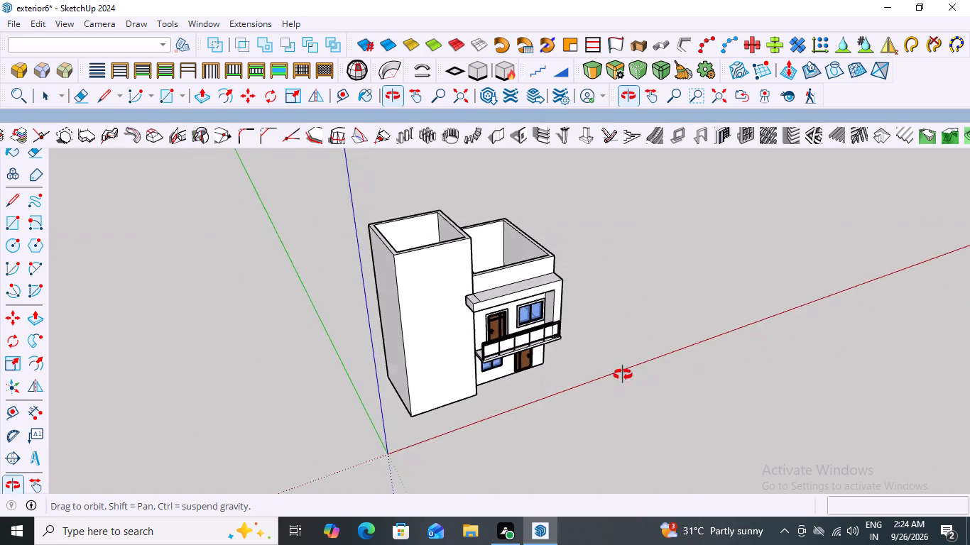
middle_drag(623, 375, 563, 371)
scroll(523, 350, up, 9)
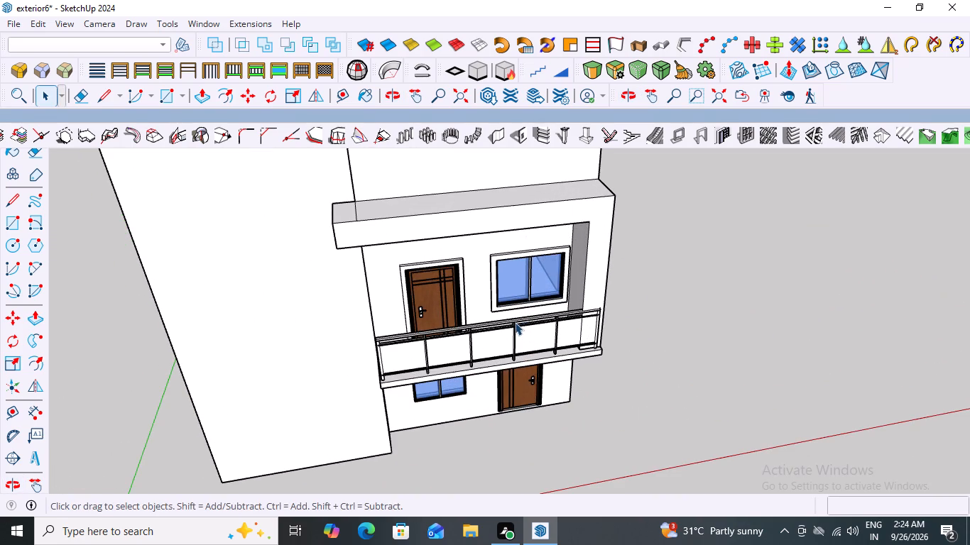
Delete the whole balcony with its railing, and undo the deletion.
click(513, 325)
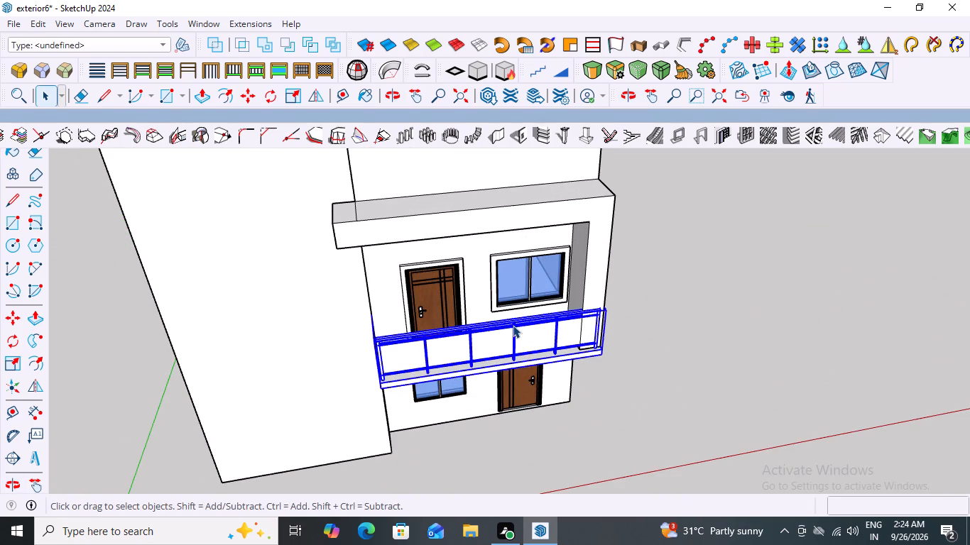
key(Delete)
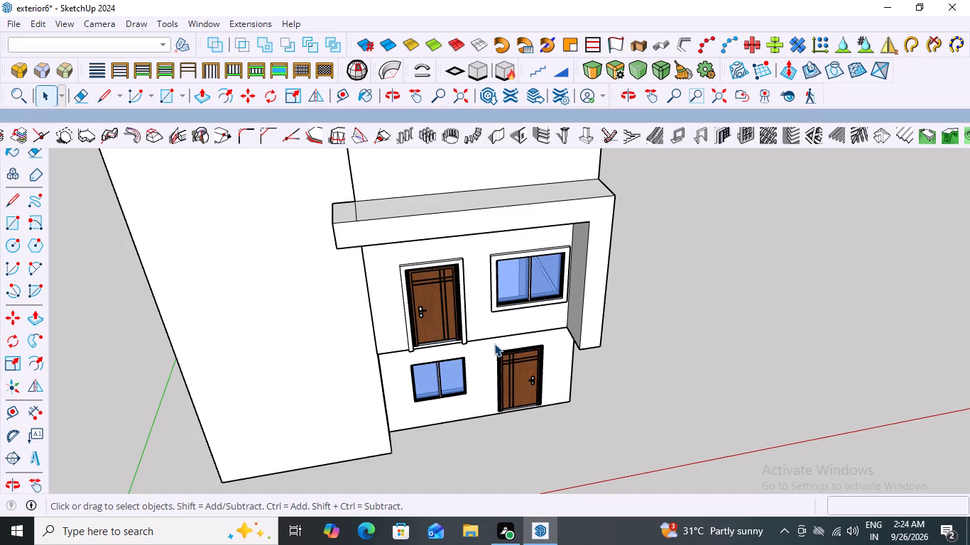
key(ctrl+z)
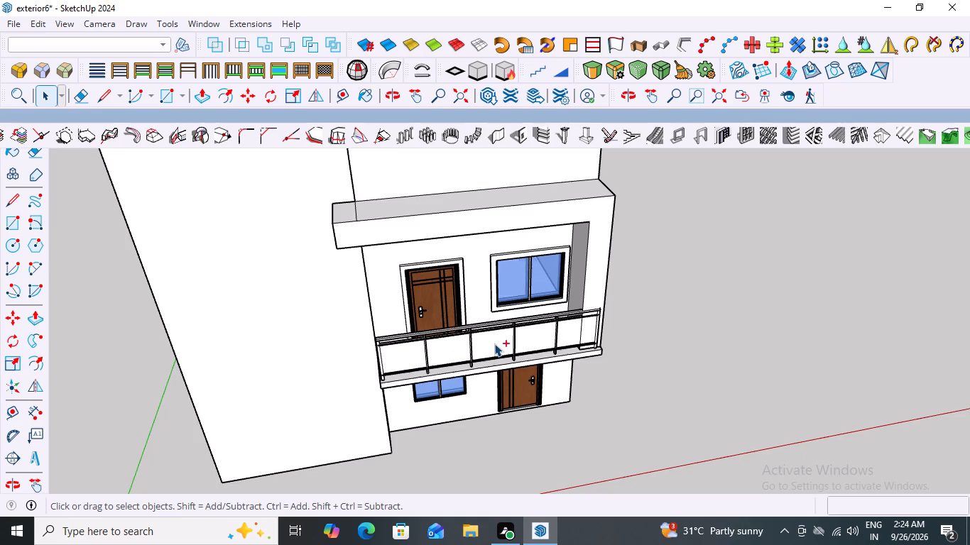
Inspect how the balcony railing is grouped by checking its intermediate posts, top rail and outer end post.
click(426, 351)
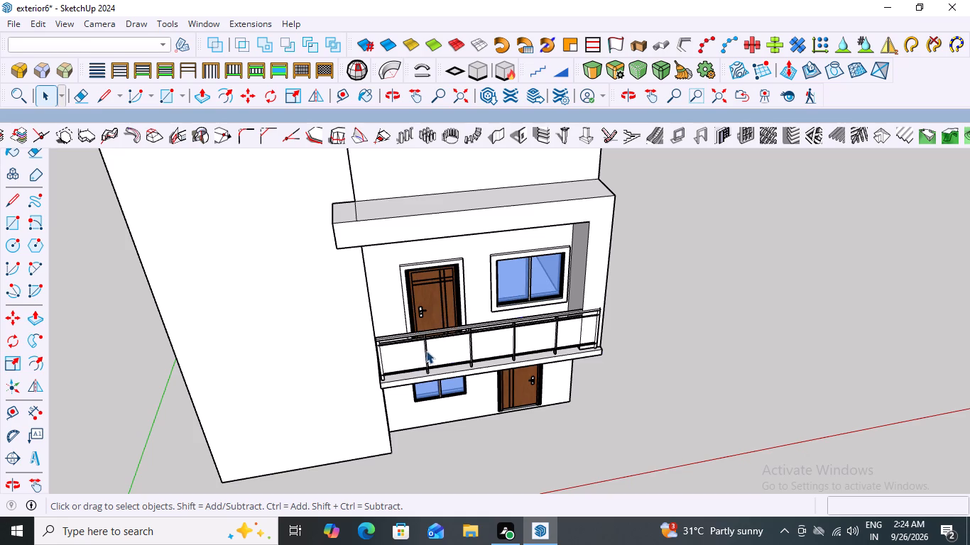
double_click(425, 351)
click(427, 353)
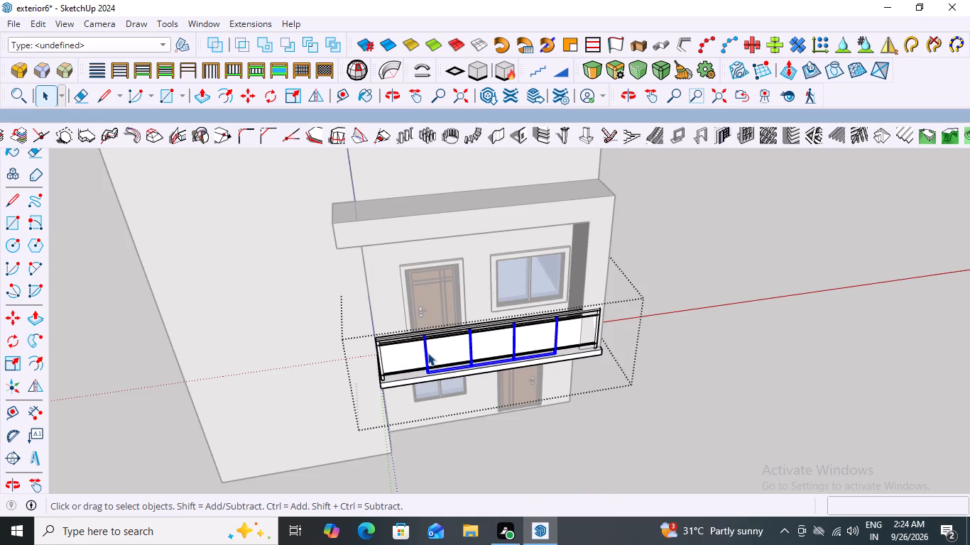
click(562, 313)
click(562, 313)
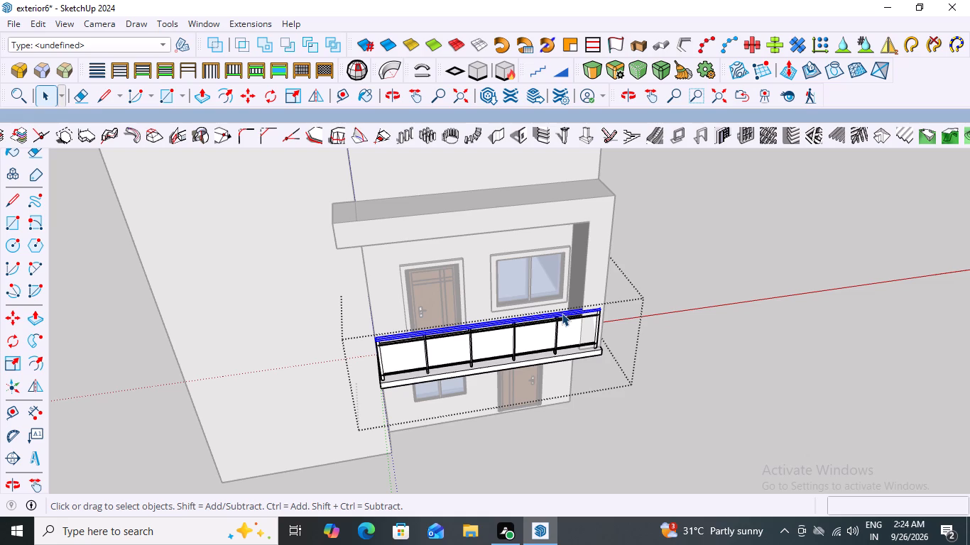
click(557, 334)
double_click(557, 334)
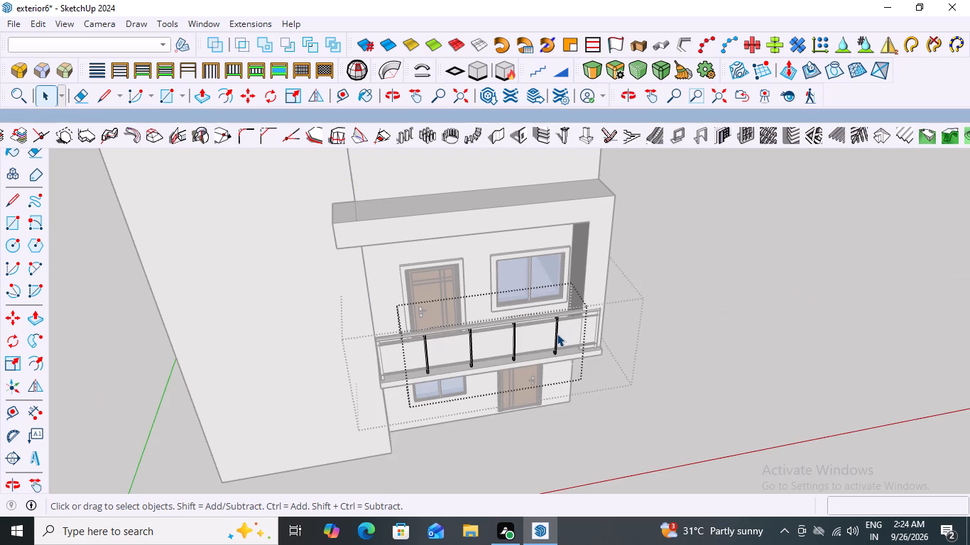
double_click(557, 334)
click(722, 284)
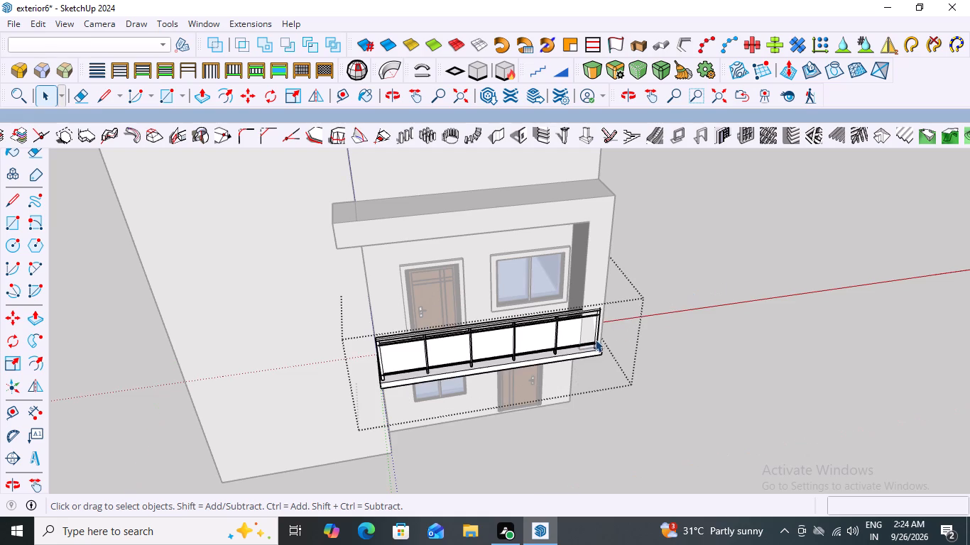
click(596, 339)
click(596, 339)
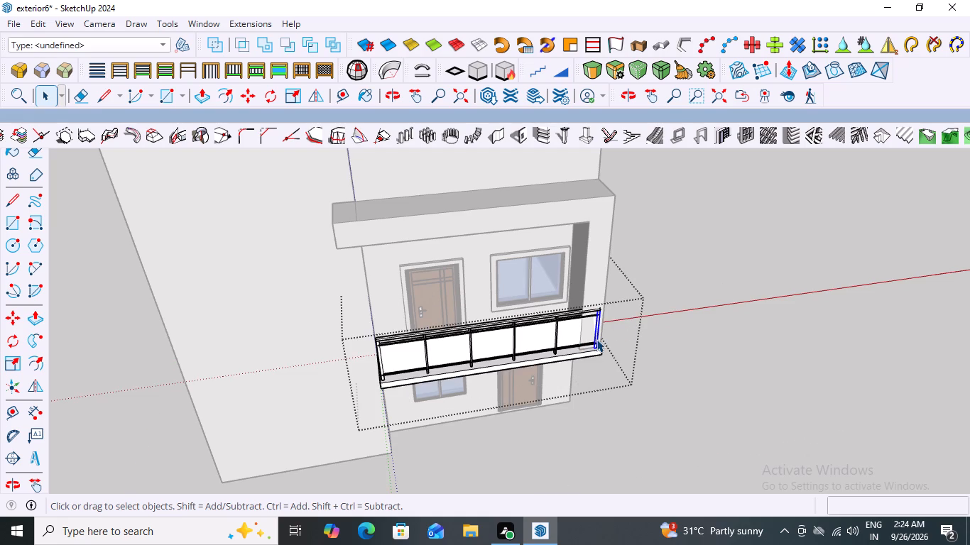
double_click(596, 339)
click(596, 339)
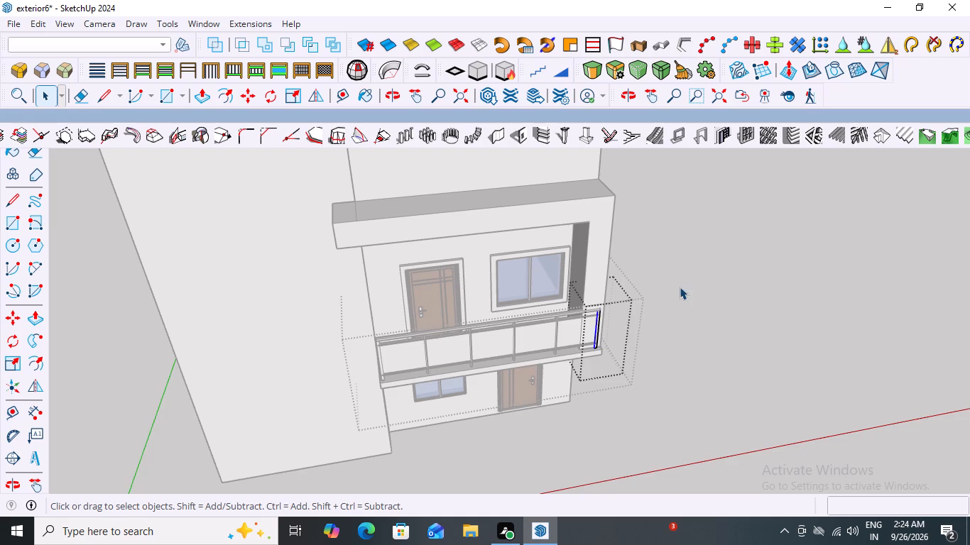
click(680, 287)
click(491, 327)
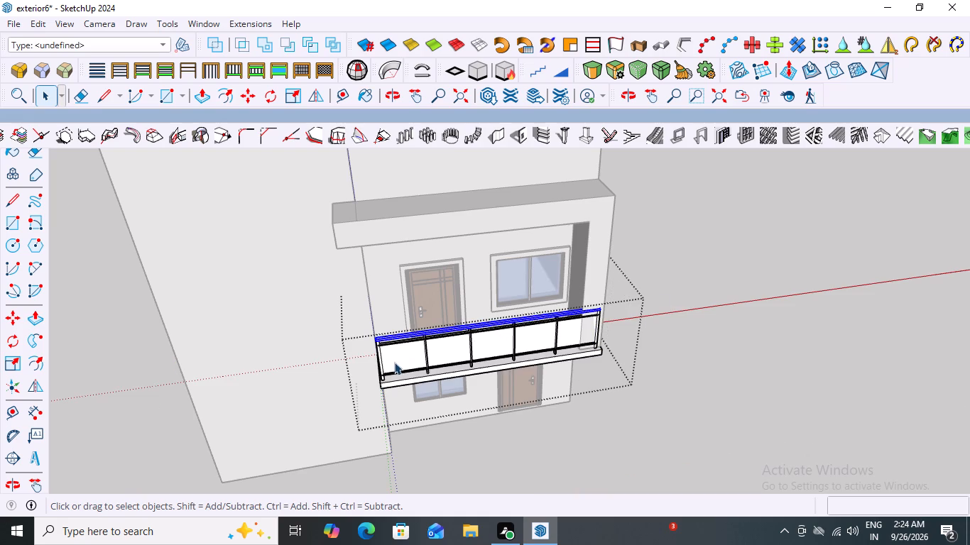
click(376, 366)
key(space)
double_click(694, 278)
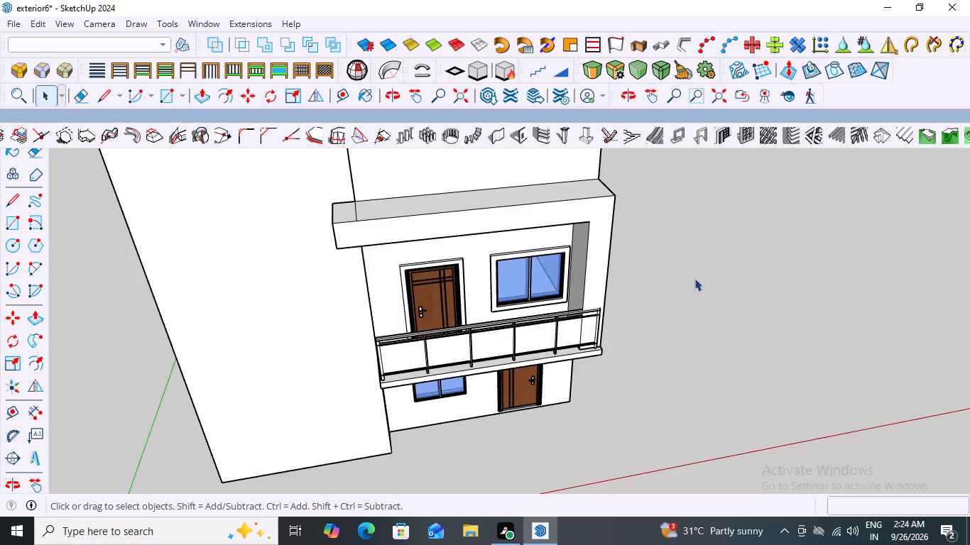
Delete the intermediate vertical posts of the balcony railing inside the balcony group.
scroll(483, 265, down, 3)
middle_drag(657, 343, 510, 97)
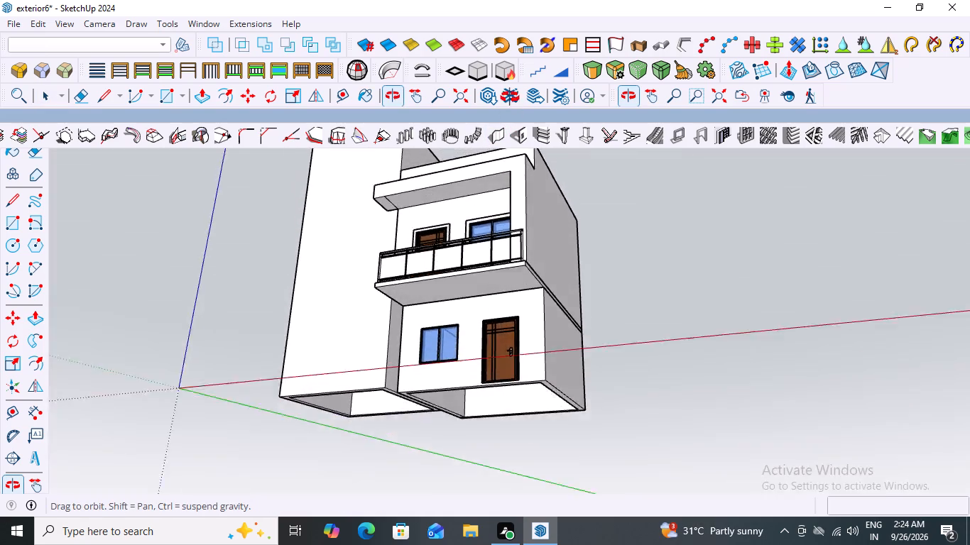
middle_drag(510, 97, 359, 211)
scroll(400, 265, up, 7)
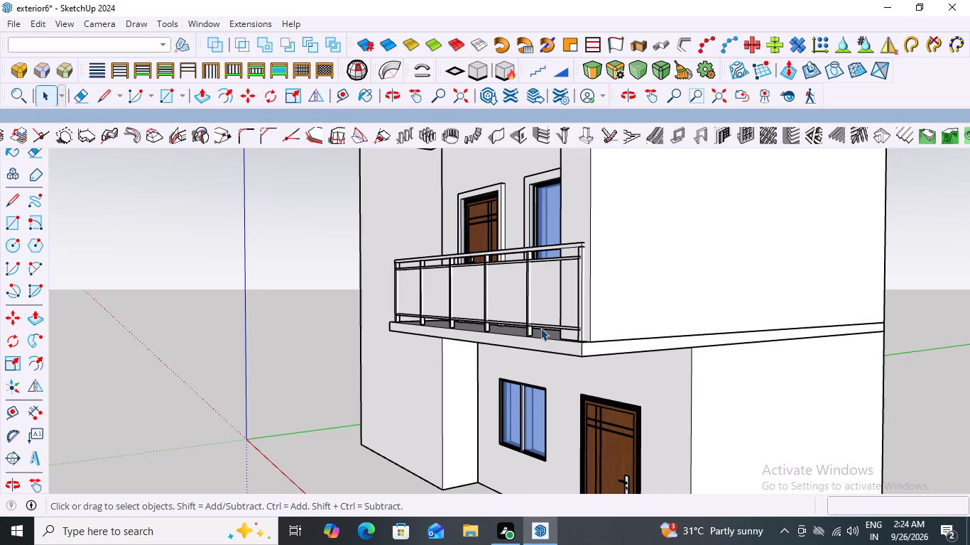
click(527, 321)
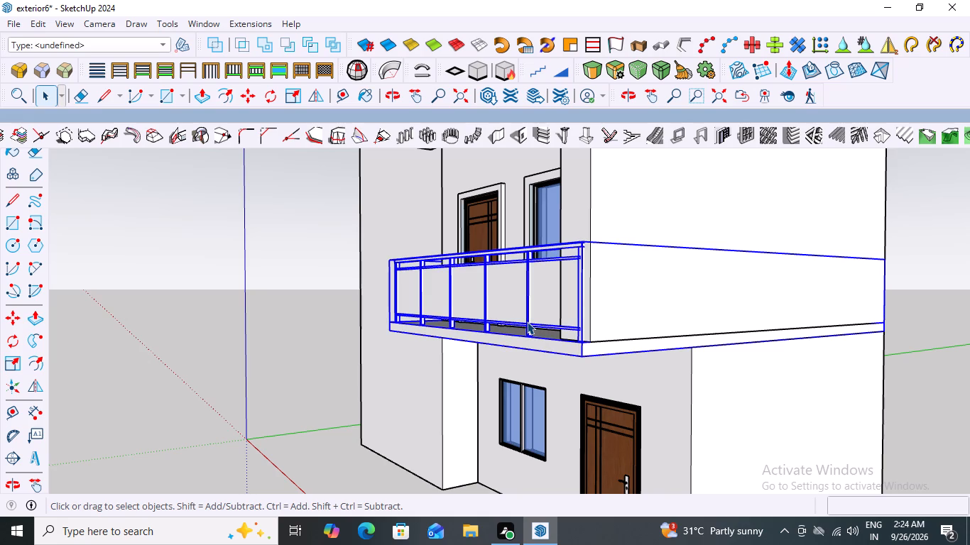
click(527, 321)
double_click(527, 321)
click(527, 321)
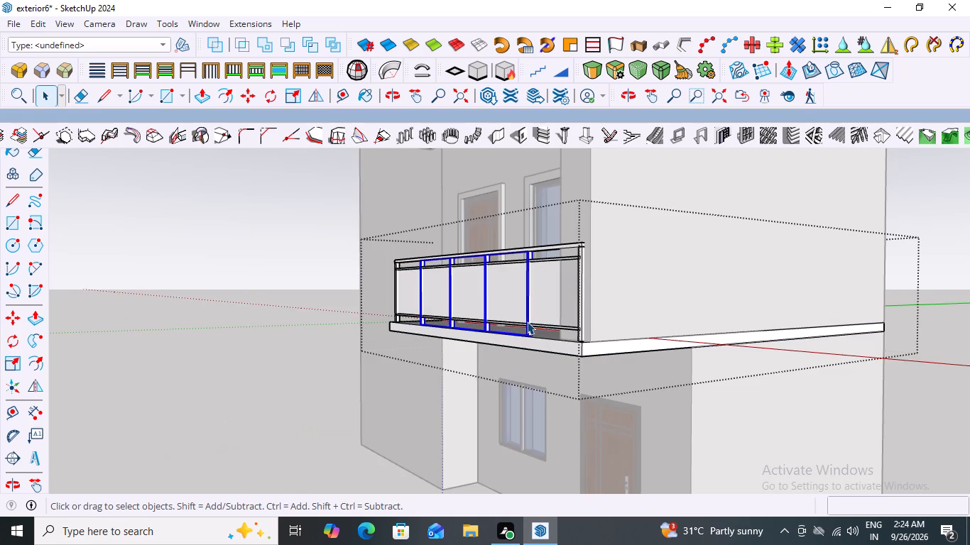
key(Delete)
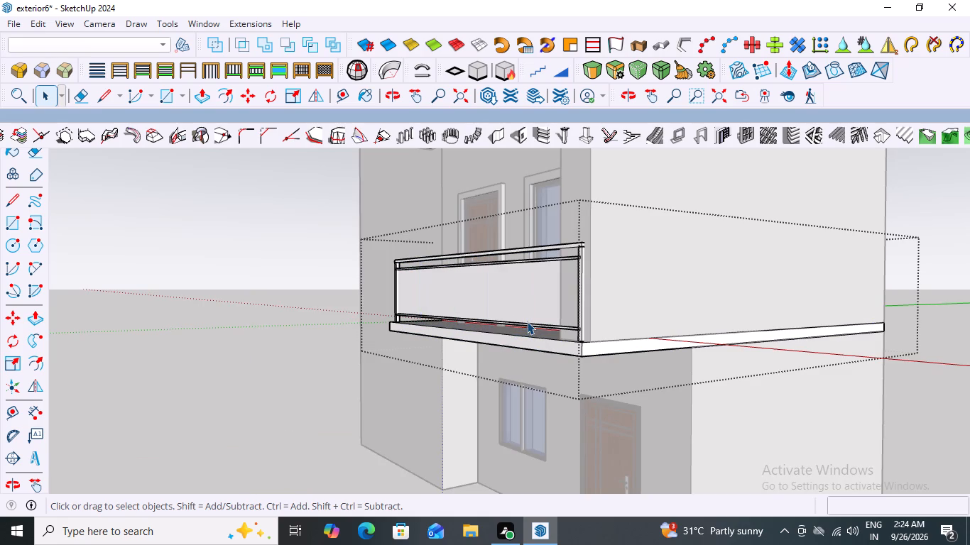
Delete the top handrail of the balcony railing.
click(560, 246)
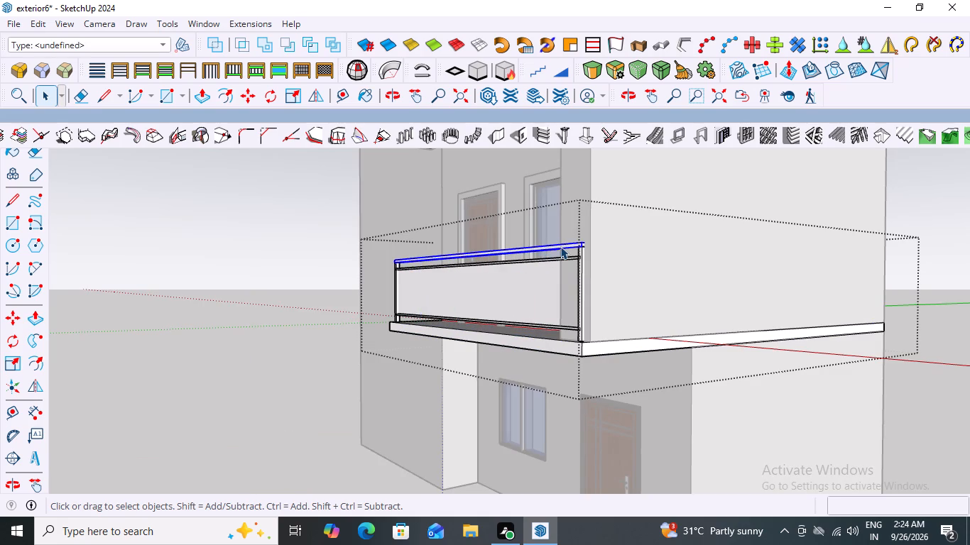
double_click(560, 246)
click(560, 246)
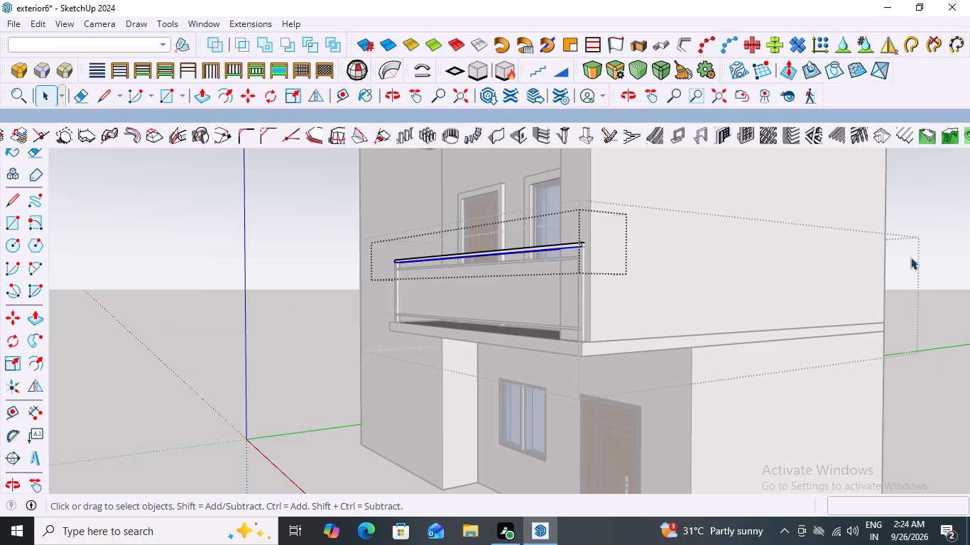
click(936, 208)
click(565, 247)
key(Delete)
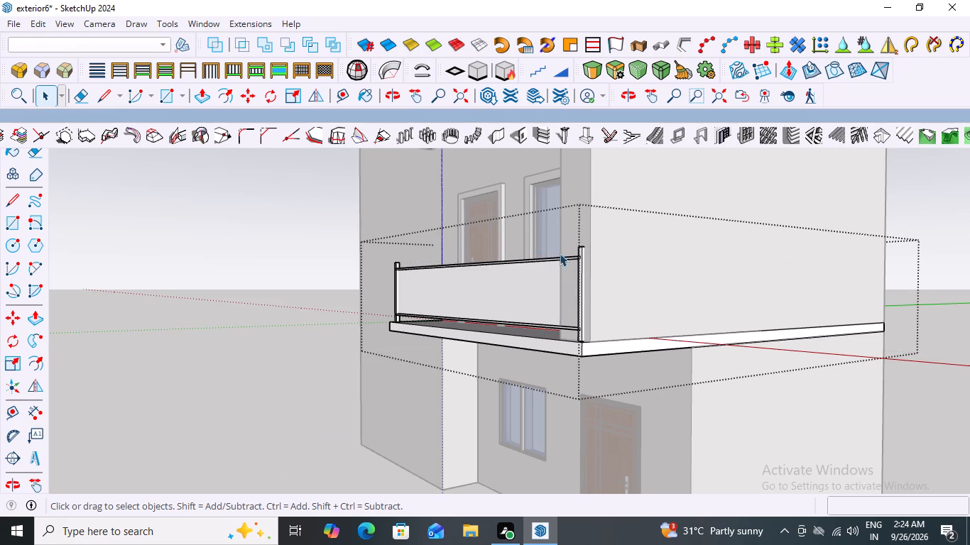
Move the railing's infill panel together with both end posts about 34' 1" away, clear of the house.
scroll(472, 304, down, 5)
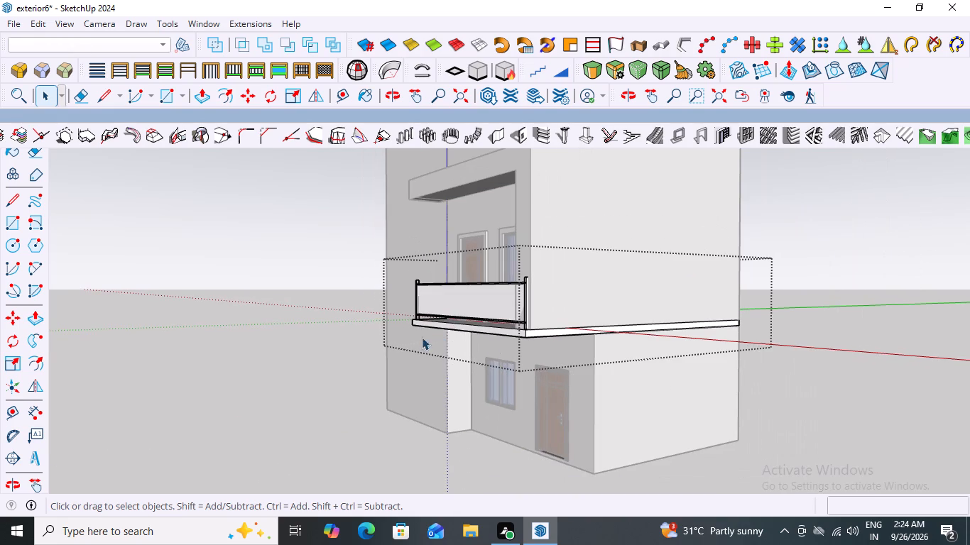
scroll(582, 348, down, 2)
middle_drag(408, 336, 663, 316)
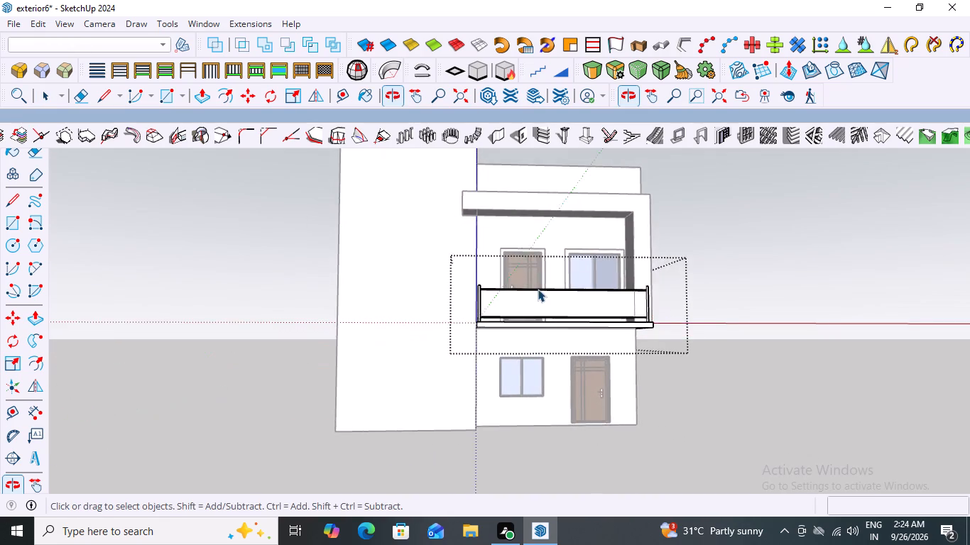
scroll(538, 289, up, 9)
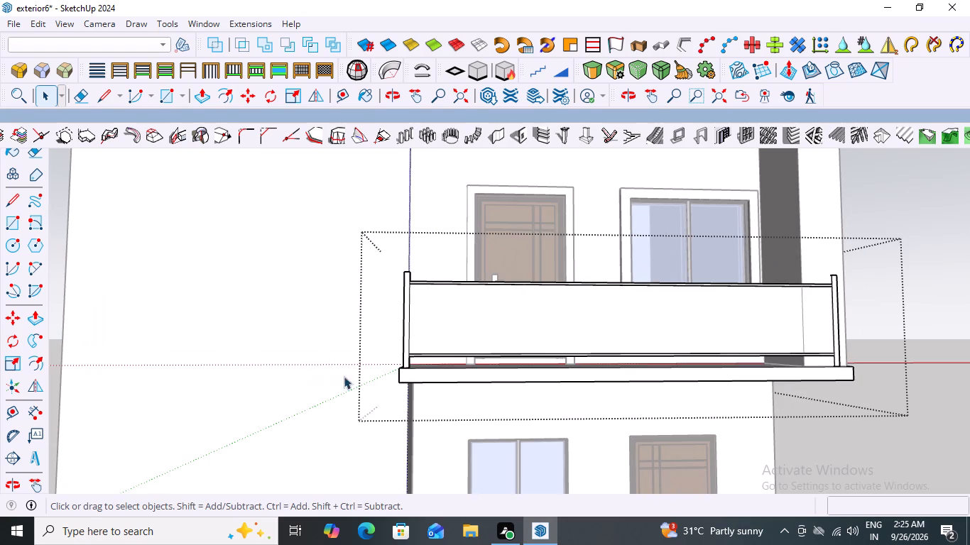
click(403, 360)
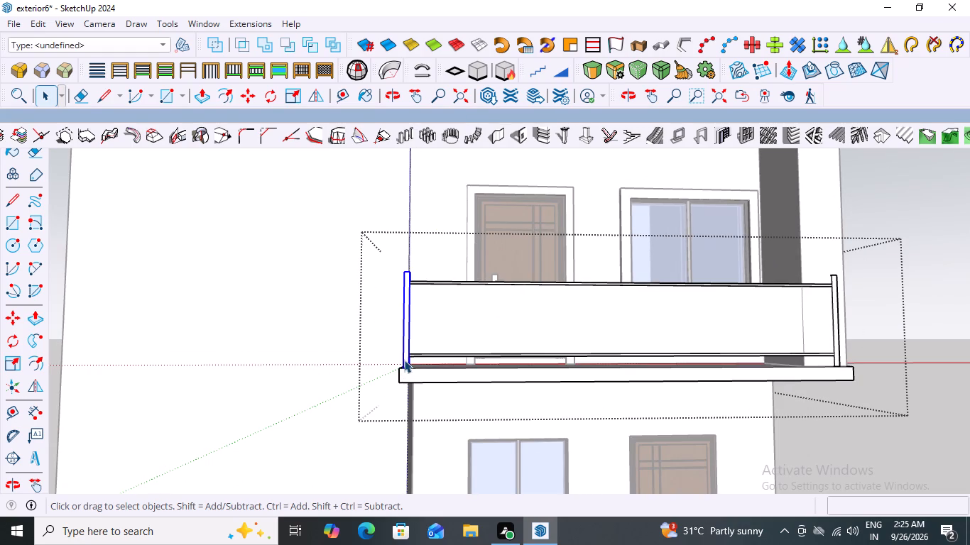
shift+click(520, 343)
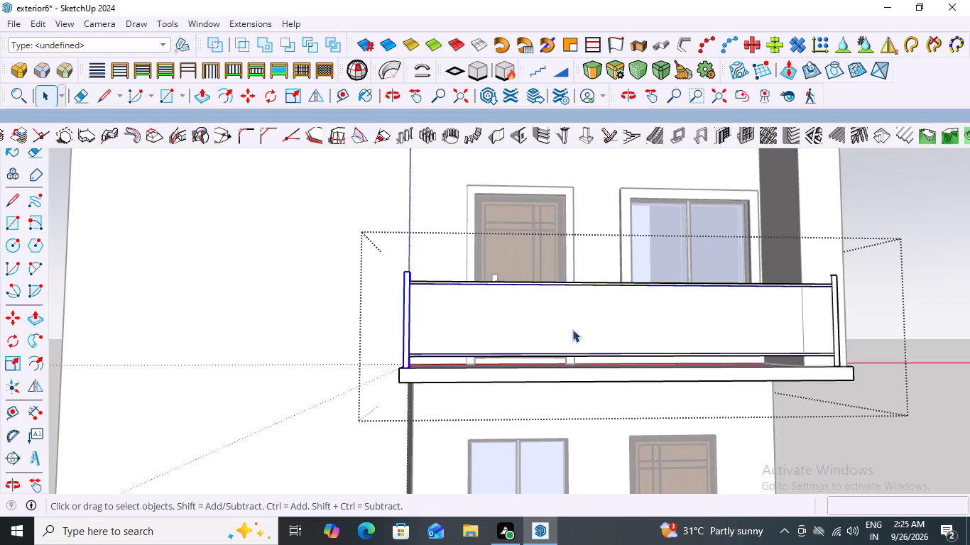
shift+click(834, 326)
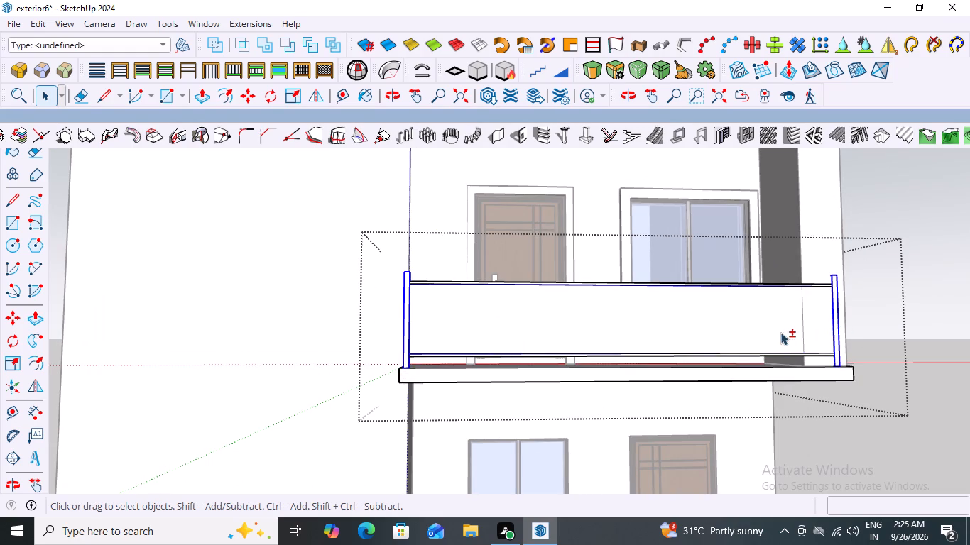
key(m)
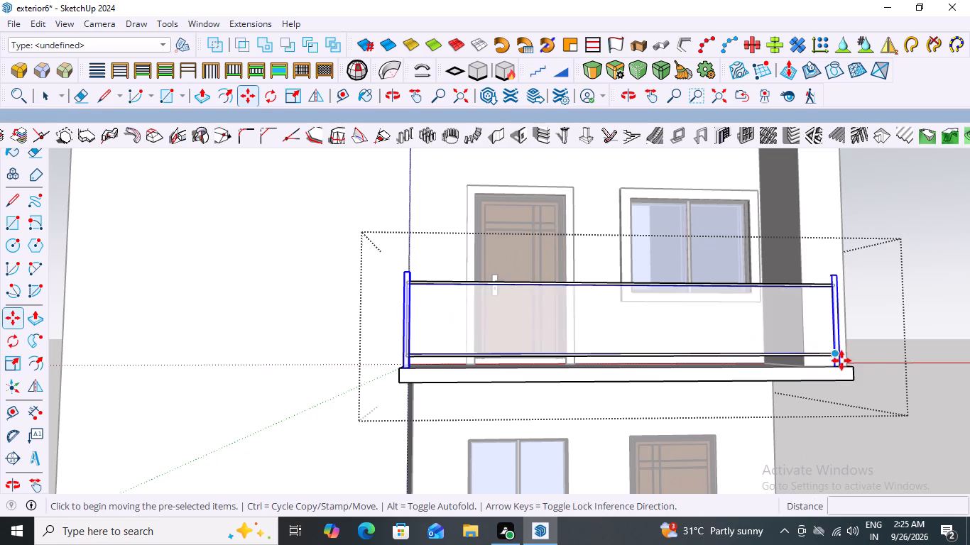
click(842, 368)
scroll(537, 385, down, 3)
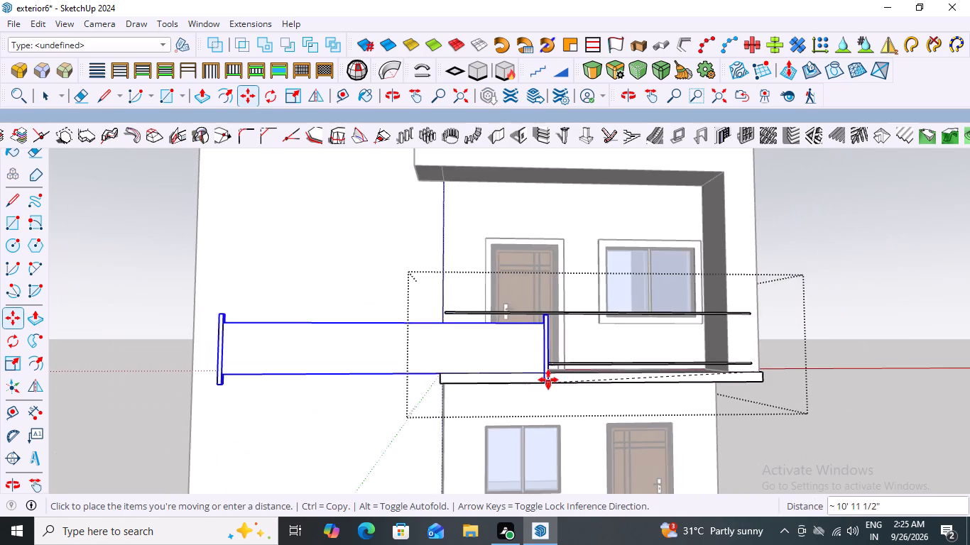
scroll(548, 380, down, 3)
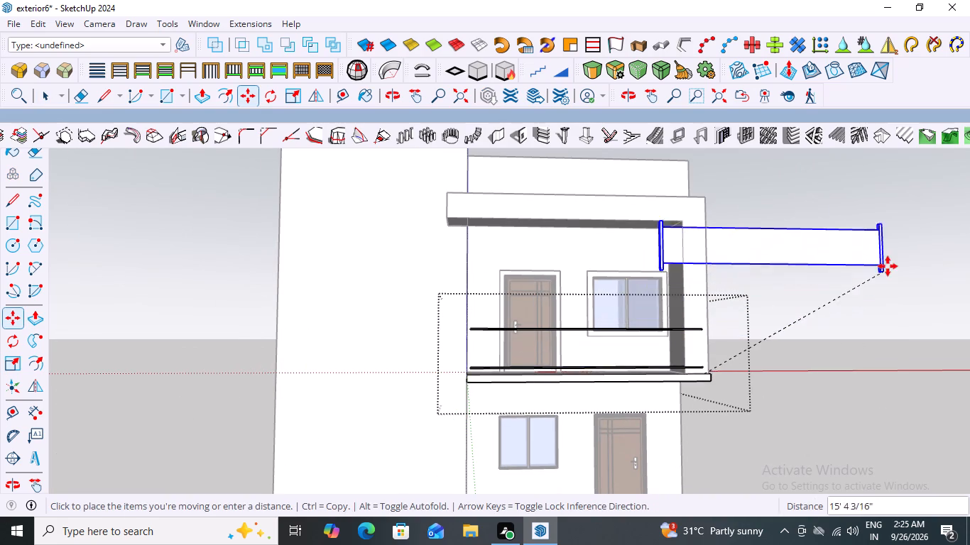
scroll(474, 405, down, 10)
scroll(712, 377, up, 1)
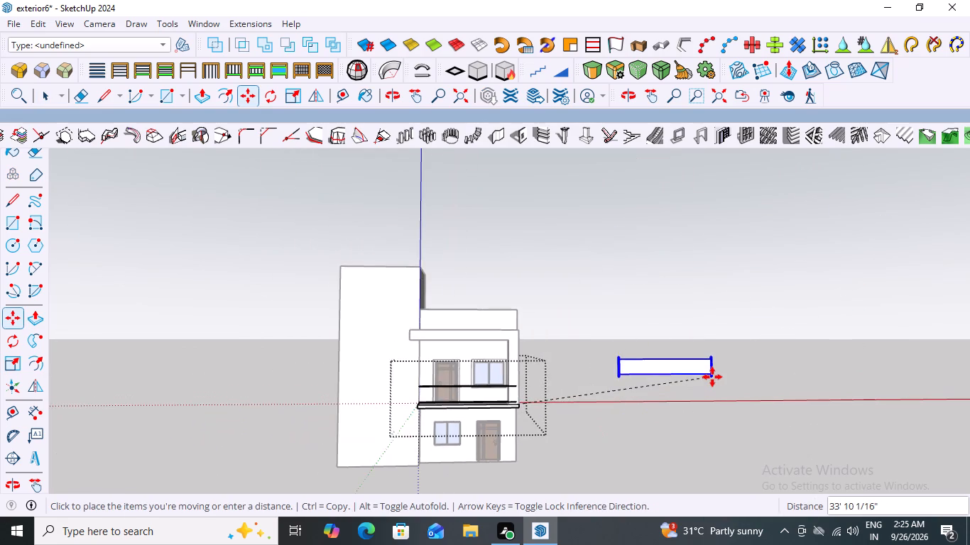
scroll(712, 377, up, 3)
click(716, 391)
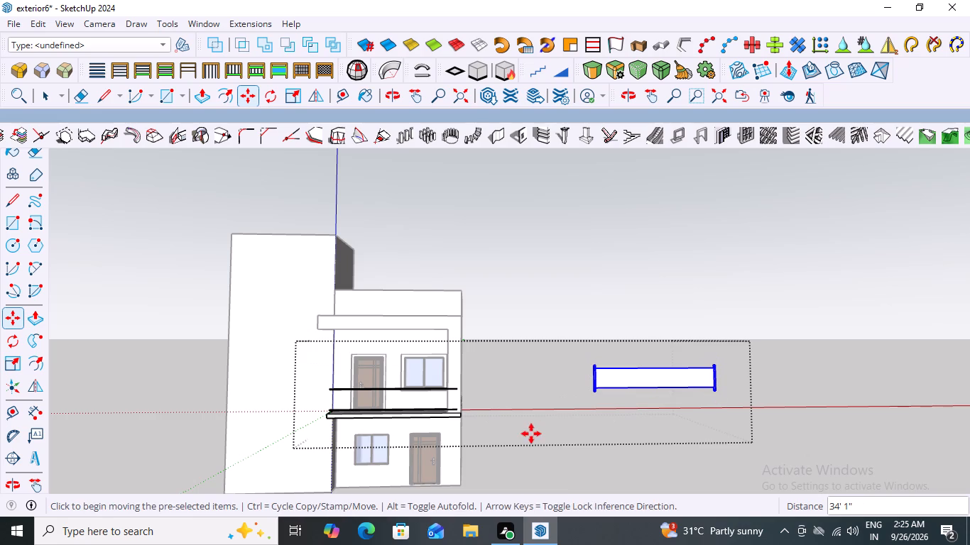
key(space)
Delete the two remaining horizontal rails in front of the upper door and window, and close the balcony group.
scroll(375, 436, up, 7)
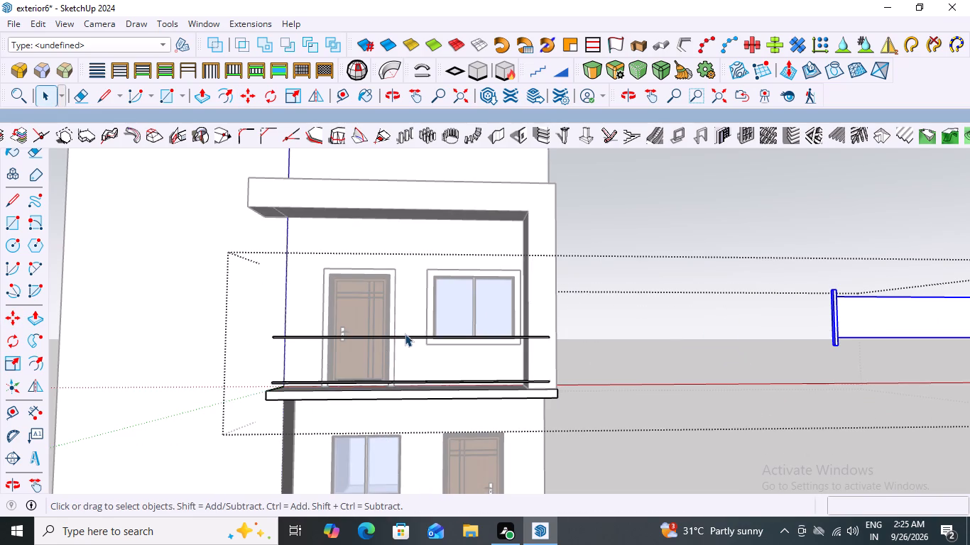
click(405, 334)
click(398, 336)
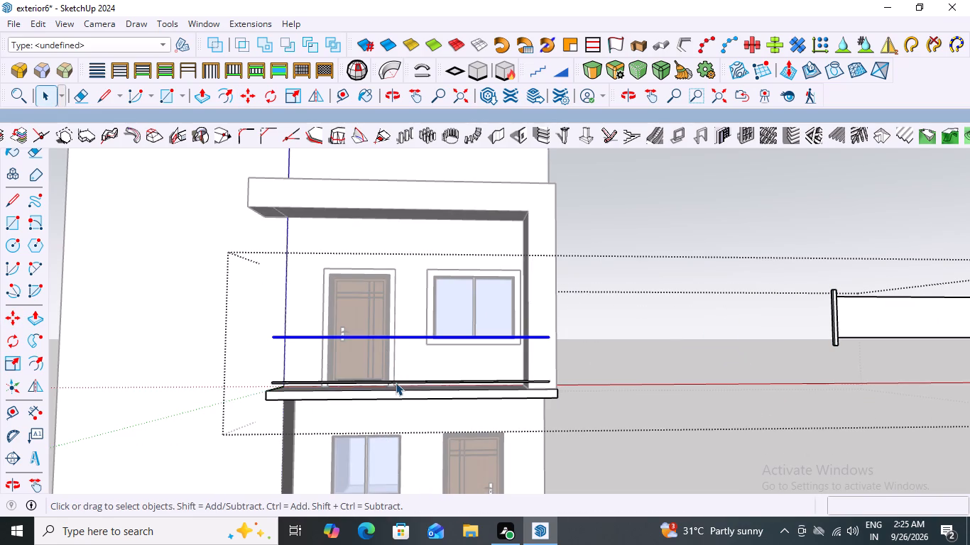
key(Delete)
click(393, 382)
key(Delete)
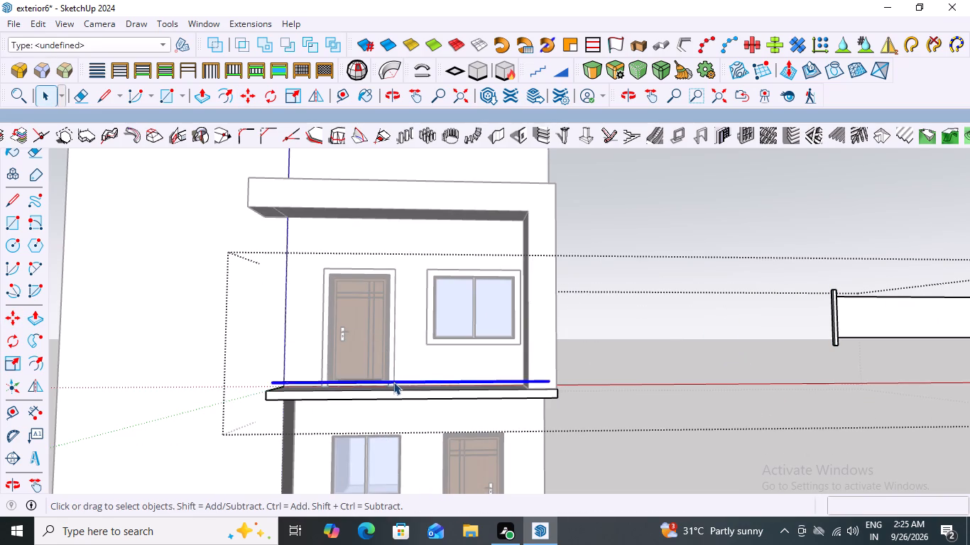
scroll(398, 377, down, 6)
scroll(421, 485, down, 3)
middle_drag(525, 342, 521, 402)
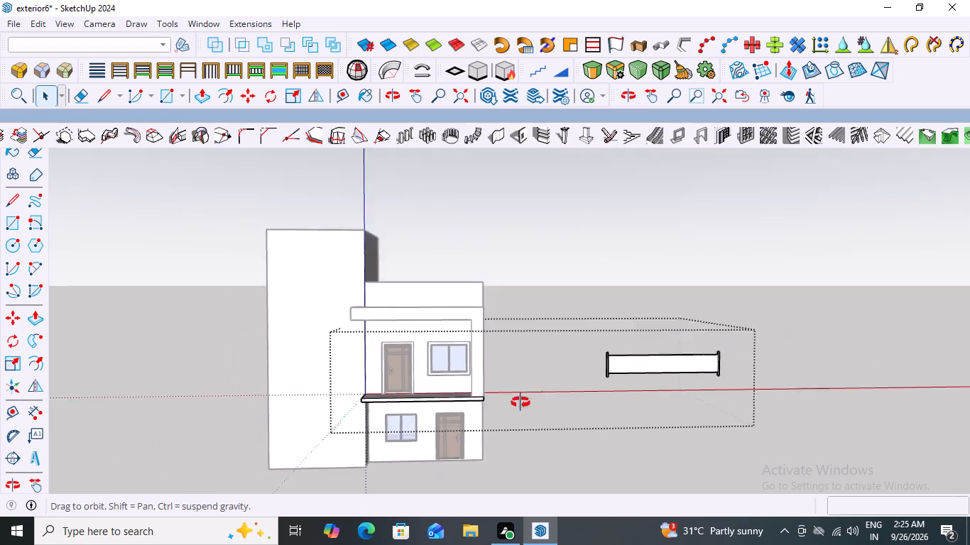
middle_drag(521, 402, 545, 473)
scroll(565, 364, up, 1)
click(552, 233)
Delete the detached railing panel and its two end posts beside the house, leaving only the slab in the balcony group.
middle_drag(578, 395, 504, 355)
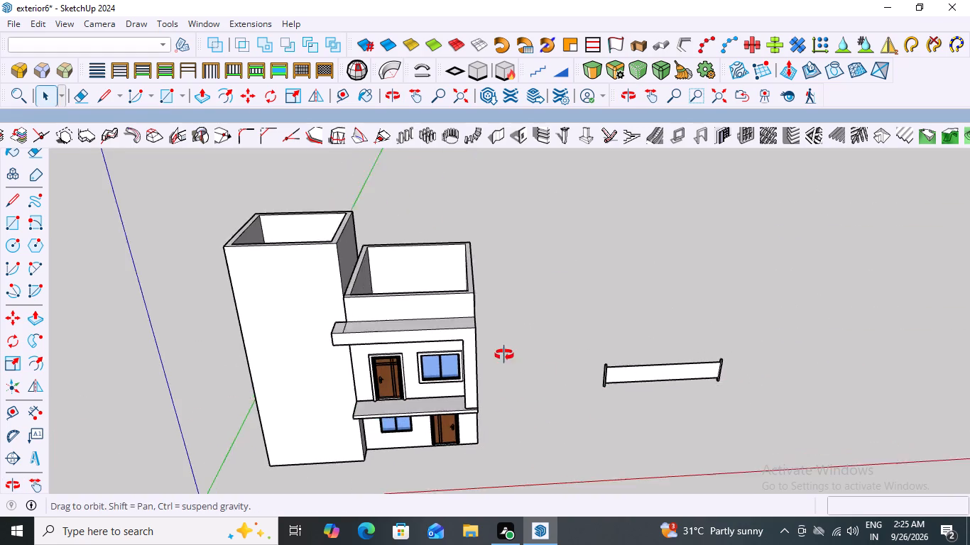
middle_drag(504, 355, 496, 308)
scroll(577, 374, up, 5)
middle_drag(748, 378, 296, 397)
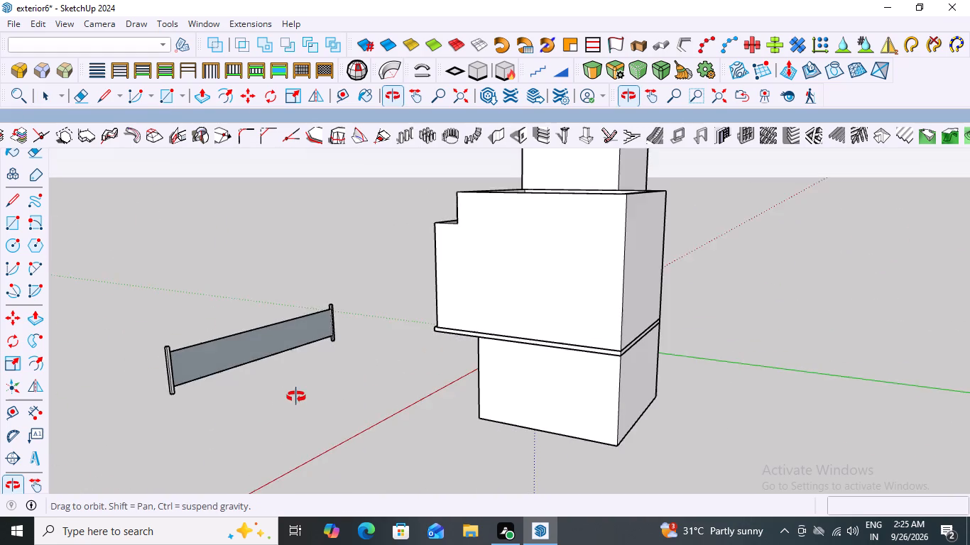
middle_drag(296, 397, 718, 385)
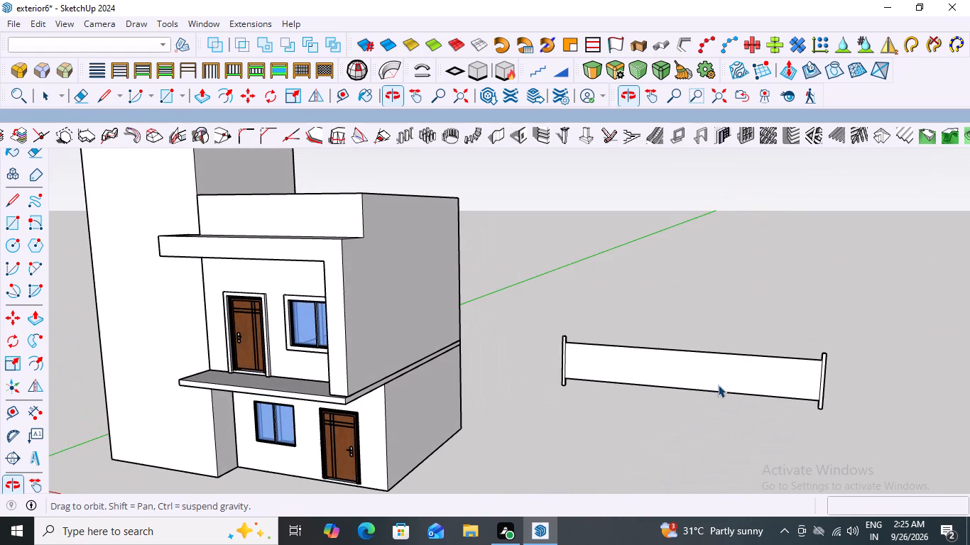
click(714, 382)
click(712, 370)
click(712, 370)
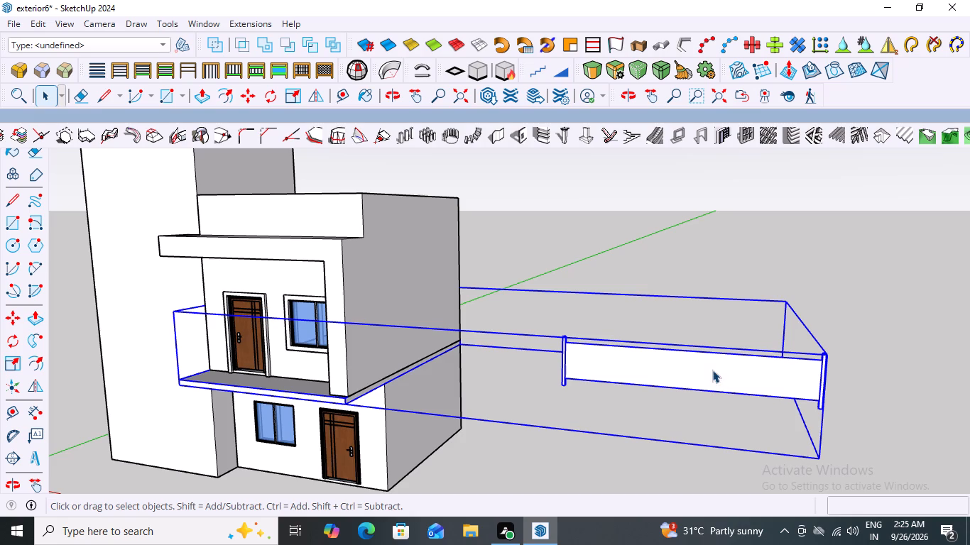
click(687, 387)
double_click(687, 387)
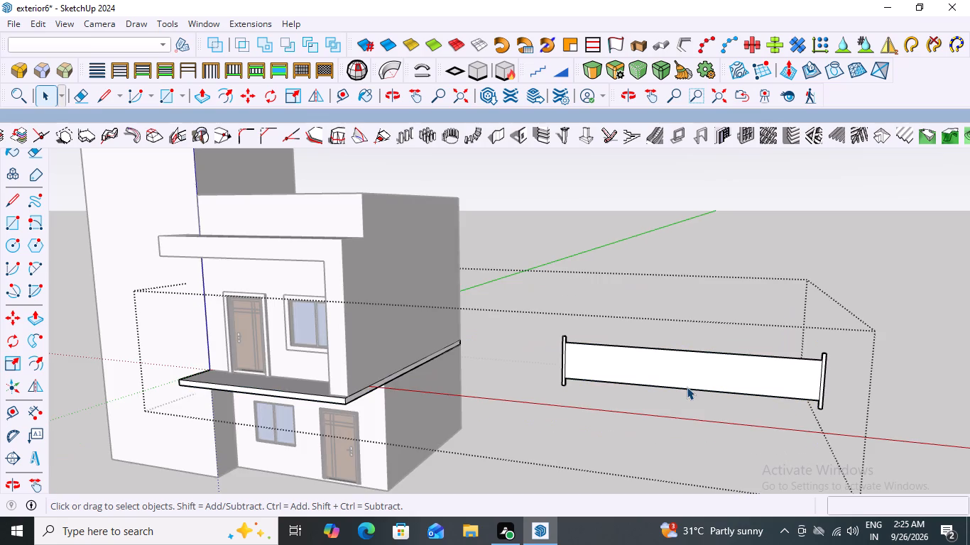
click(721, 379)
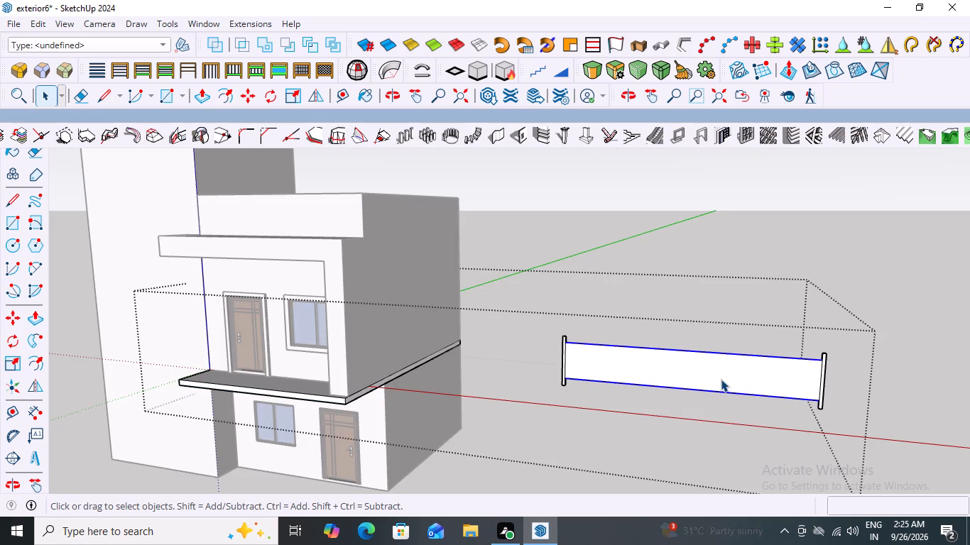
shift+click(562, 370)
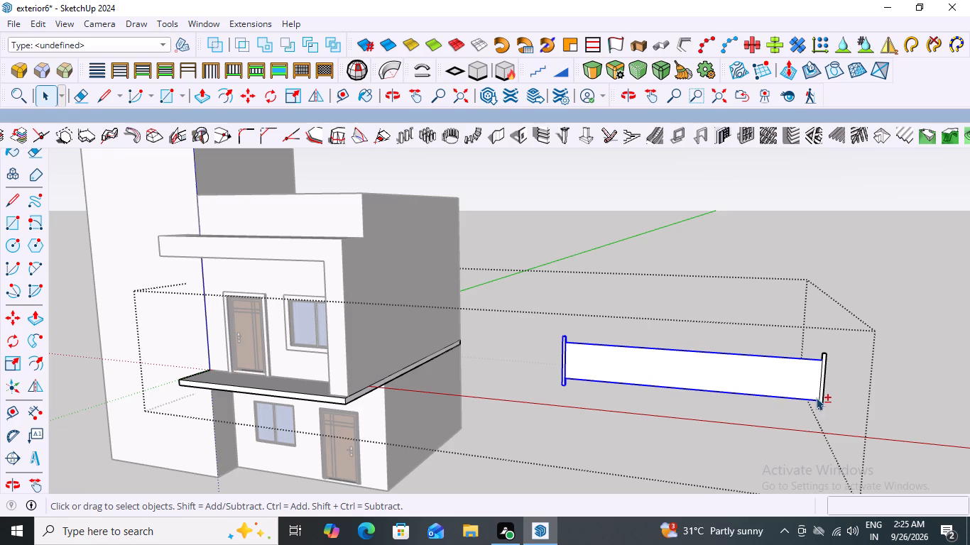
shift+click(819, 400)
key(Delete)
scroll(641, 373, down, 3)
click(590, 316)
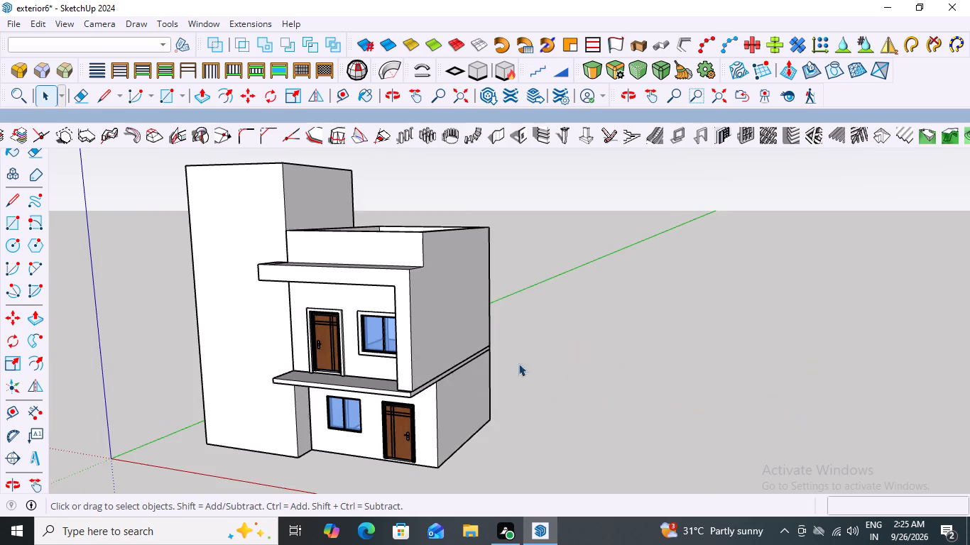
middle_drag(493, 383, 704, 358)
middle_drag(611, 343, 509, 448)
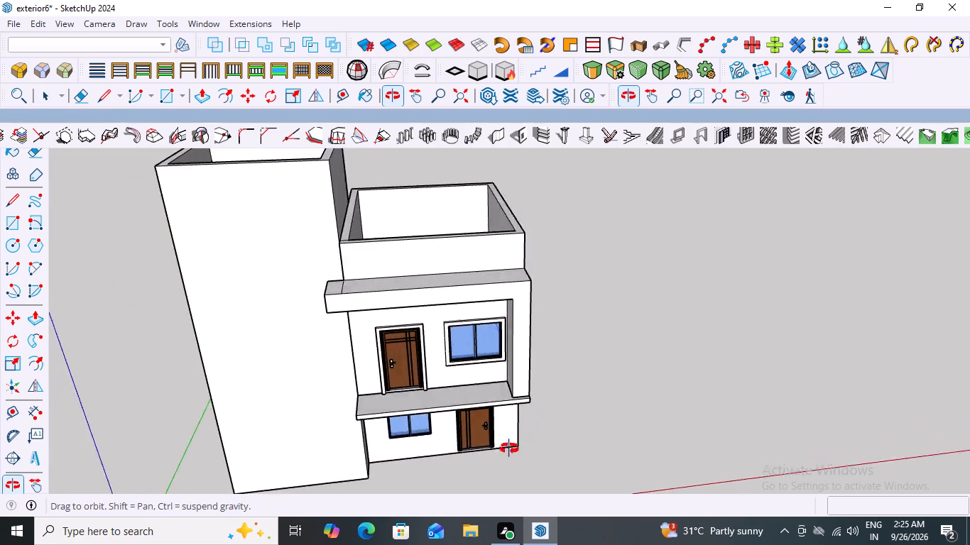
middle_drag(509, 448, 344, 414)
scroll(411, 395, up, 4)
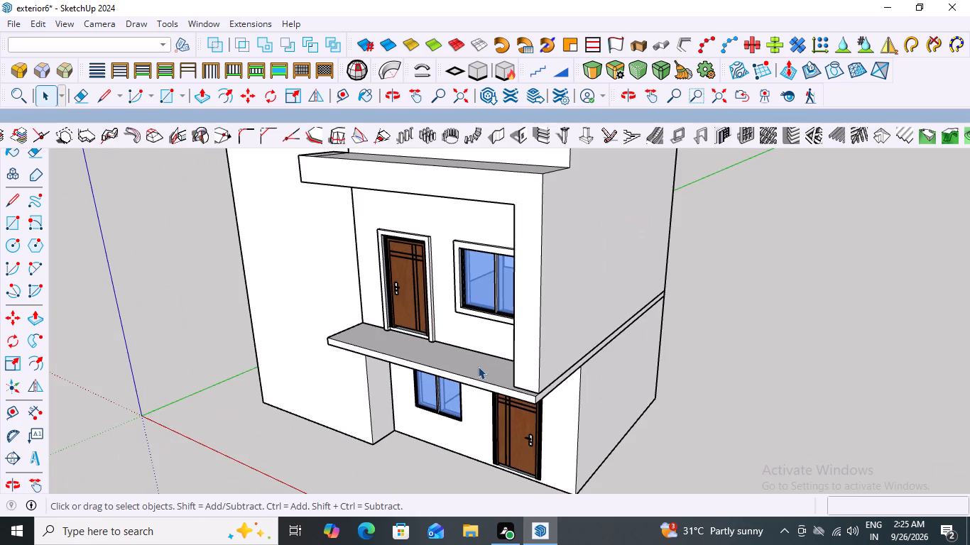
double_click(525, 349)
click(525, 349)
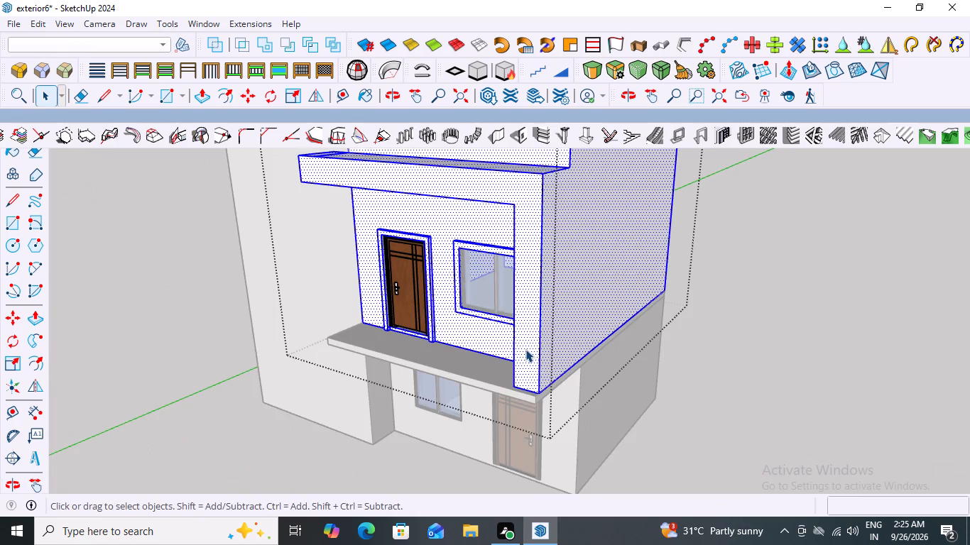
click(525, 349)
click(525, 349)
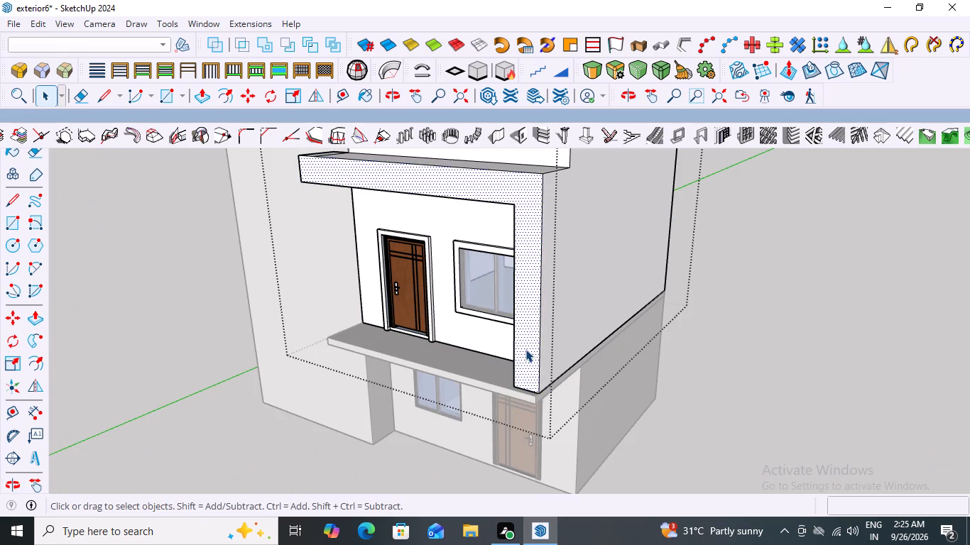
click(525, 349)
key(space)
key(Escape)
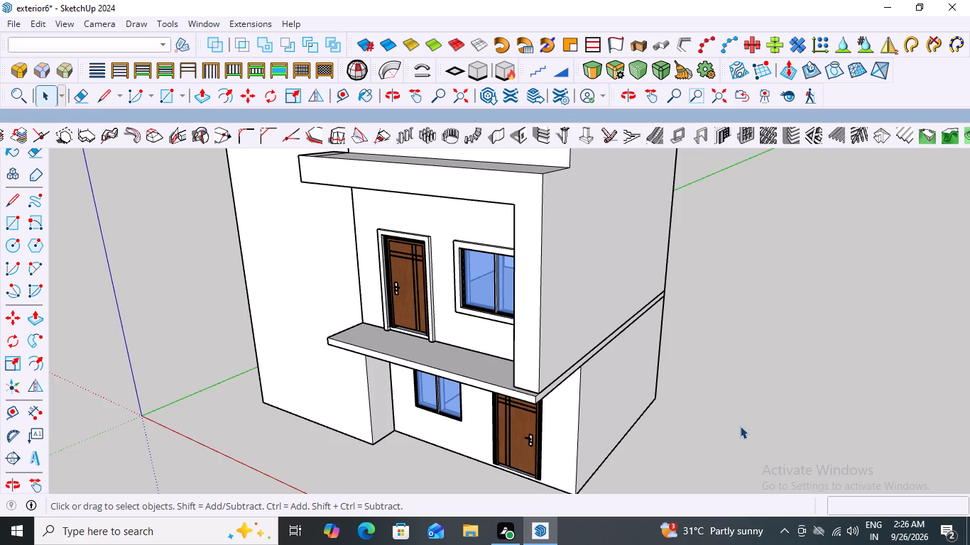
Undo the railing deletions and the L-shaped band's extrusion, back to the flat band outline on the upper wall, and close the group.
key(ctrl+z)
key(ctrl+z)
key(ctrl+z)
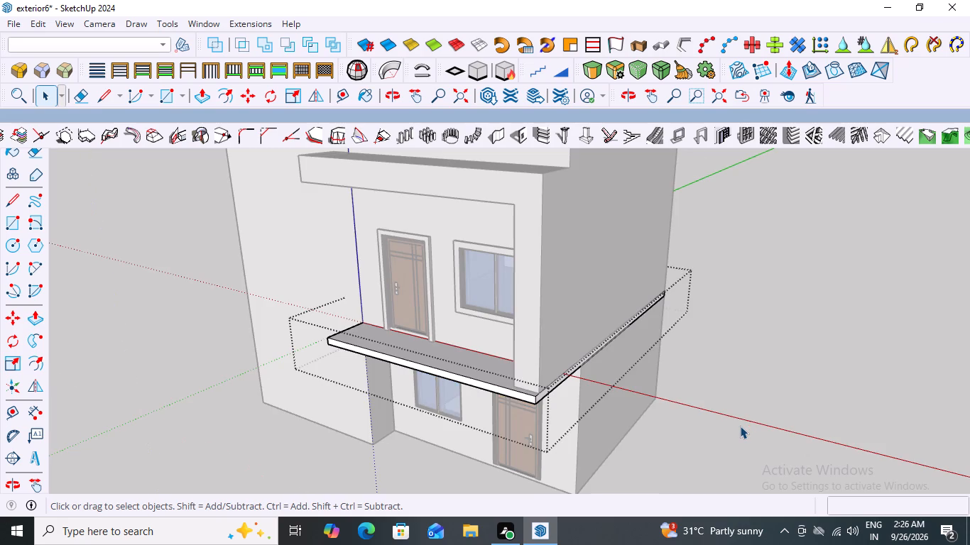
key(ctrl+z)
key(ctrl+z)
key(ctrl+z)
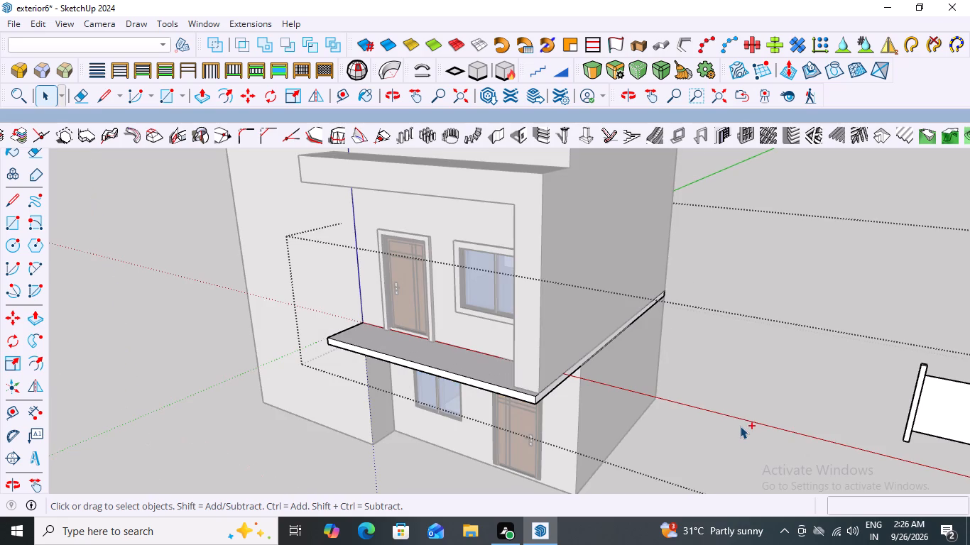
key(ctrl+z)
key(ctrl+z)
key(ctrl+z)
key(ctrl+z)
key(ctrl+z)
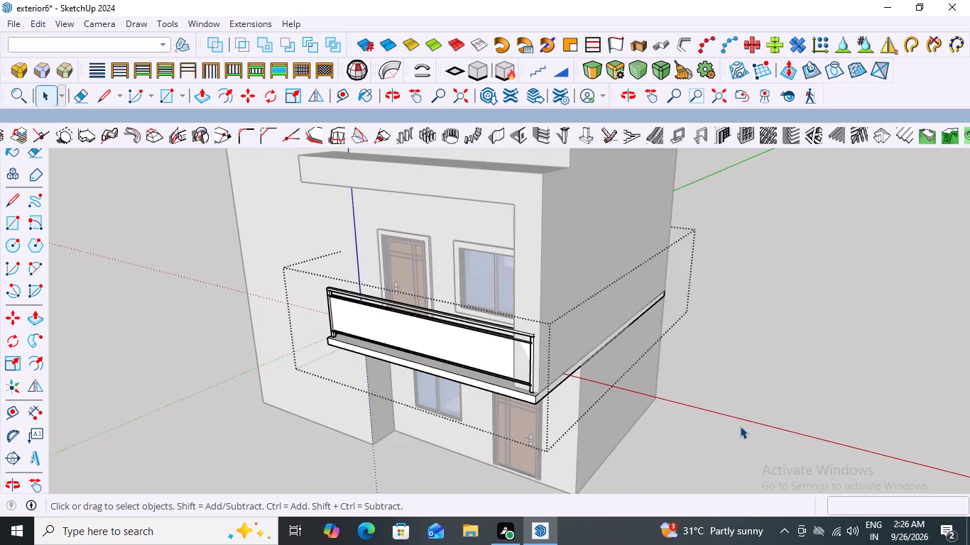
key(ctrl+z)
key(ctrl+z)
key(z)
key(ctrl+z)
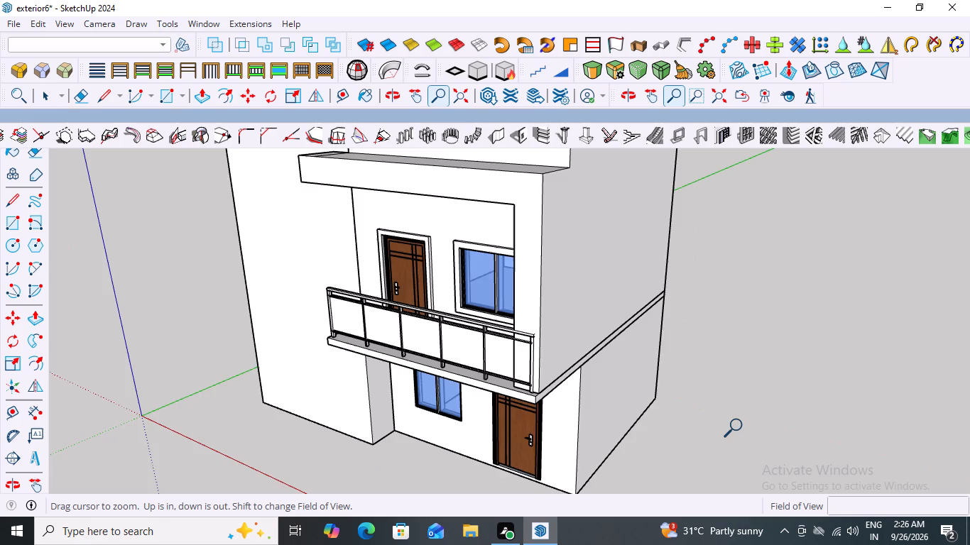
key(ctrl+z)
key(ctrl+z)
key(ctrl+z)
key(ctrl+z)
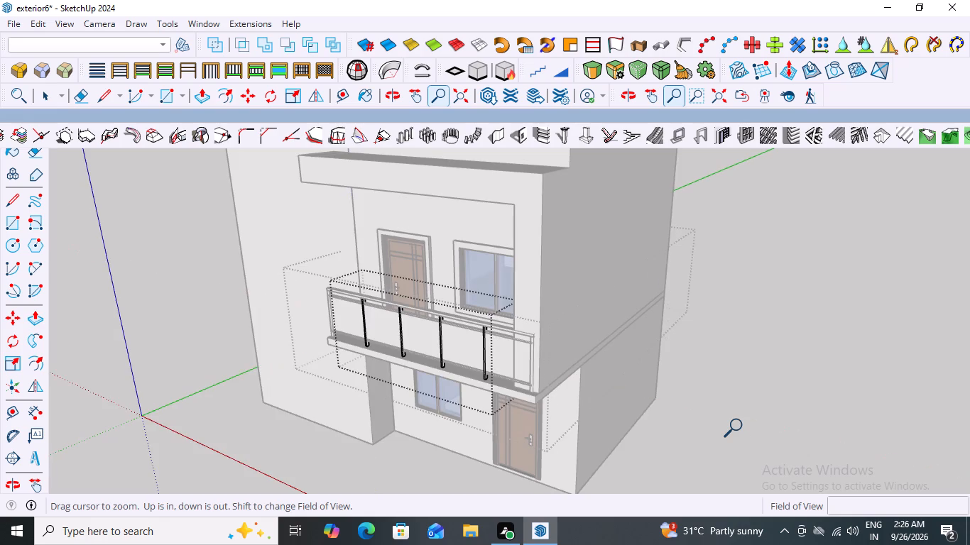
key(ctrl+z)
key(ctrl+z)
key(ctrl+z)
key(ctrl+z)
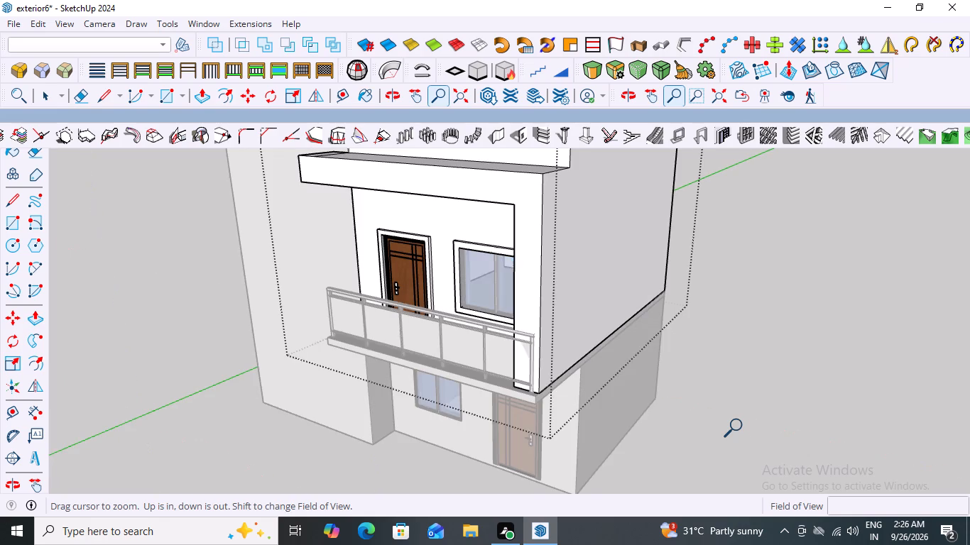
key(ctrl+z)
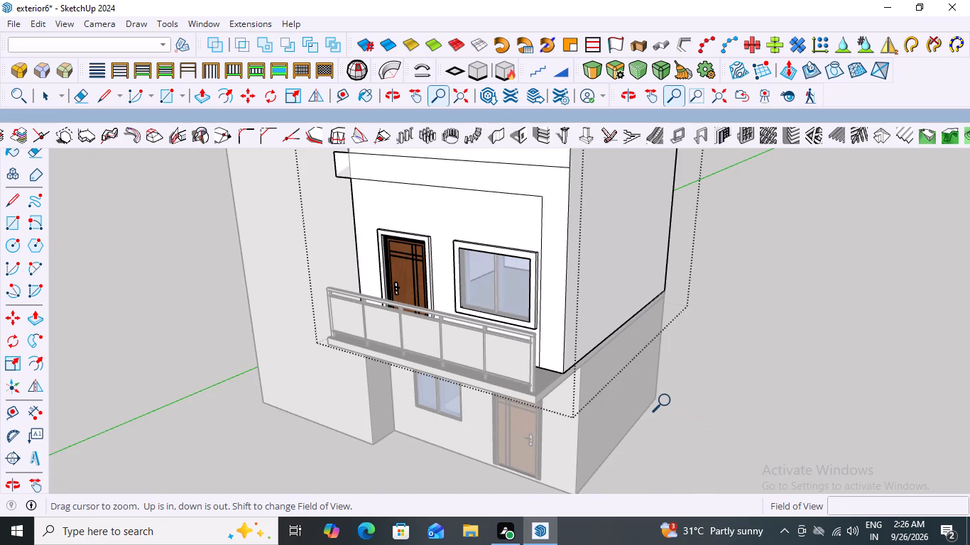
key(space)
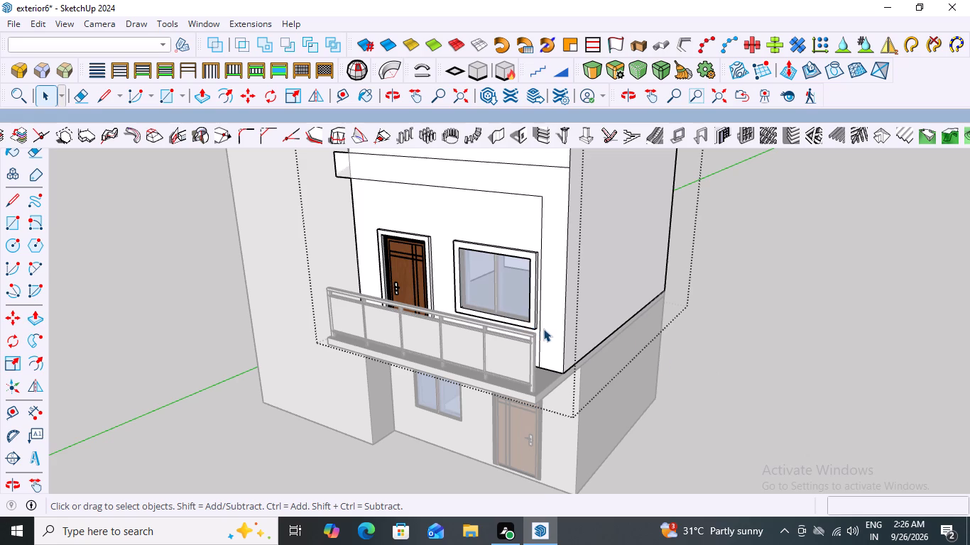
click(747, 314)
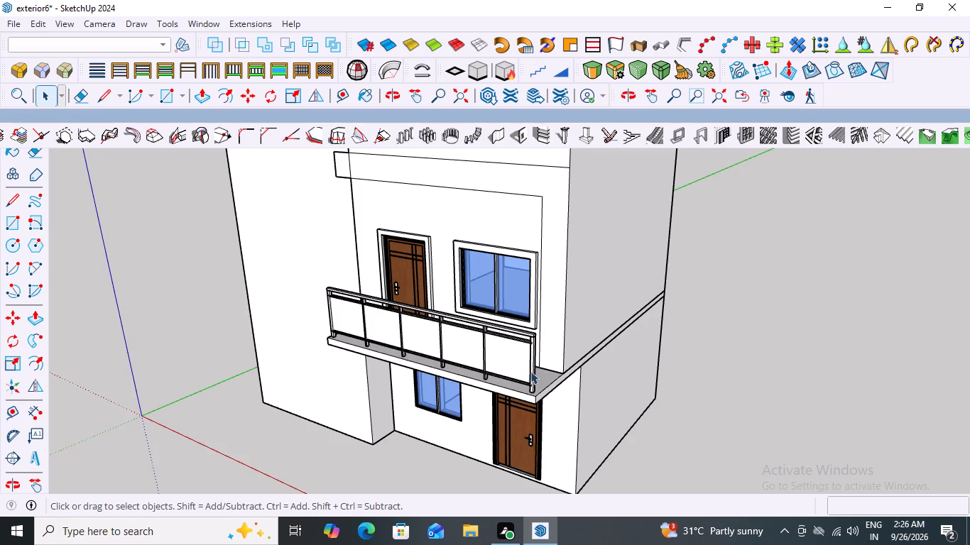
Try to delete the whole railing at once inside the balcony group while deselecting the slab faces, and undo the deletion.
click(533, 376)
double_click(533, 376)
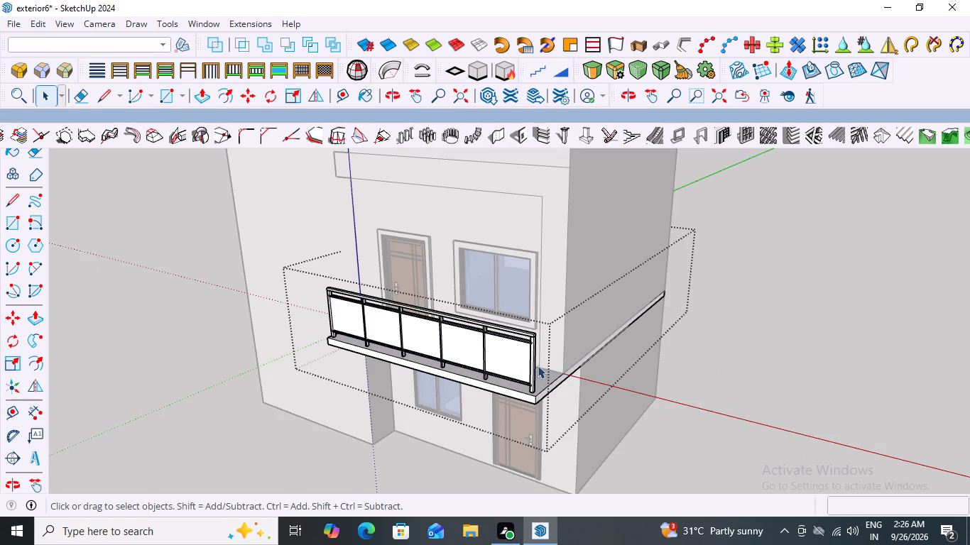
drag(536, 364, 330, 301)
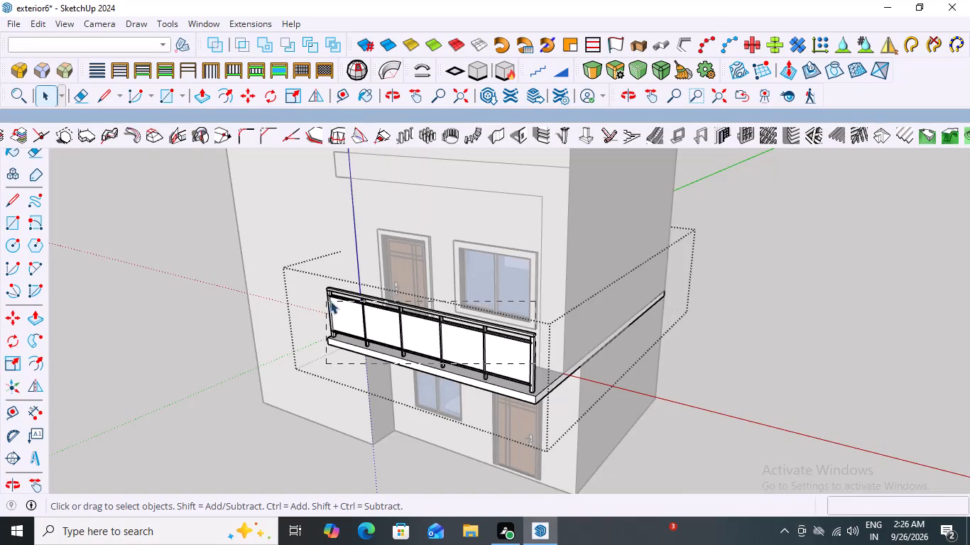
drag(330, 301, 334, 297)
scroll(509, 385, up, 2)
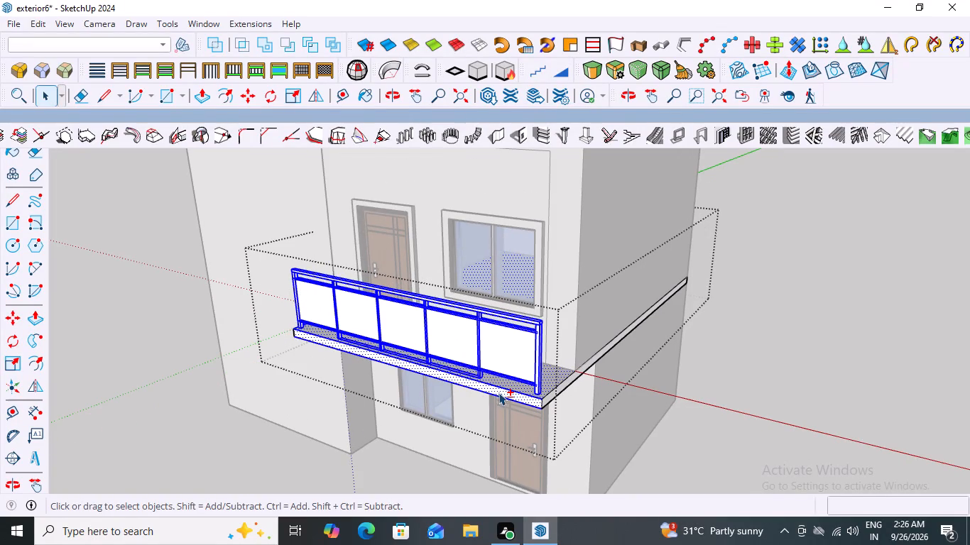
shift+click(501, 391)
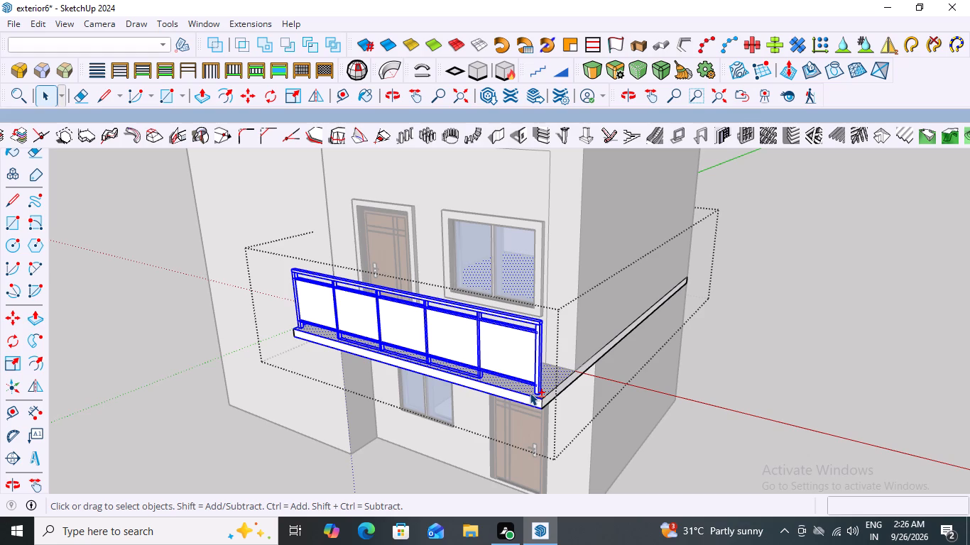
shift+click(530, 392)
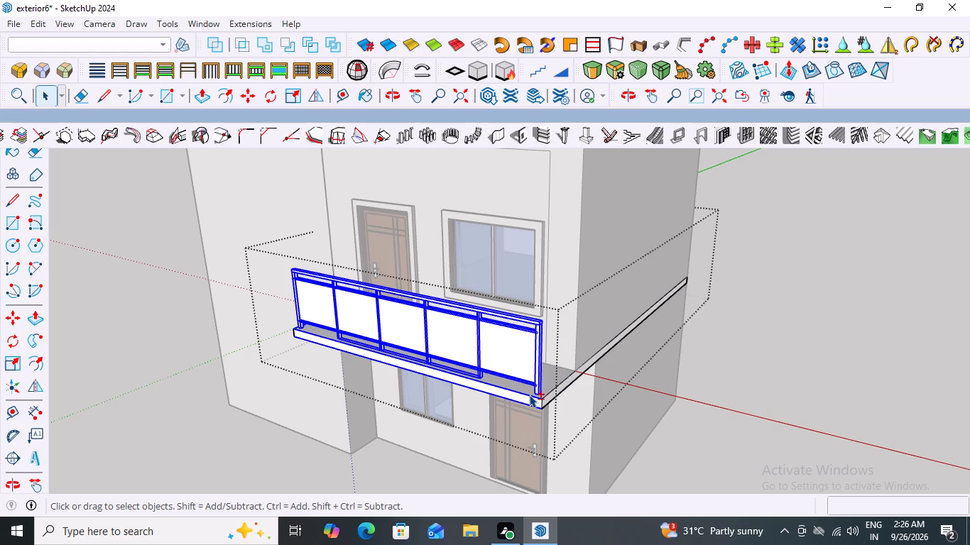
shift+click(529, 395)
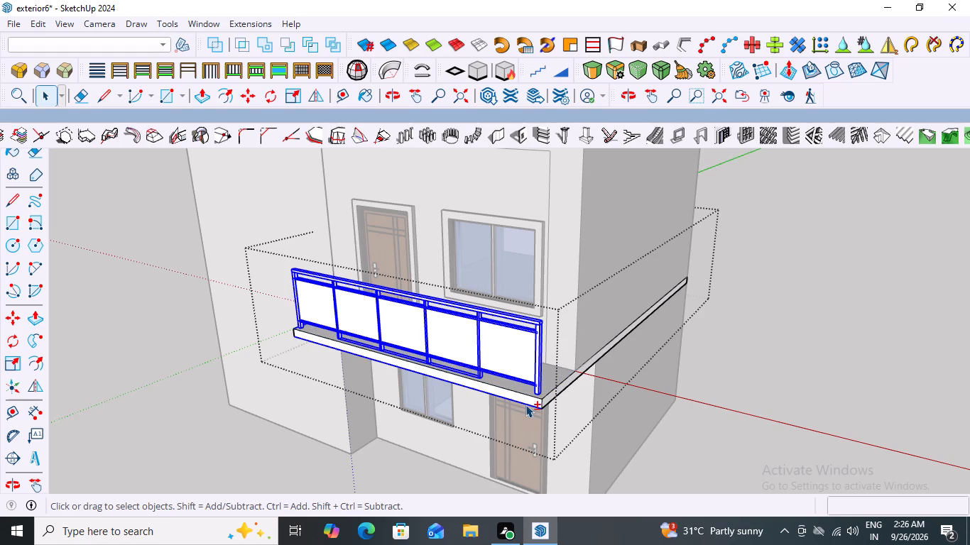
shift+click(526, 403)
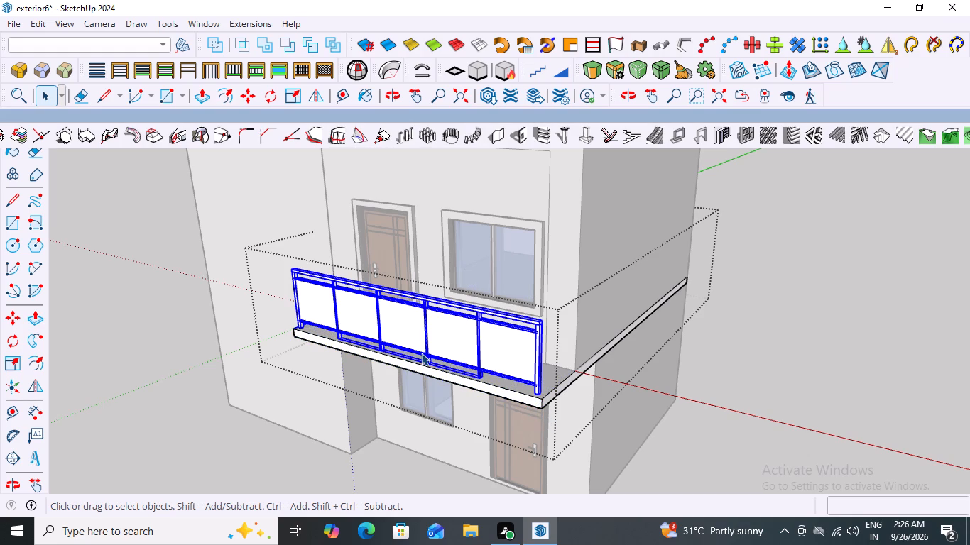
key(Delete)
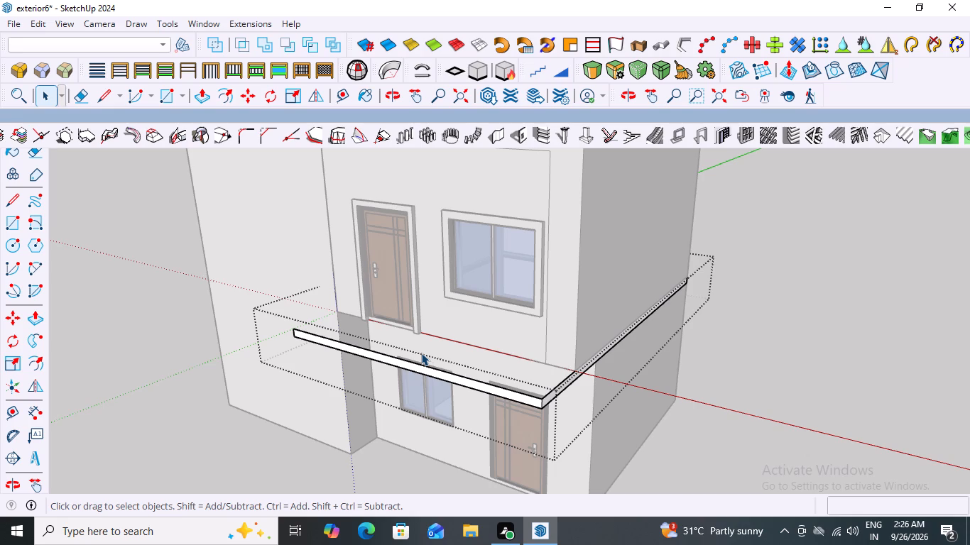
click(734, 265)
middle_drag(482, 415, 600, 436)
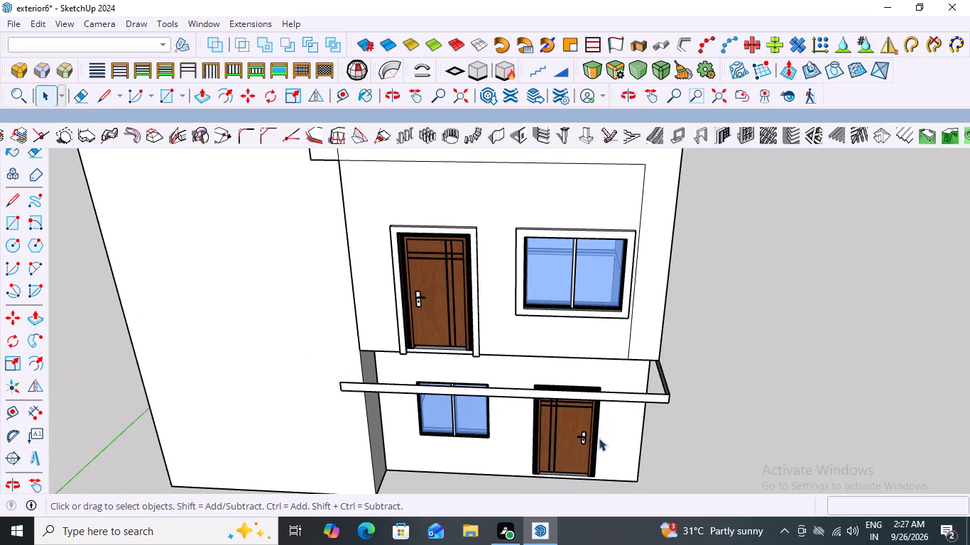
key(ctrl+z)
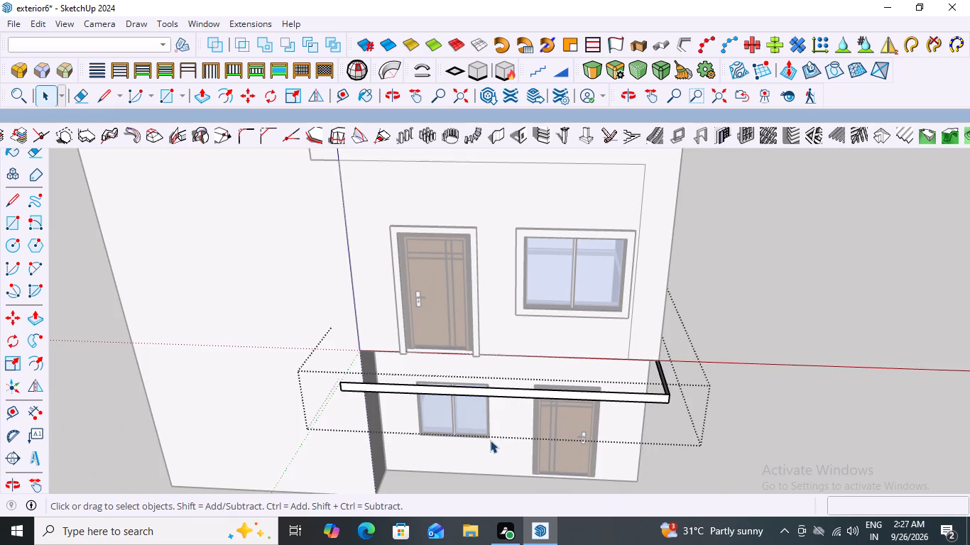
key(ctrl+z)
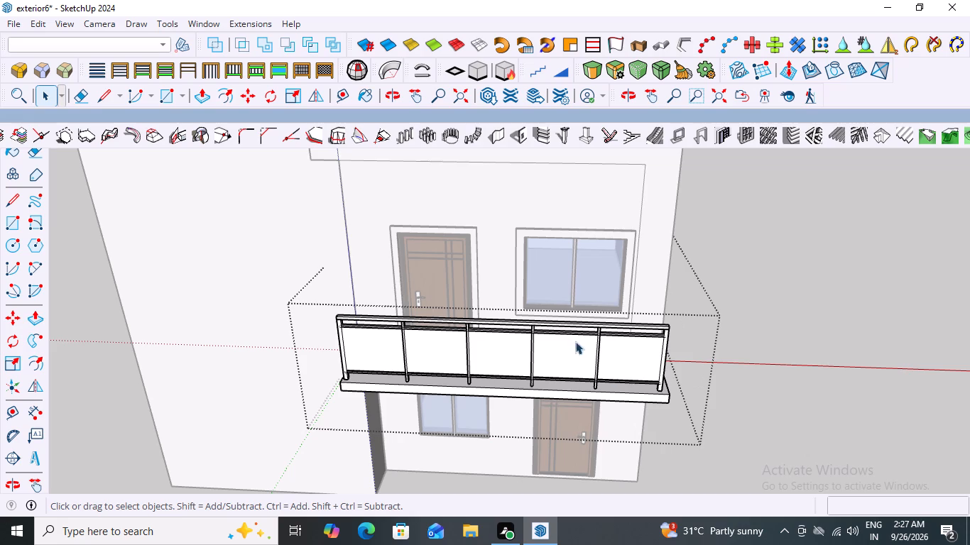
Delete the thin upper rail just below the handrail in the balcony railing.
click(523, 334)
double_click(523, 334)
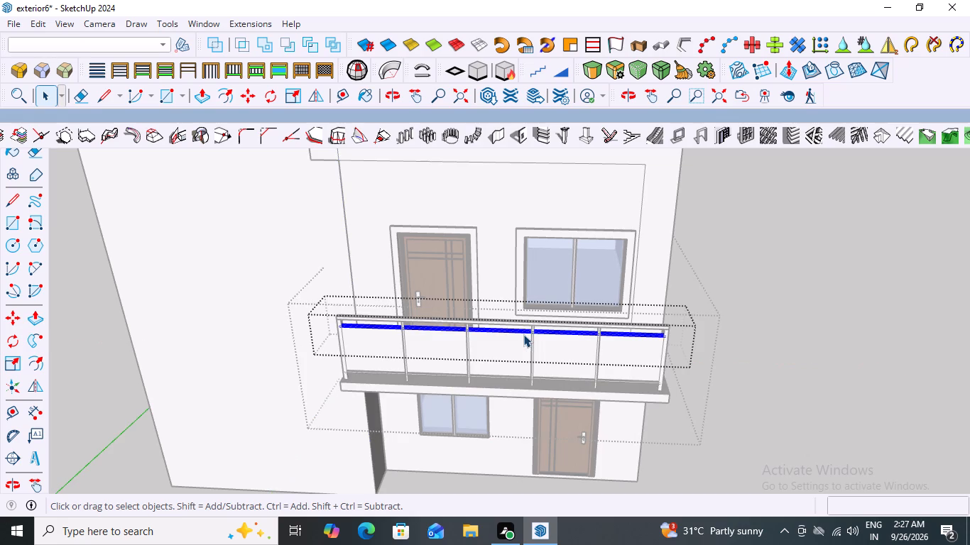
key(Delete)
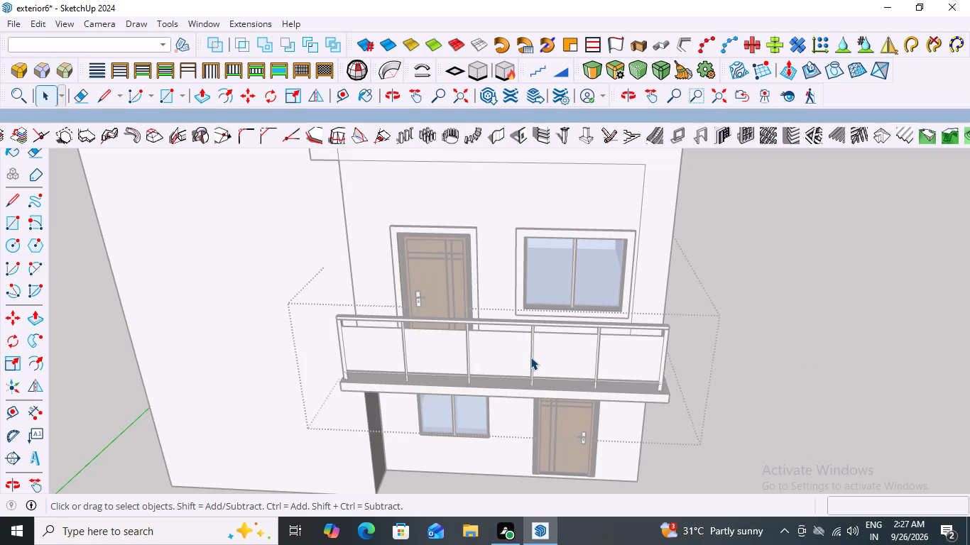
Delete the group of four intermediate posts from the balcony railing.
click(530, 357)
double_click(530, 356)
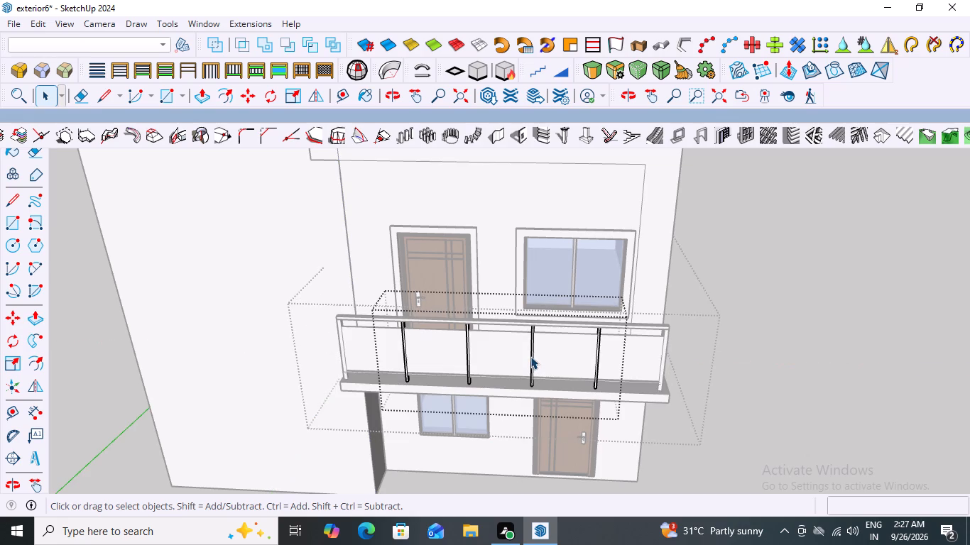
click(530, 356)
key(Escape)
key(Escape)
key(Escape)
key(Escape)
key(Escape)
click(404, 348)
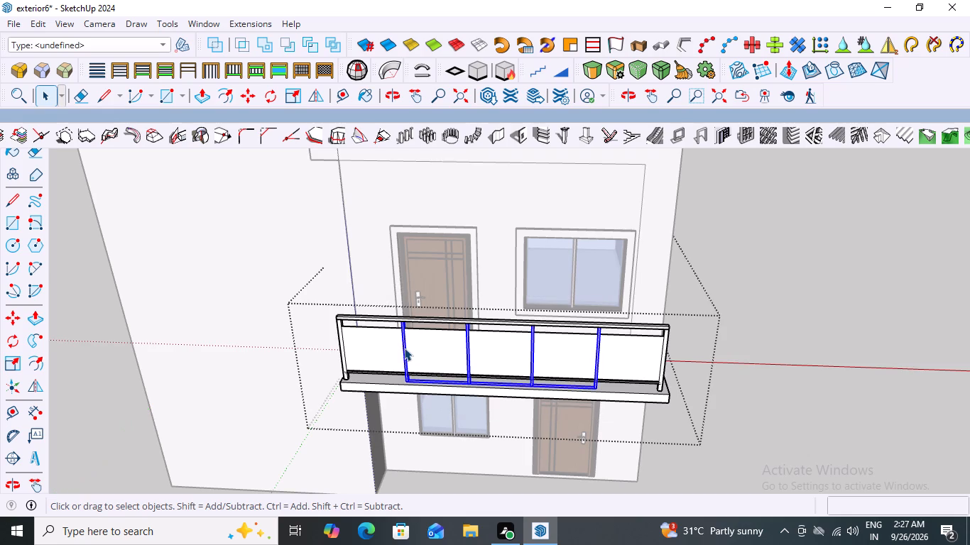
key(Delete)
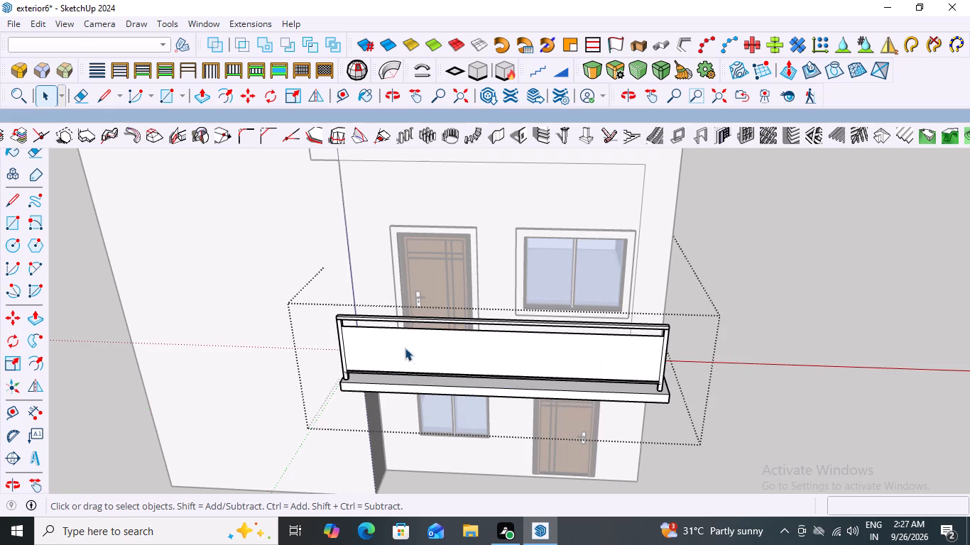
Delete the handrail, bottom rail, both end posts and the infill panel from the balcony, keeping the slab, and close its group.
click(655, 326)
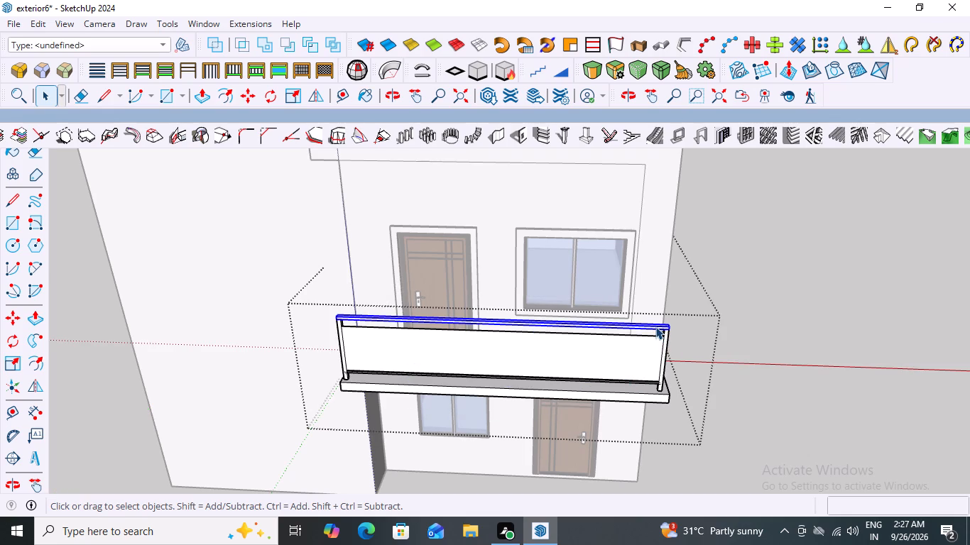
shift+click(441, 375)
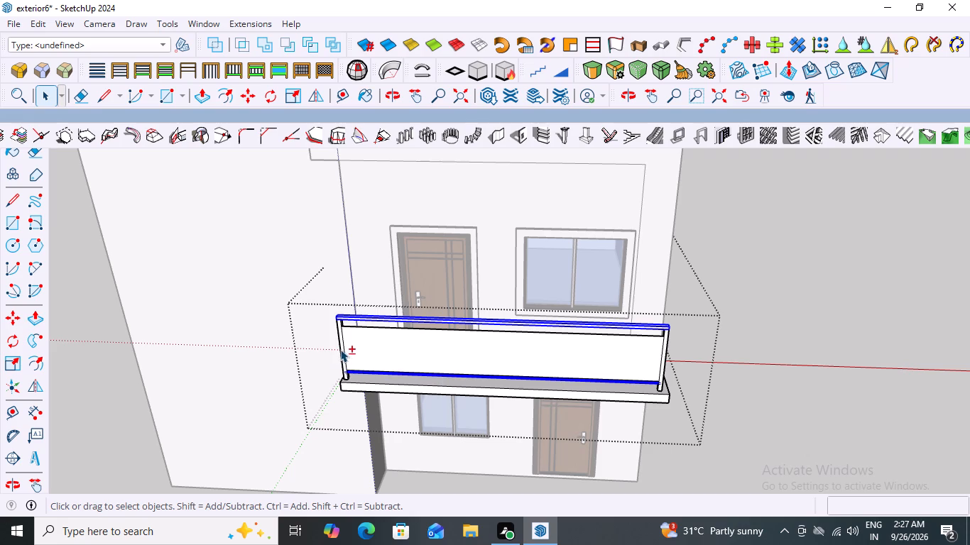
shift+click(342, 349)
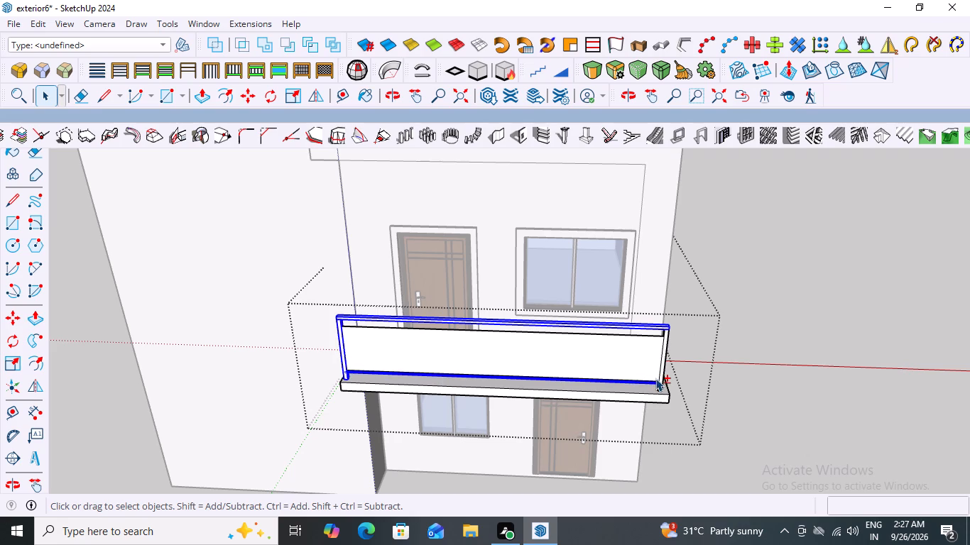
shift+click(659, 381)
key(Delete)
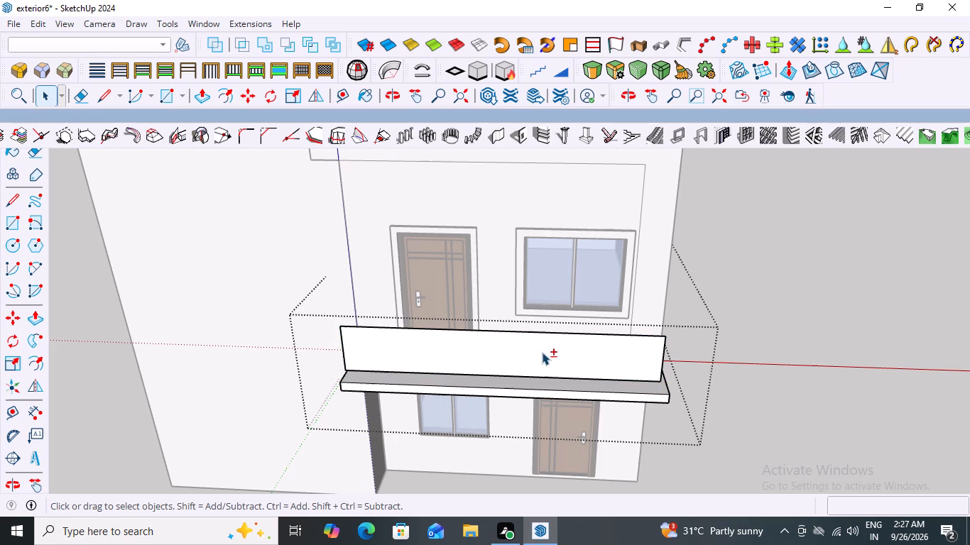
shift+click(542, 352)
key(Delete)
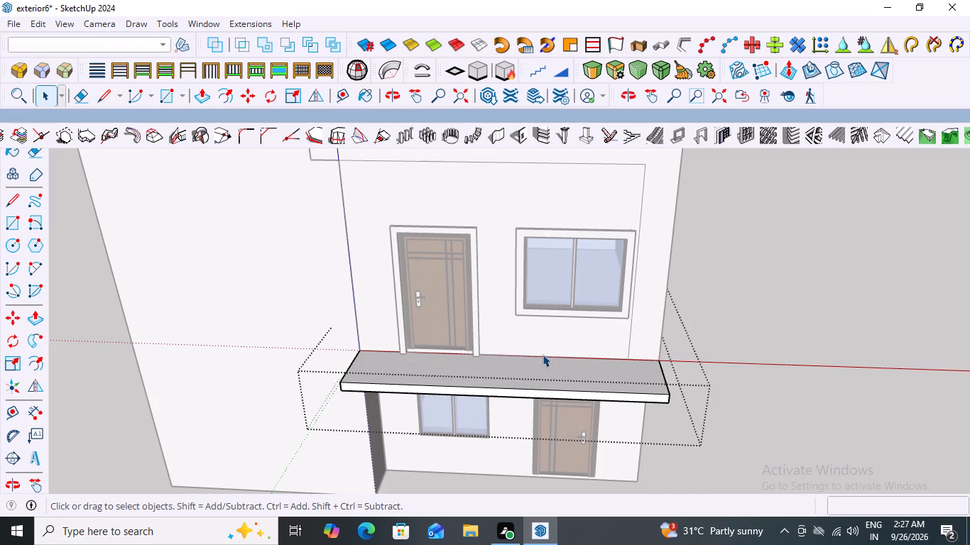
key(Escape)
click(724, 314)
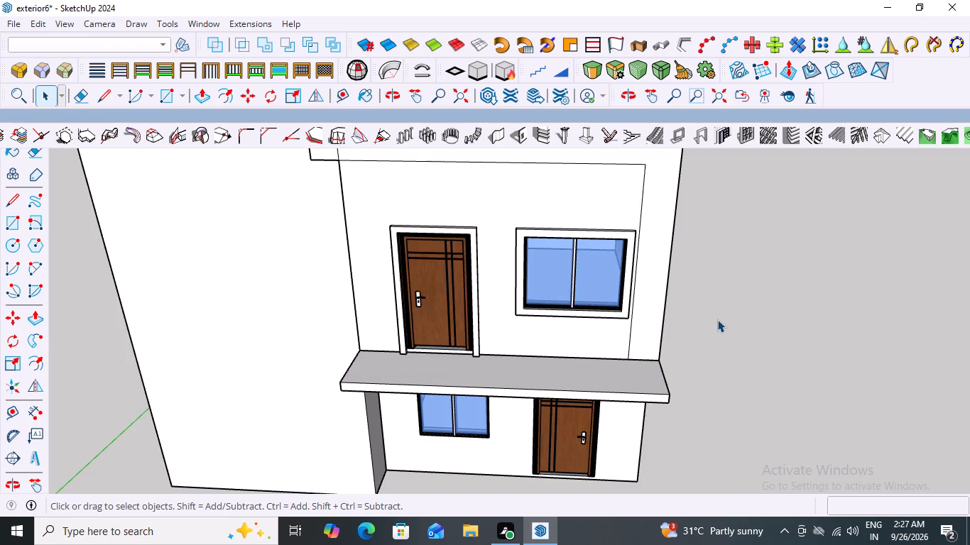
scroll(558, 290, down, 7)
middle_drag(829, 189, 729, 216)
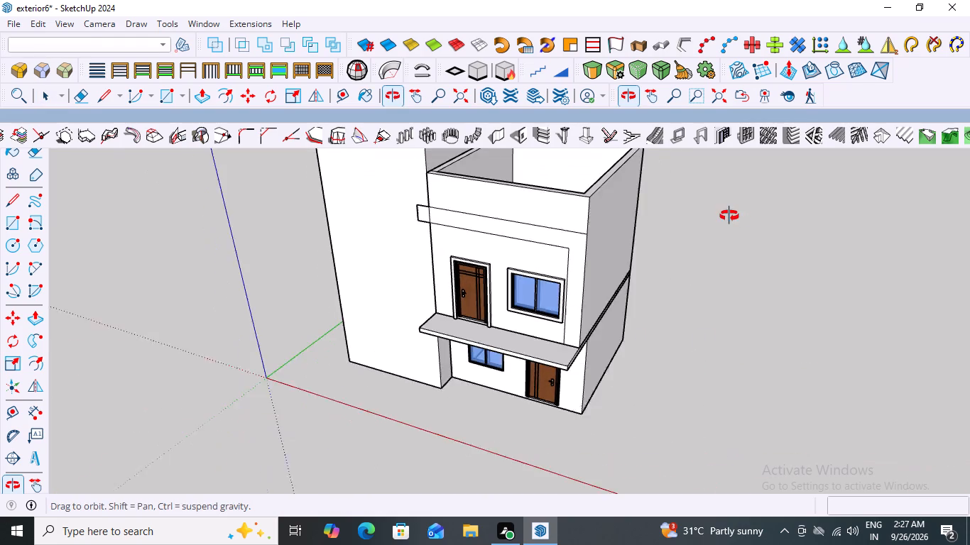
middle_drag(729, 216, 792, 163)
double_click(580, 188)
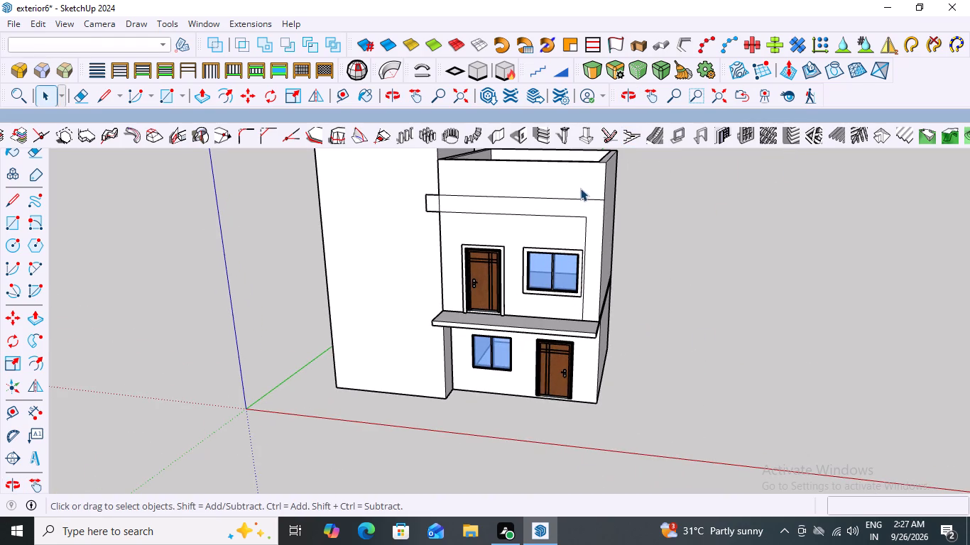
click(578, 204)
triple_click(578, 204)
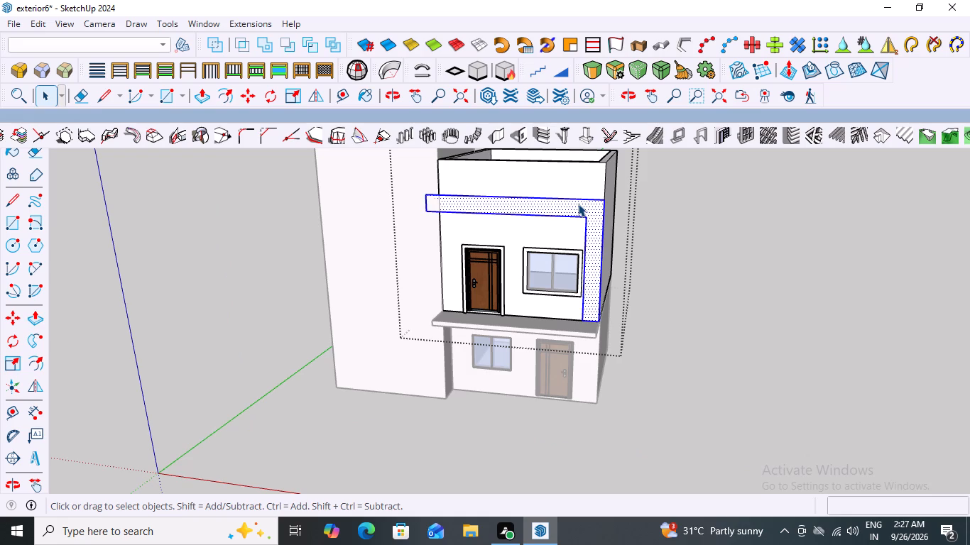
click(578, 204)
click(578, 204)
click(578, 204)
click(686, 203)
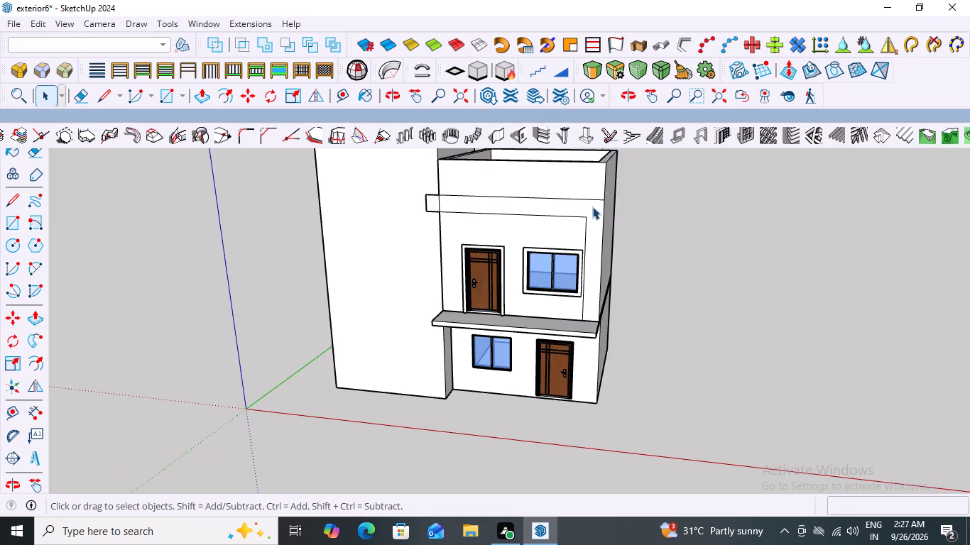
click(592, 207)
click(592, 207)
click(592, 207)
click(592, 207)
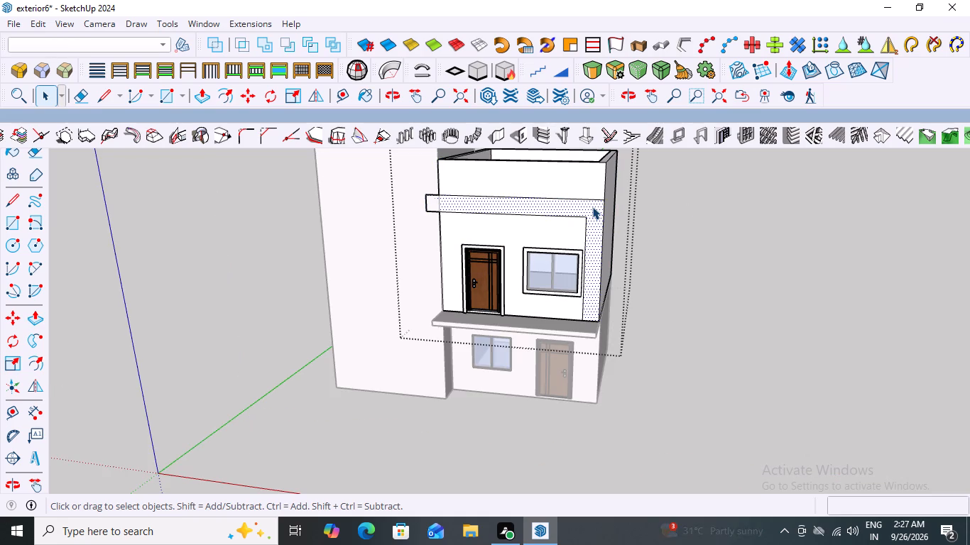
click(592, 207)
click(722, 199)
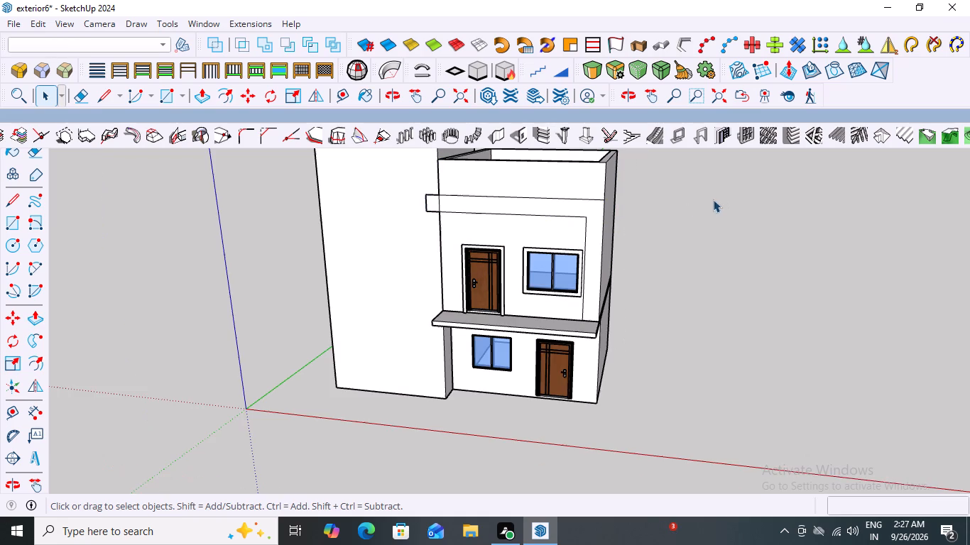
Inside the upper-floor group, make the L-shaped band's face and its outline edges into their own group.
click(587, 202)
double_click(587, 202)
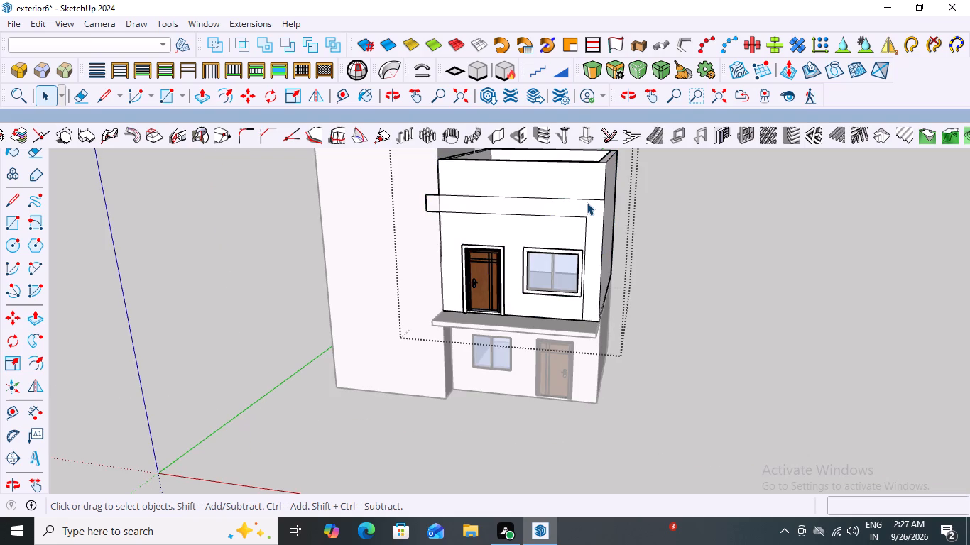
click(587, 202)
right_click(587, 202)
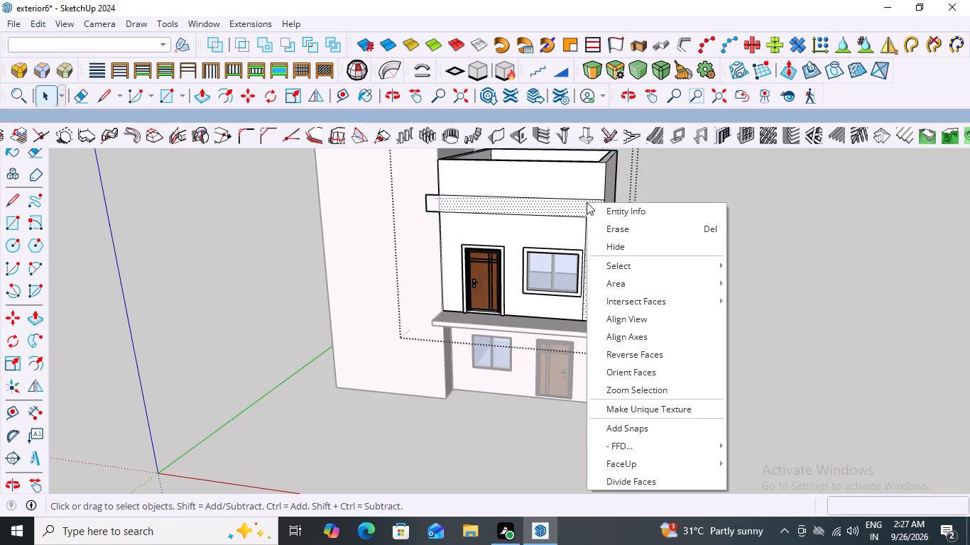
click(587, 202)
click(587, 202)
click(587, 202)
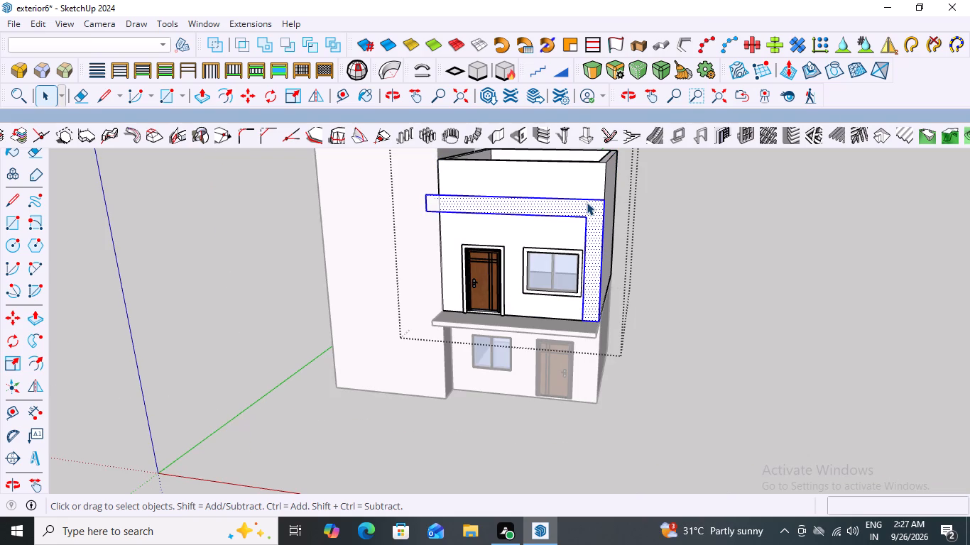
right_click(587, 202)
click(619, 137)
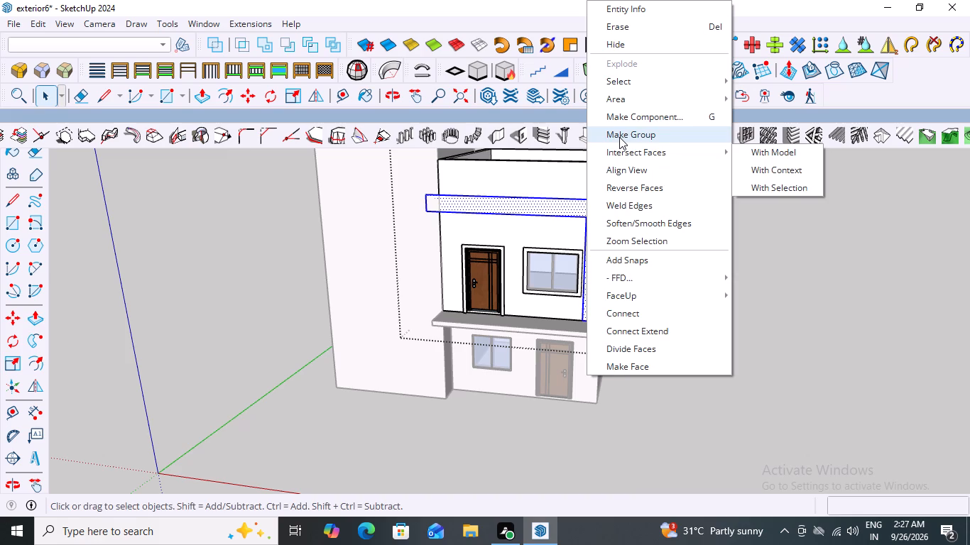
Open the band's group, pull the L-shaped face out about 3' 5 5/8" to the balcony slab's front edge, and leave the group.
click(565, 201)
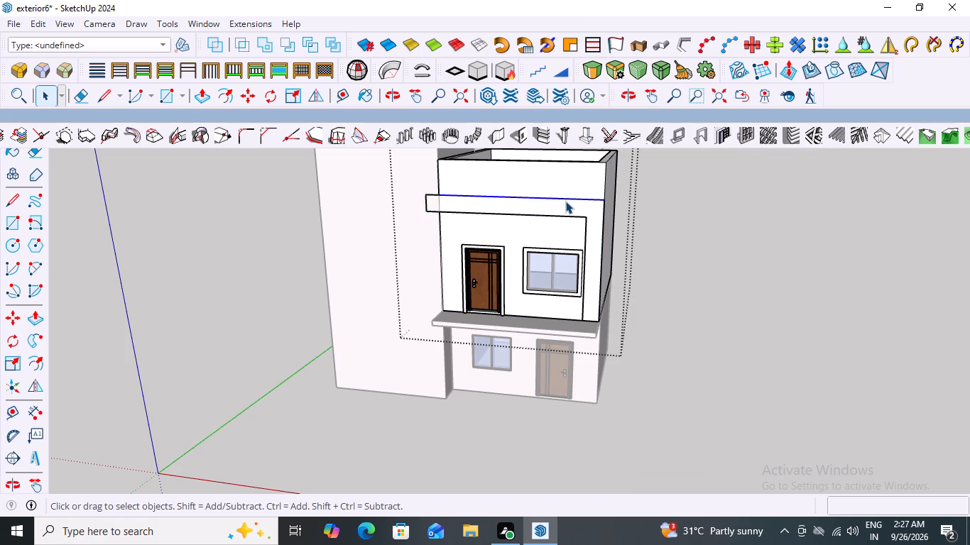
click(565, 203)
click(565, 203)
click(565, 203)
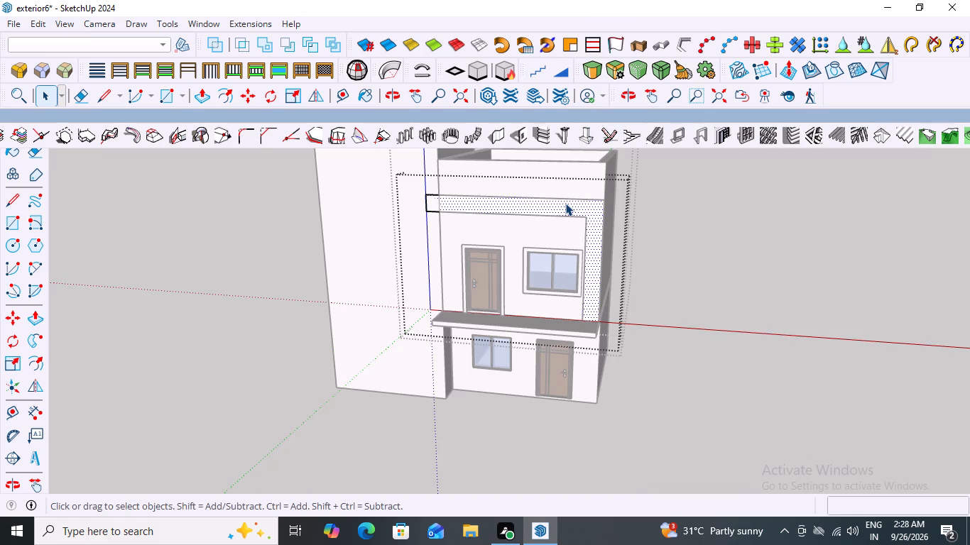
shift+click(431, 202)
key(p)
click(518, 199)
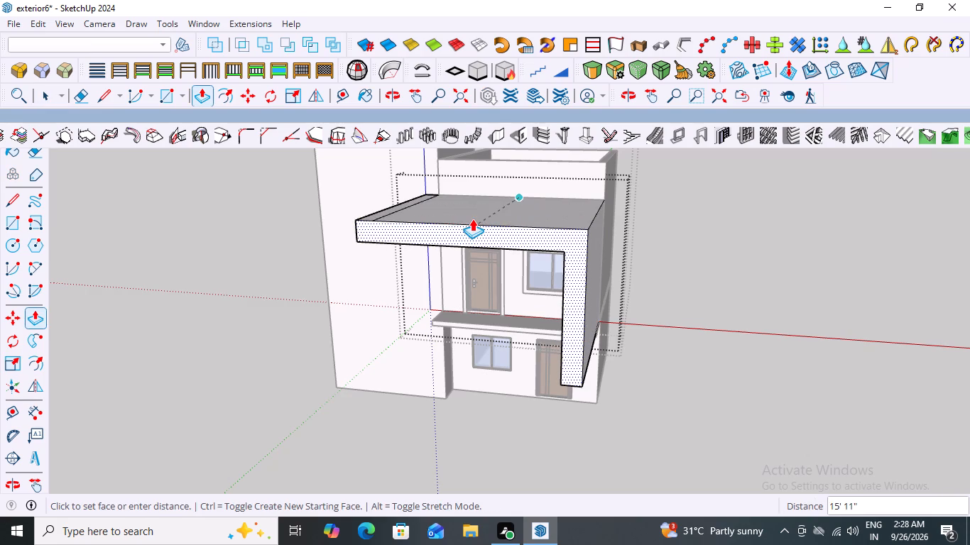
middle_drag(556, 215, 406, 225)
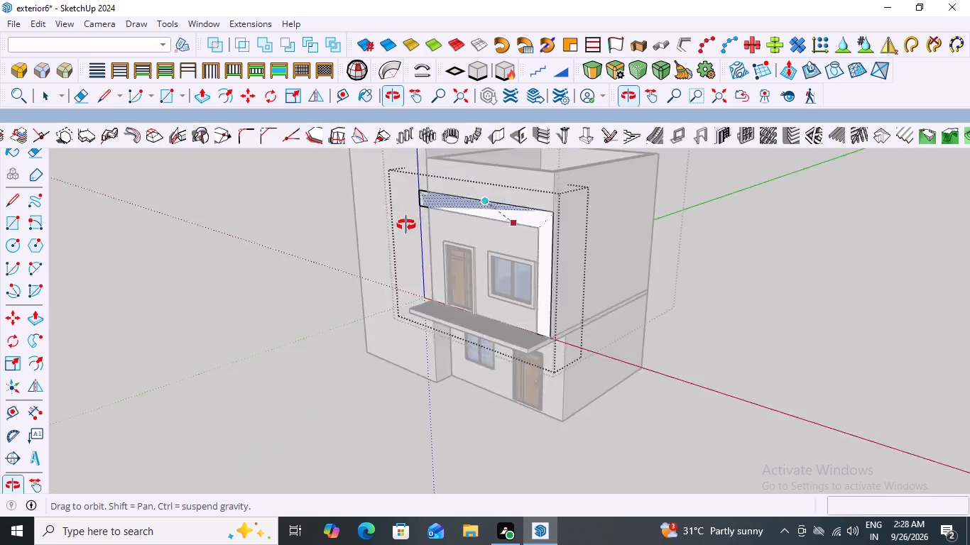
middle_drag(406, 225, 391, 222)
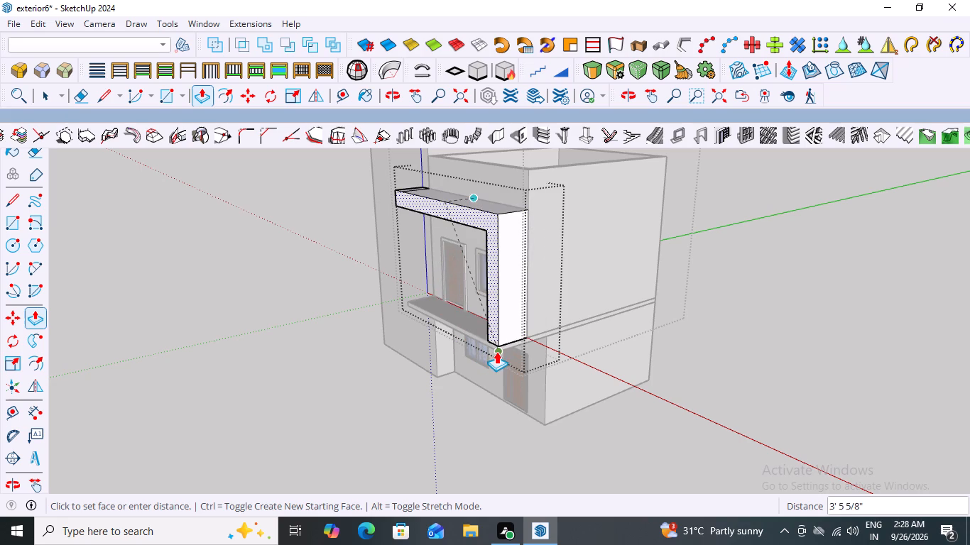
click(496, 351)
key(Escape)
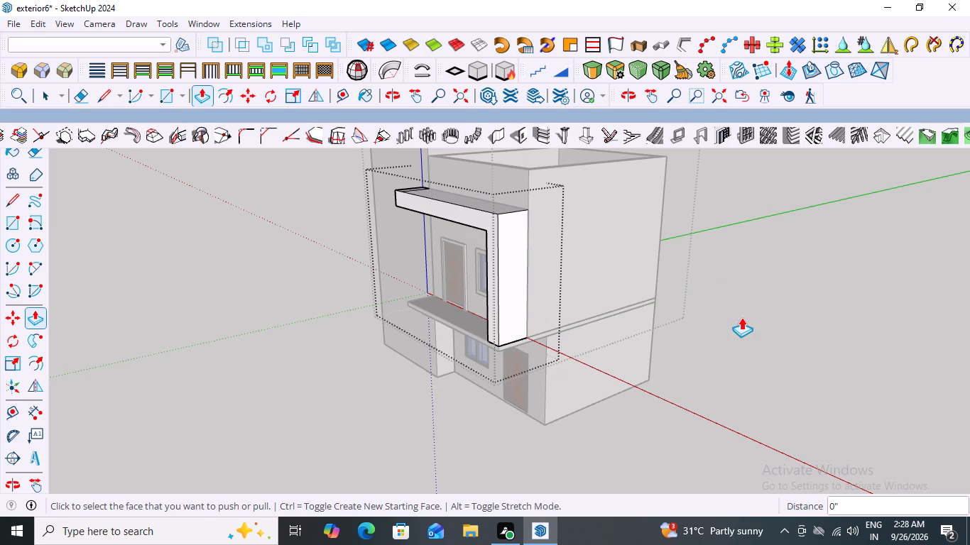
click(743, 317)
key(space)
click(731, 203)
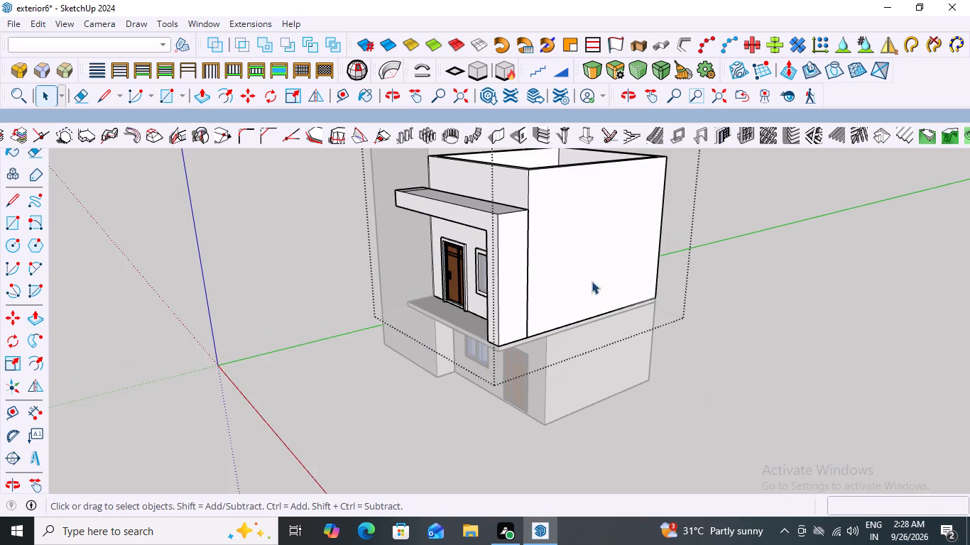
Reopen the band's group and delete the stray dividing edge across its top face near the tower.
middle_drag(454, 270, 766, 397)
scroll(459, 277, up, 7)
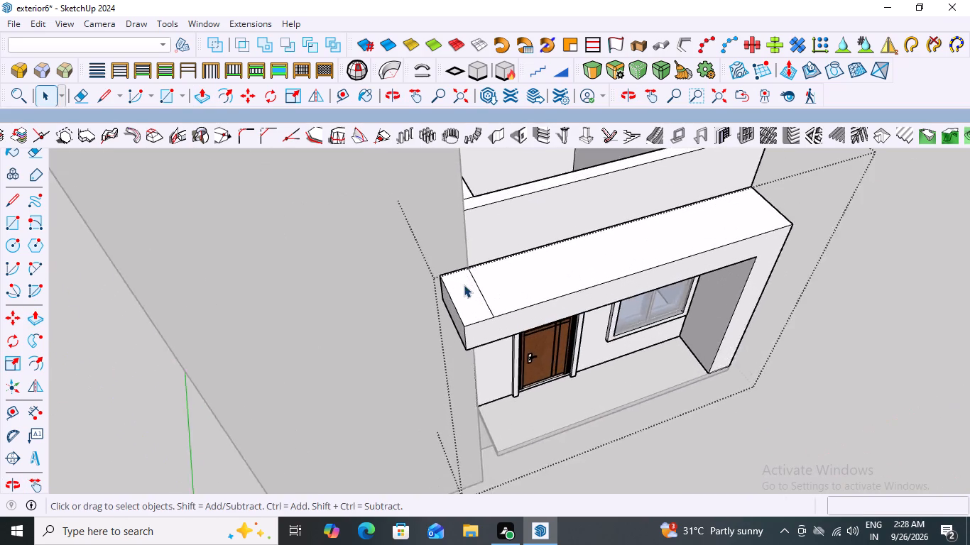
scroll(464, 285, up, 2)
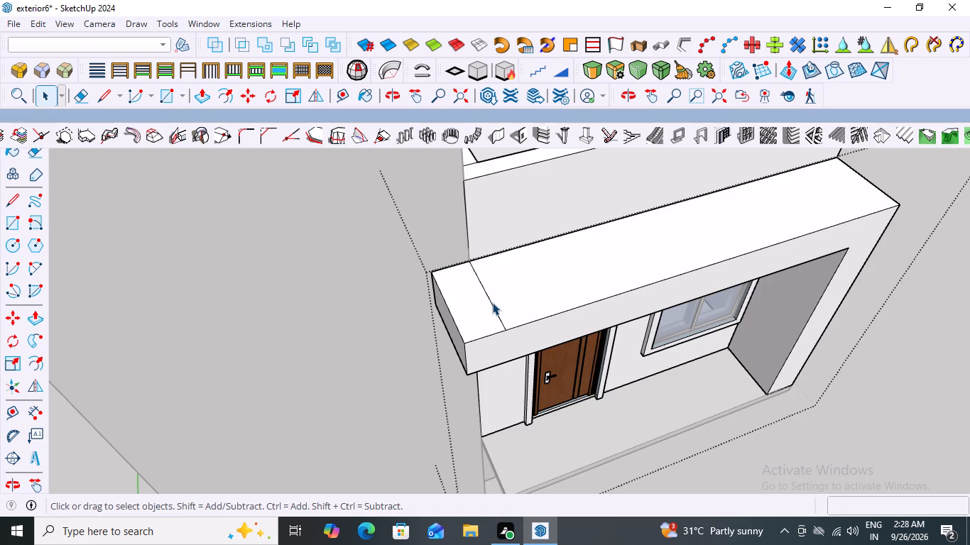
click(492, 302)
double_click(492, 303)
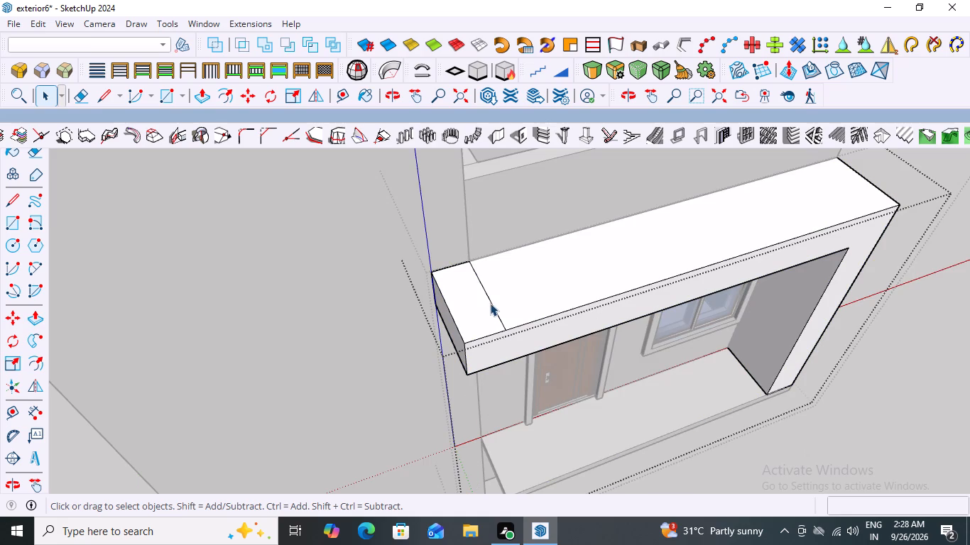
click(493, 304)
key(Delete)
Delete the matching stray dividing edge on the underside of the L-shaped band near the tower.
scroll(540, 203, down, 7)
middle_drag(555, 219, 550, 186)
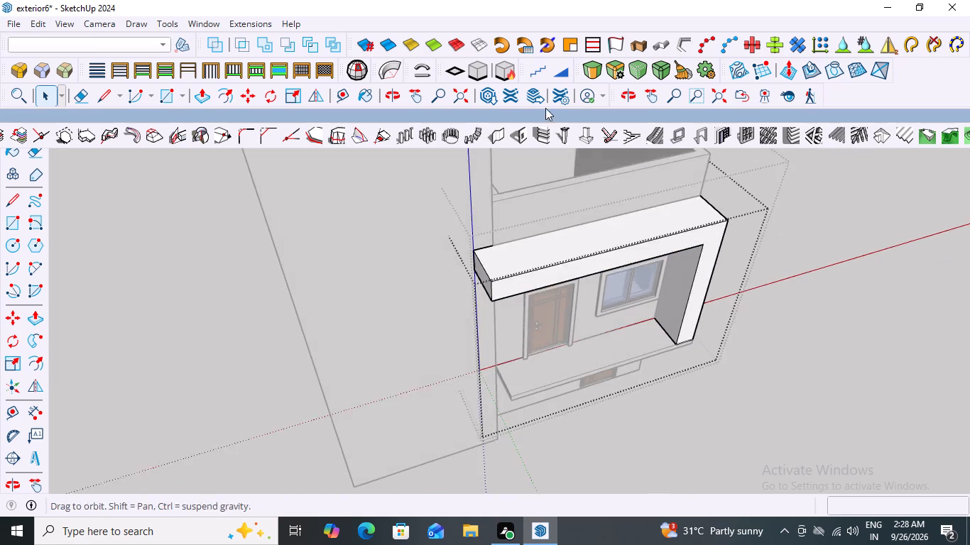
middle_drag(572, 337, 511, 168)
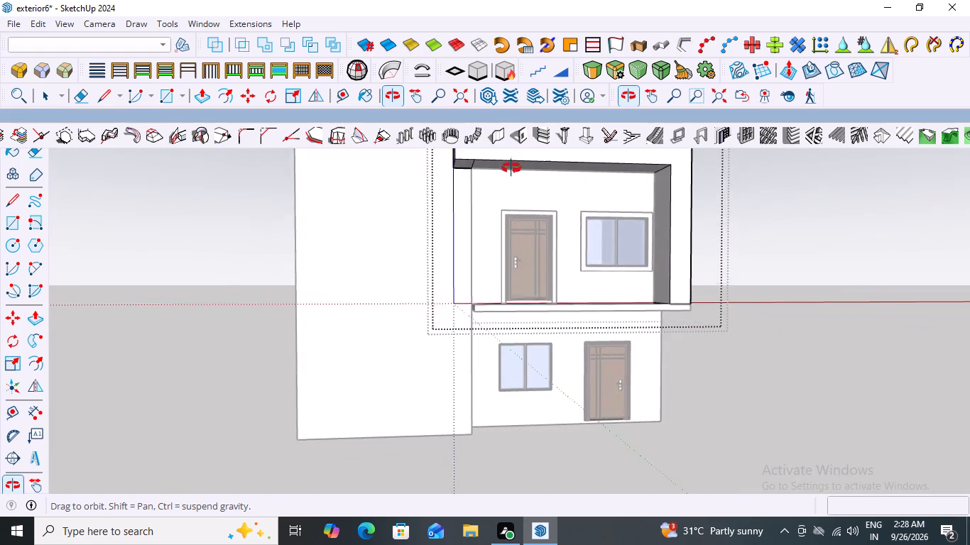
middle_drag(511, 168, 508, 175)
scroll(494, 179, up, 2)
middle_drag(498, 169, 495, 245)
scroll(496, 239, down, 6)
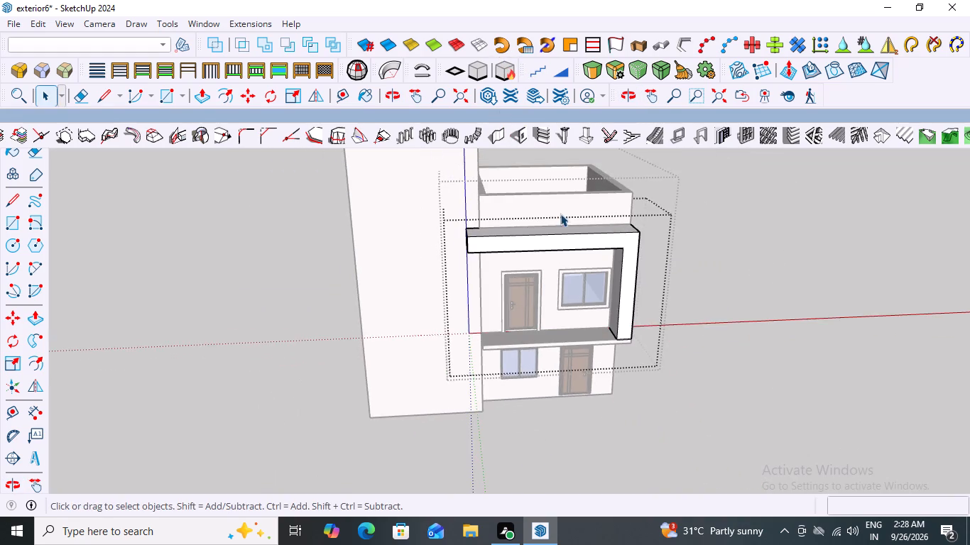
middle_drag(559, 202, 537, 8)
scroll(494, 202, up, 8)
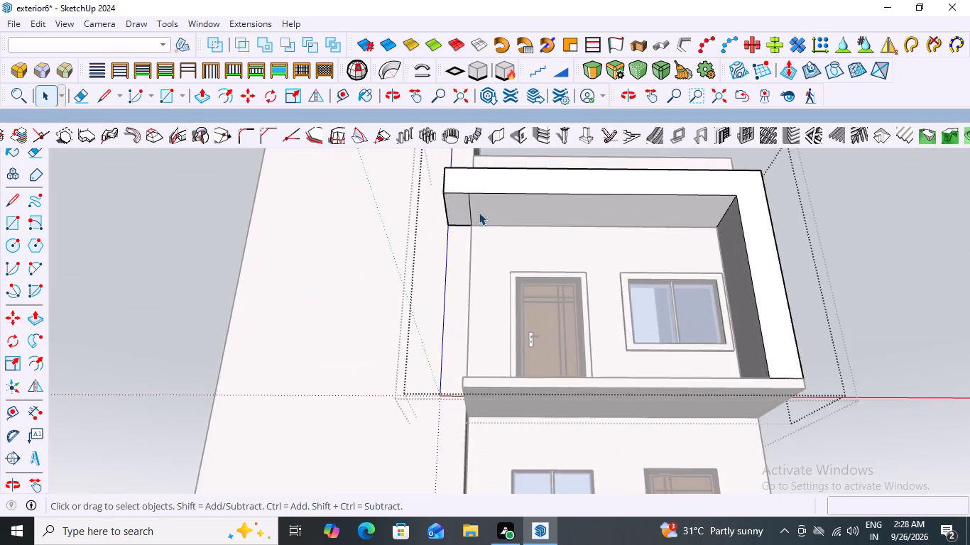
scroll(479, 212, up, 7)
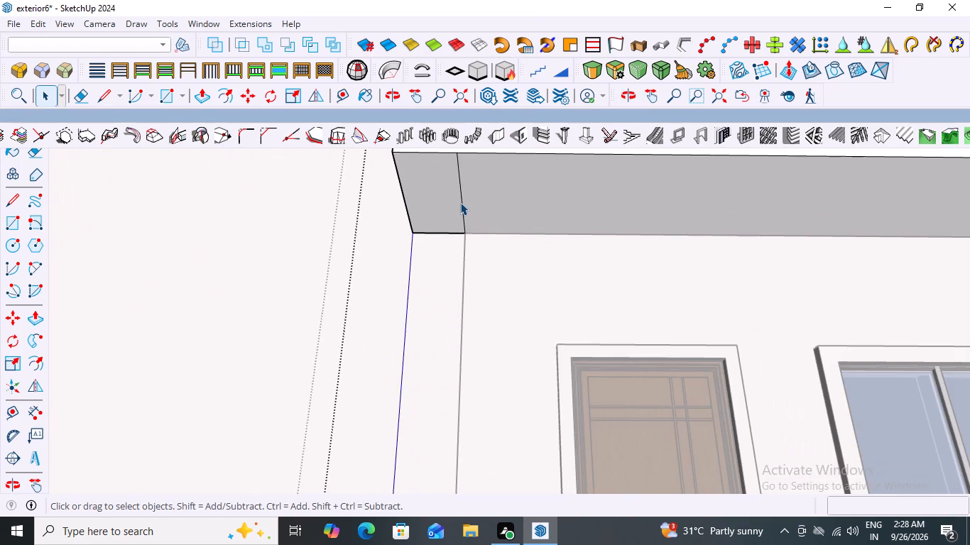
click(460, 202)
key(Delete)
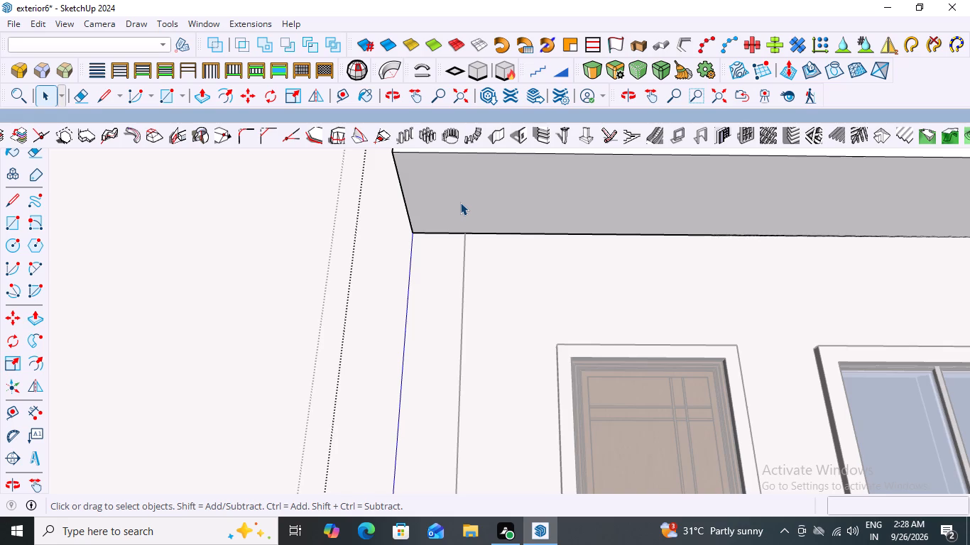
scroll(460, 202, down, 11)
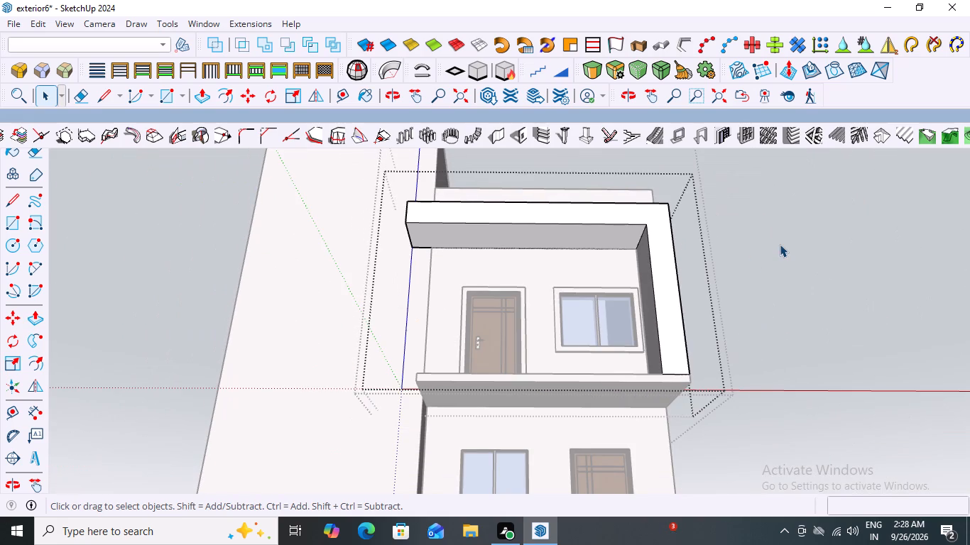
Leave the L-shaped band's group and examine the upper-floor facade, band and balcony slab from several angles.
click(780, 244)
middle_drag(637, 229, 630, 434)
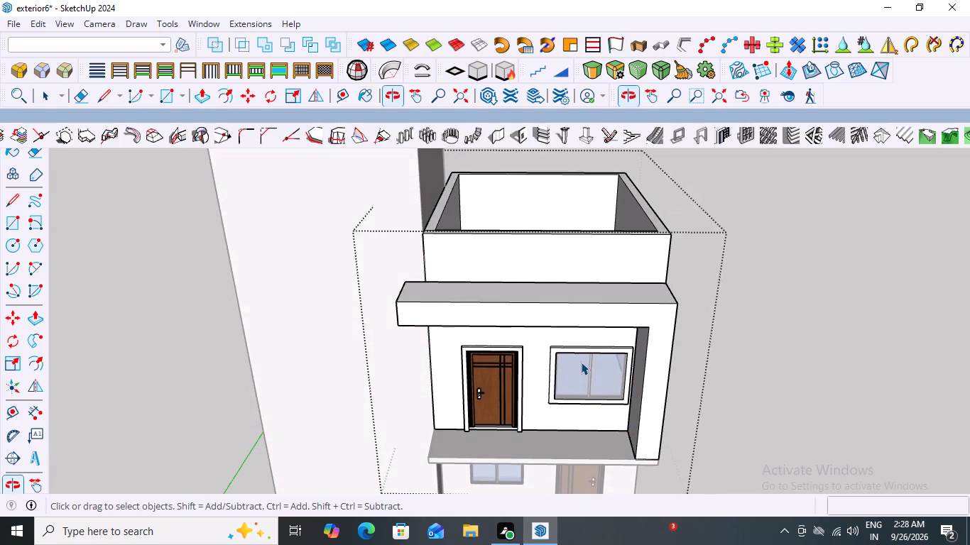
scroll(573, 347, down, 6)
middle_drag(594, 326, 657, 249)
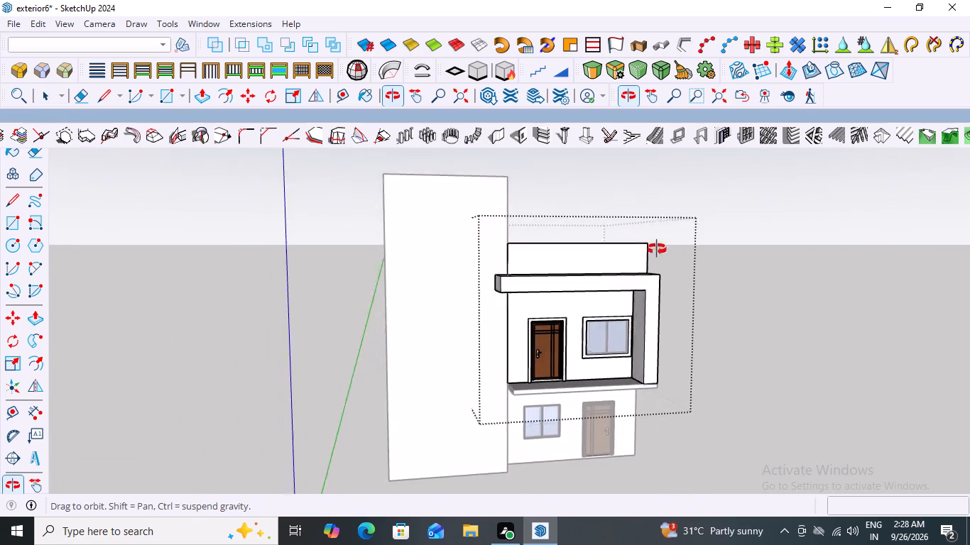
middle_drag(657, 249, 570, 260)
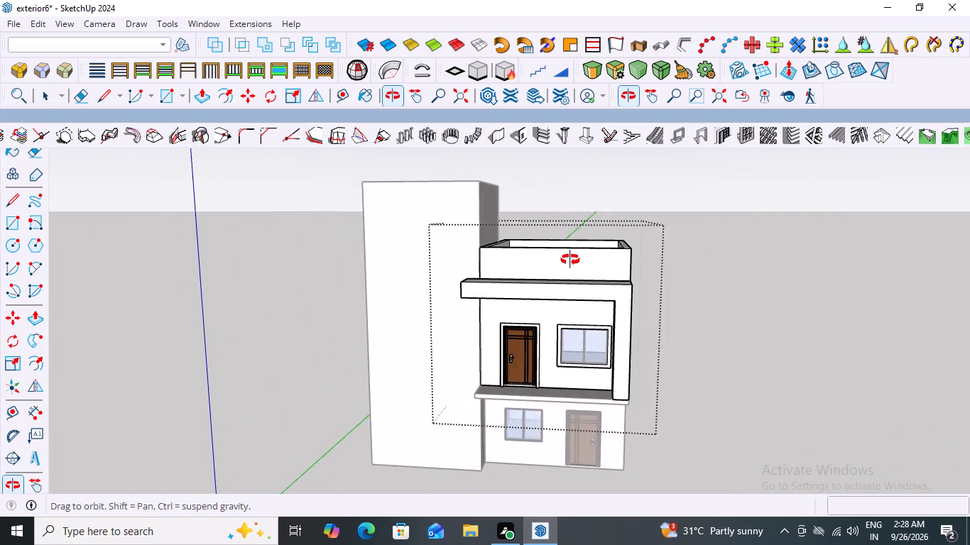
middle_drag(570, 260, 550, 253)
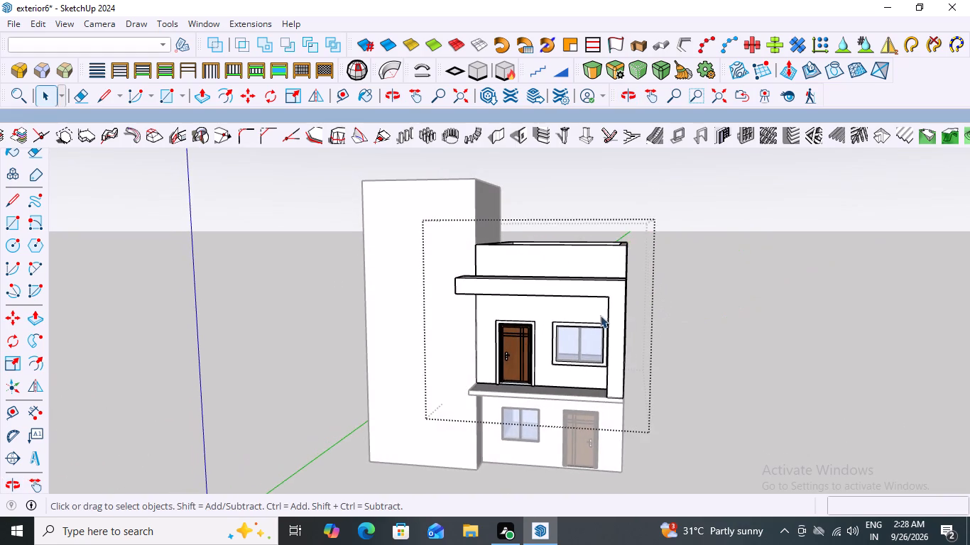
scroll(602, 315, up, 4)
middle_drag(663, 251, 678, 243)
middle_drag(686, 239, 705, 221)
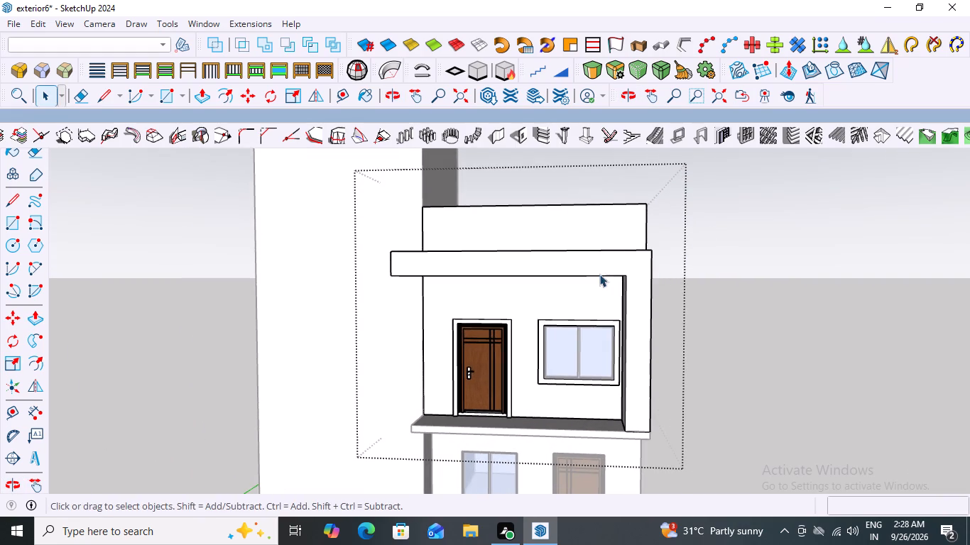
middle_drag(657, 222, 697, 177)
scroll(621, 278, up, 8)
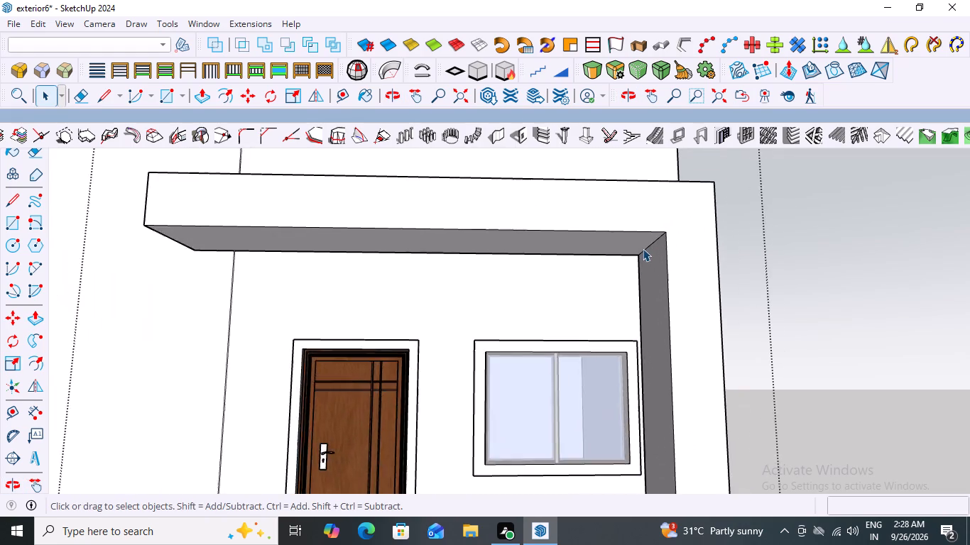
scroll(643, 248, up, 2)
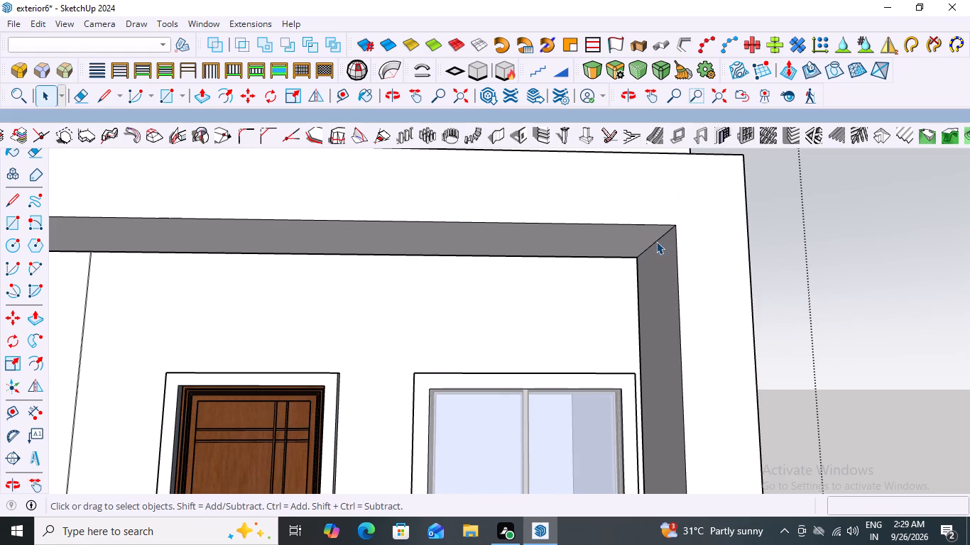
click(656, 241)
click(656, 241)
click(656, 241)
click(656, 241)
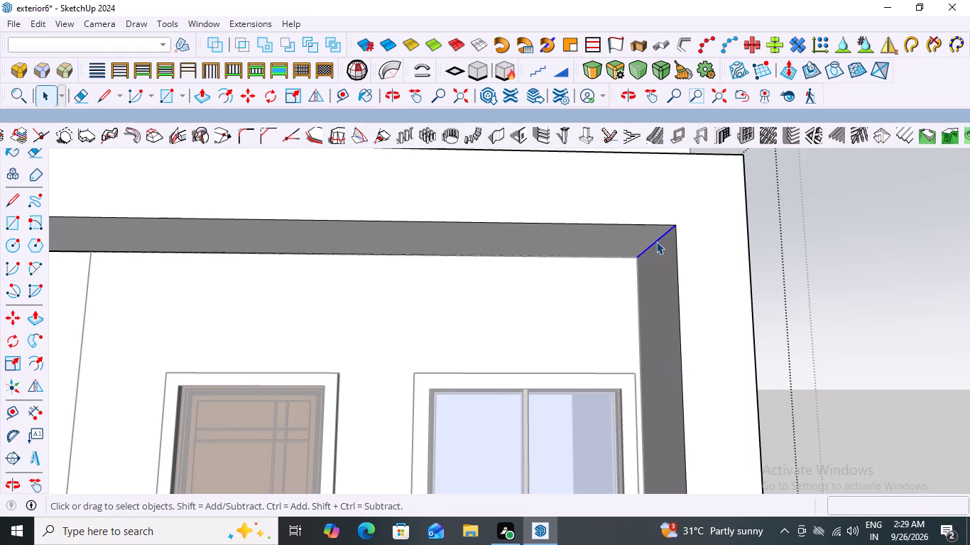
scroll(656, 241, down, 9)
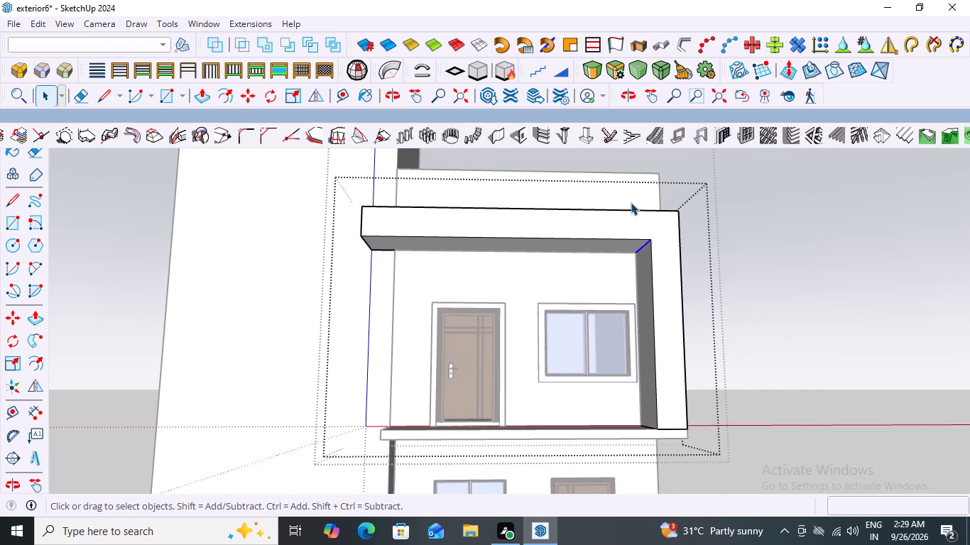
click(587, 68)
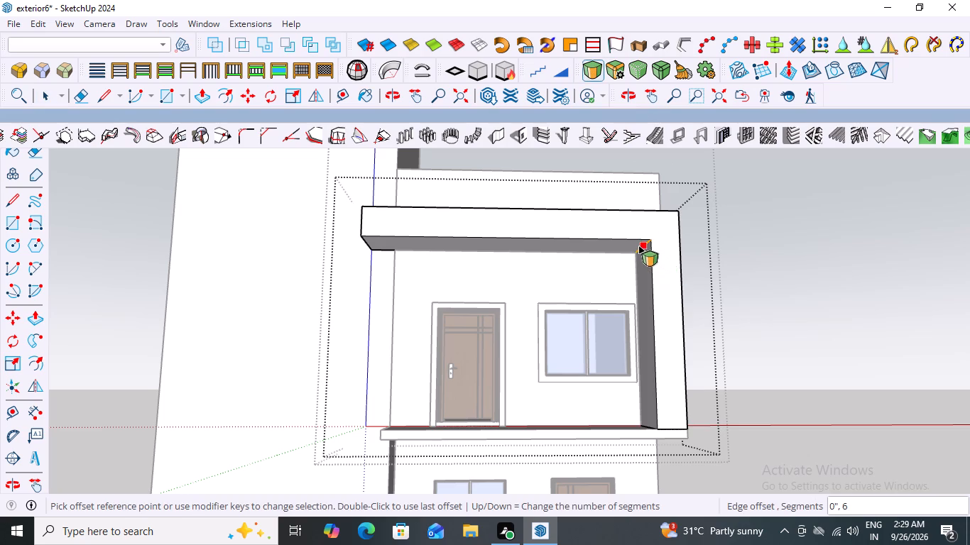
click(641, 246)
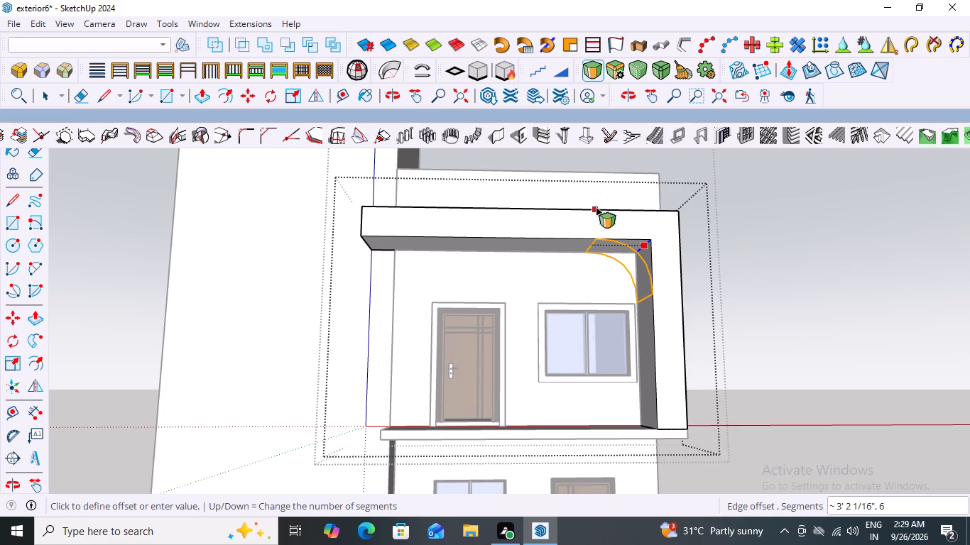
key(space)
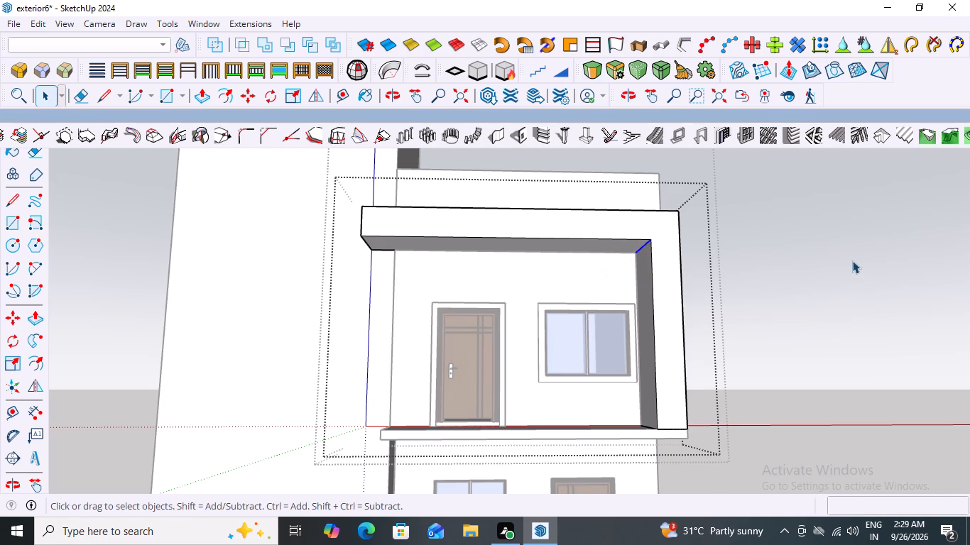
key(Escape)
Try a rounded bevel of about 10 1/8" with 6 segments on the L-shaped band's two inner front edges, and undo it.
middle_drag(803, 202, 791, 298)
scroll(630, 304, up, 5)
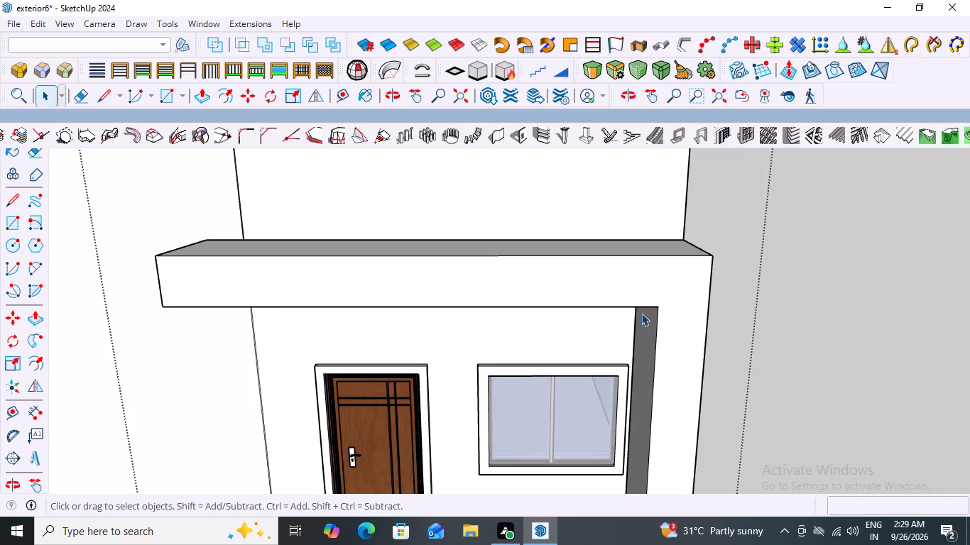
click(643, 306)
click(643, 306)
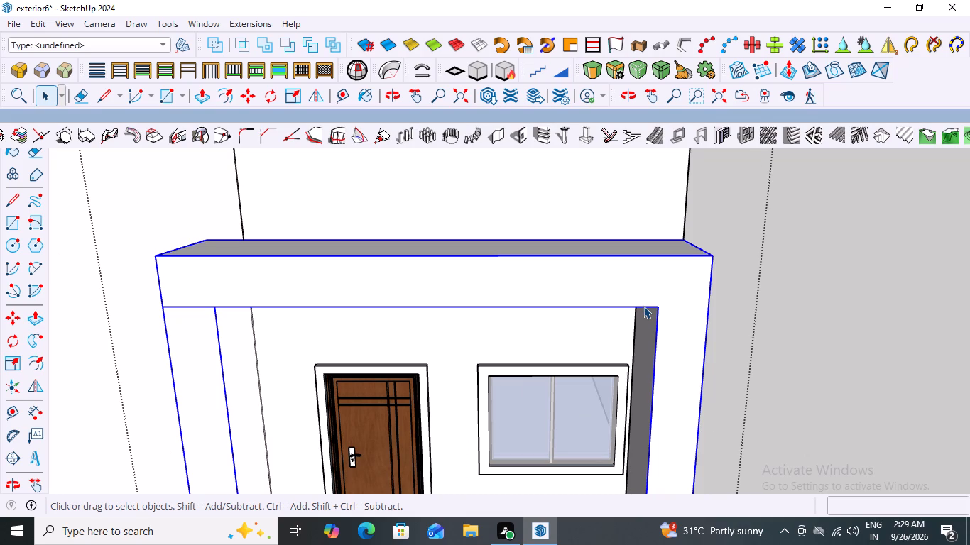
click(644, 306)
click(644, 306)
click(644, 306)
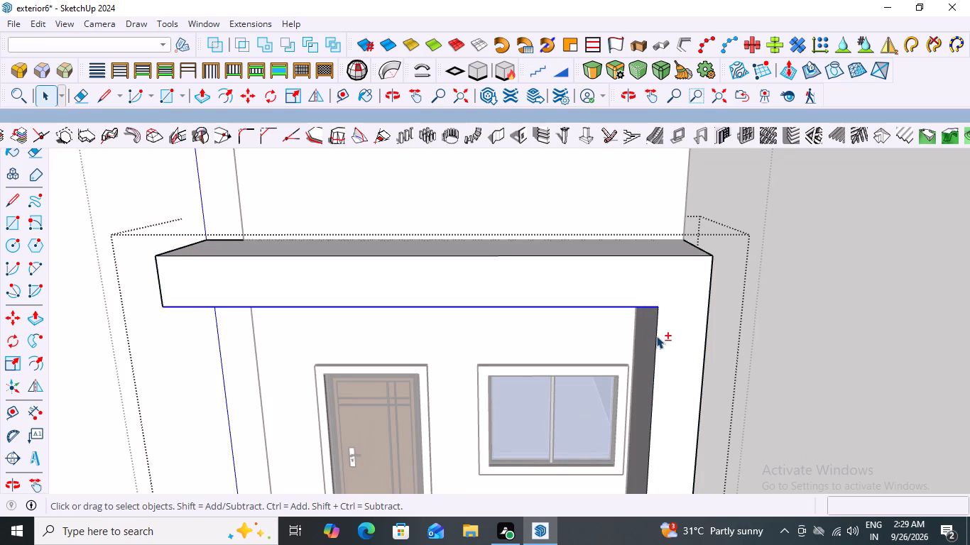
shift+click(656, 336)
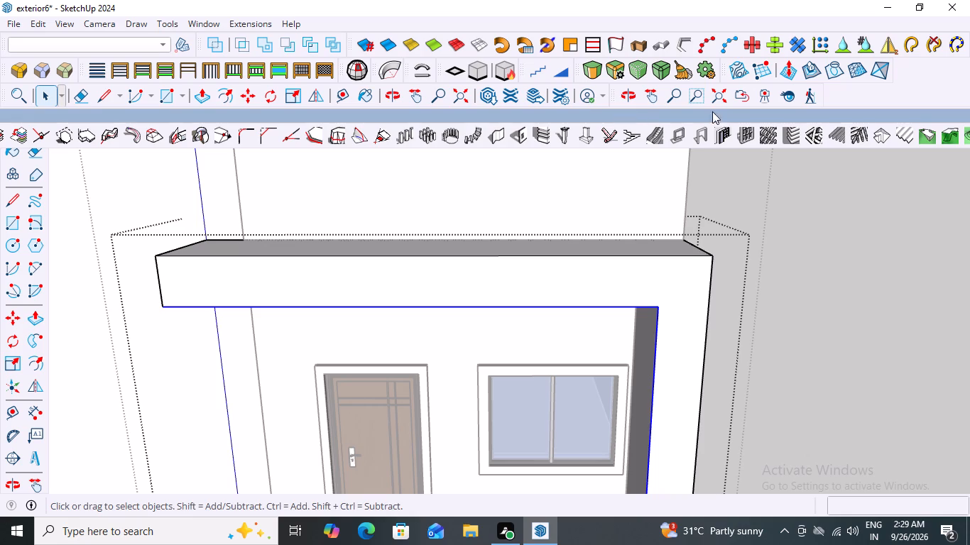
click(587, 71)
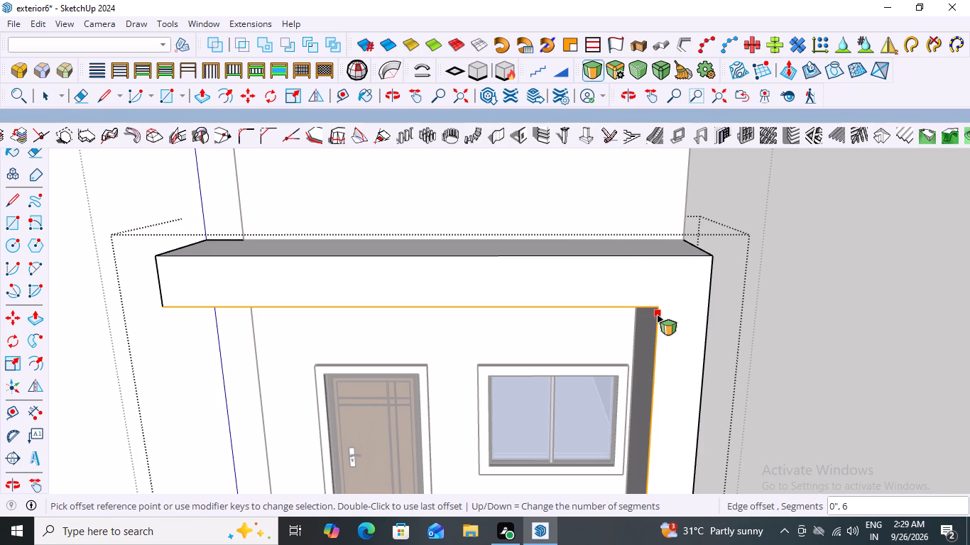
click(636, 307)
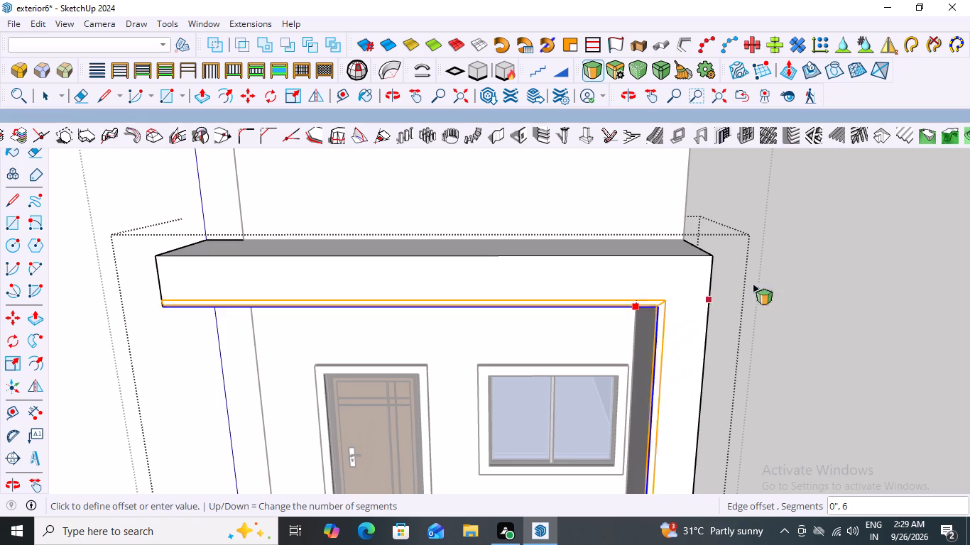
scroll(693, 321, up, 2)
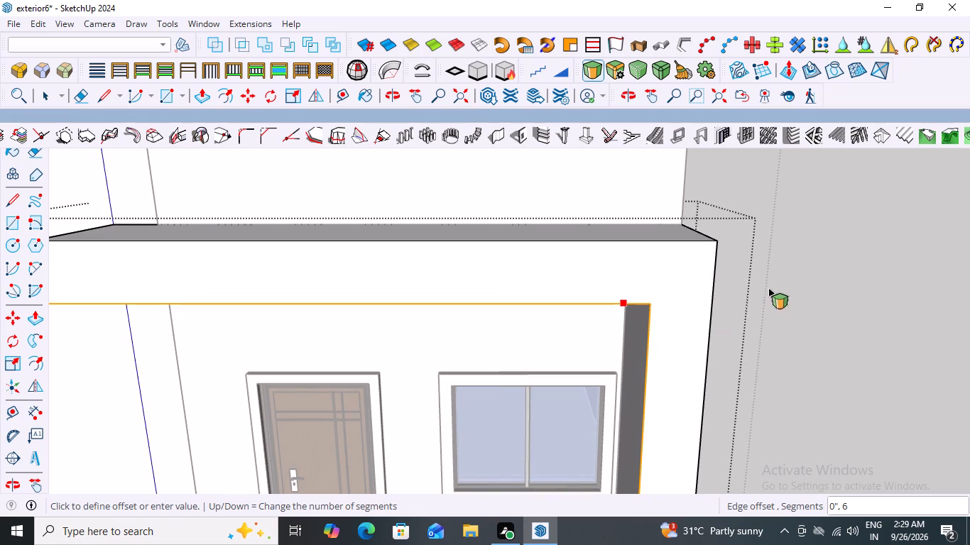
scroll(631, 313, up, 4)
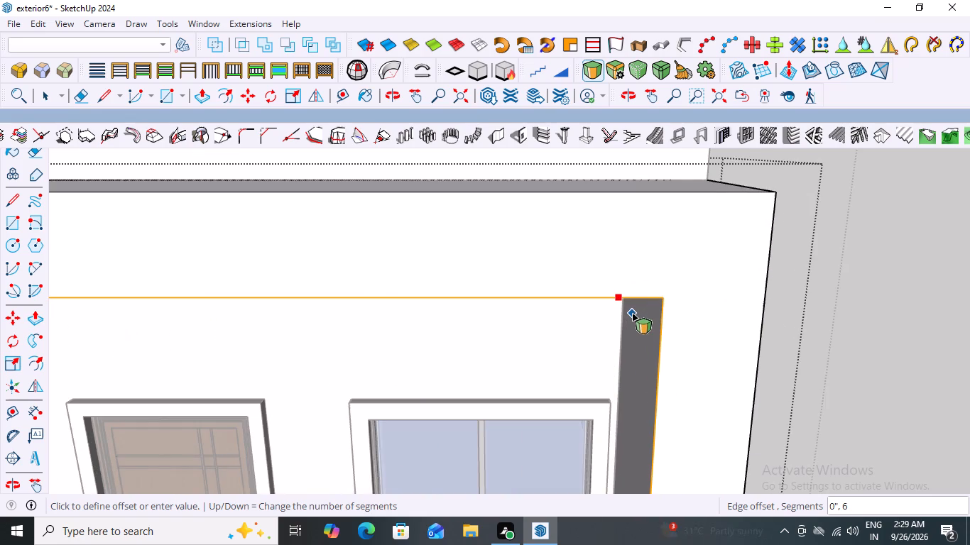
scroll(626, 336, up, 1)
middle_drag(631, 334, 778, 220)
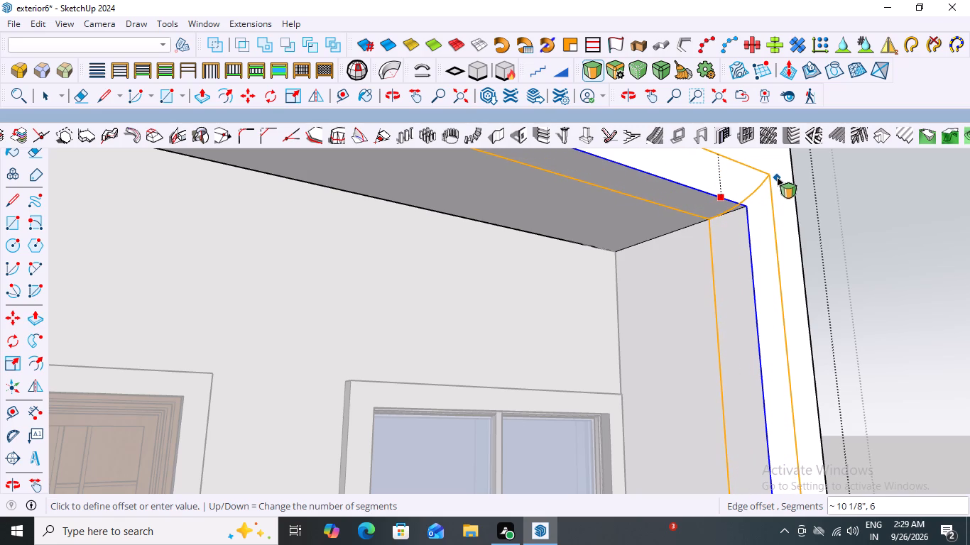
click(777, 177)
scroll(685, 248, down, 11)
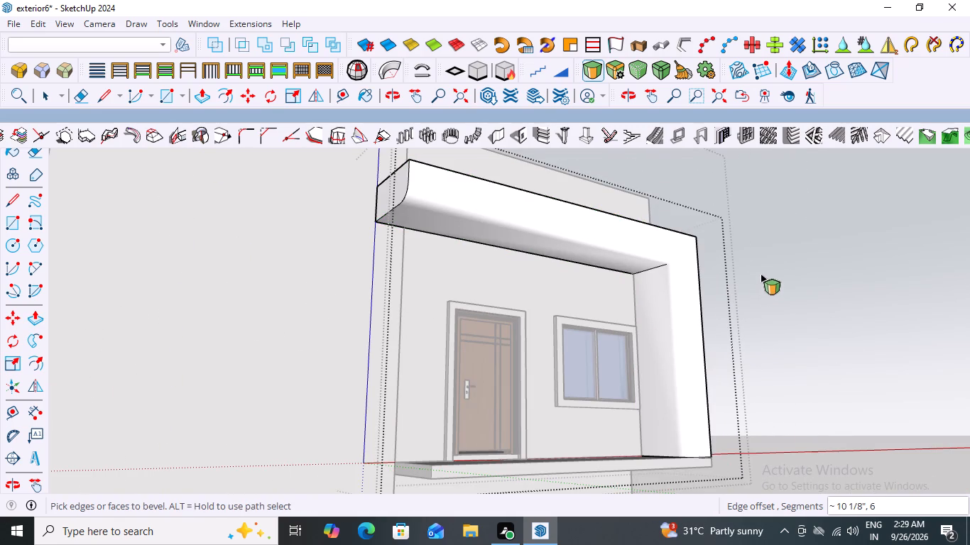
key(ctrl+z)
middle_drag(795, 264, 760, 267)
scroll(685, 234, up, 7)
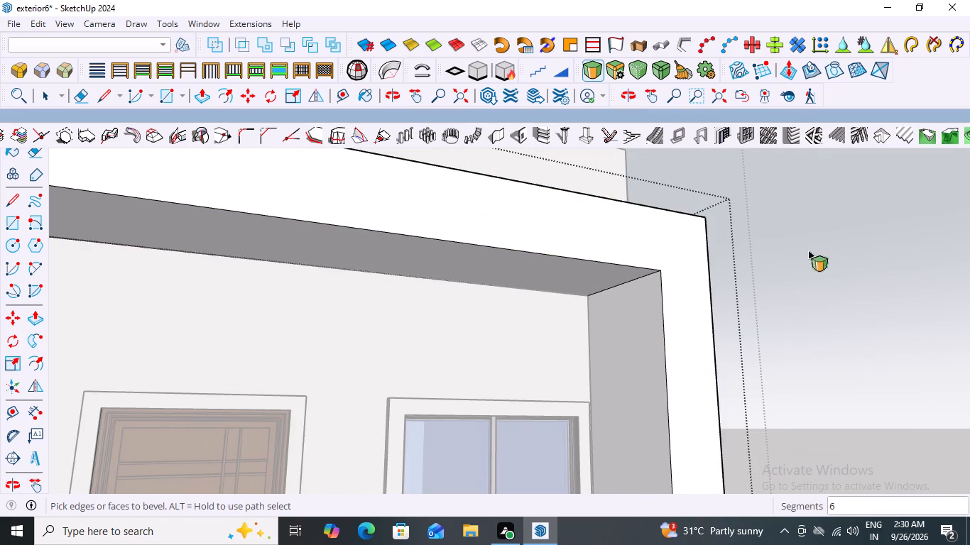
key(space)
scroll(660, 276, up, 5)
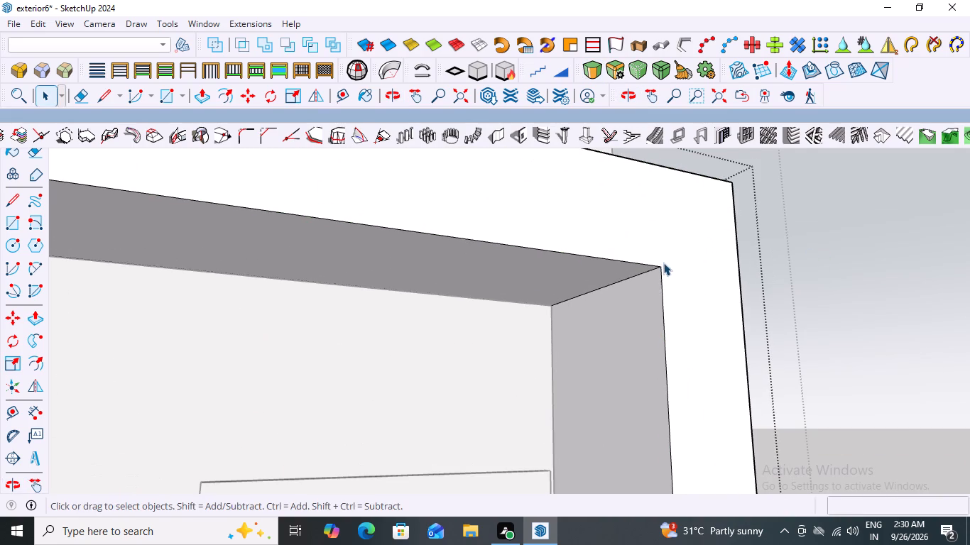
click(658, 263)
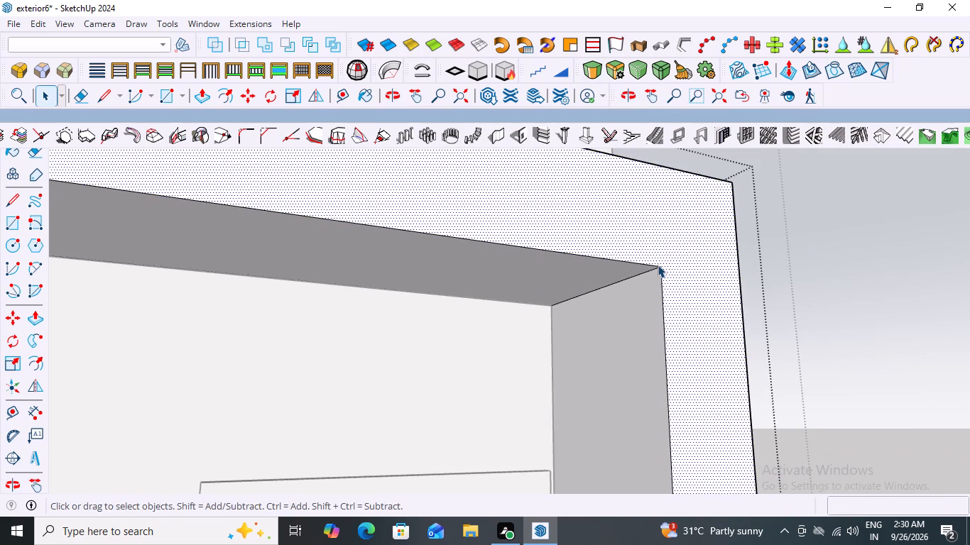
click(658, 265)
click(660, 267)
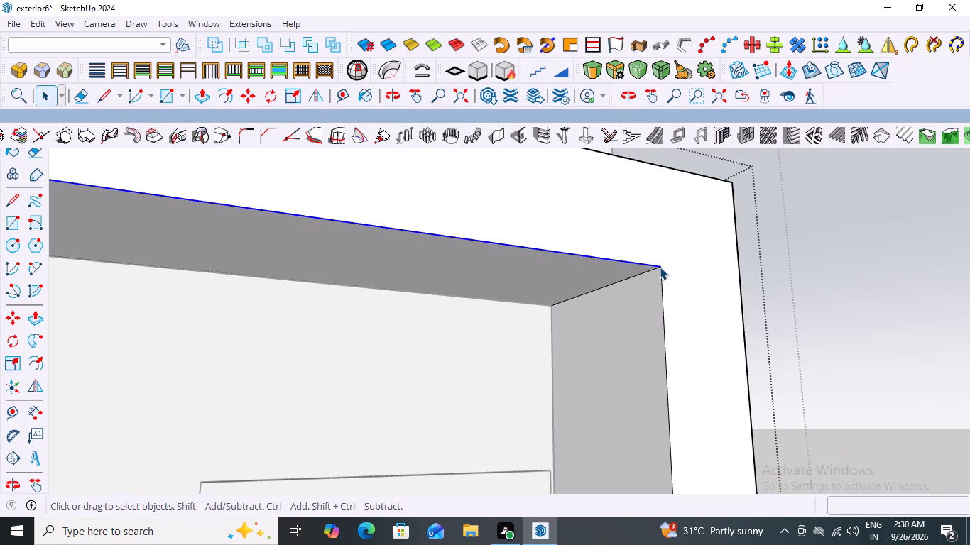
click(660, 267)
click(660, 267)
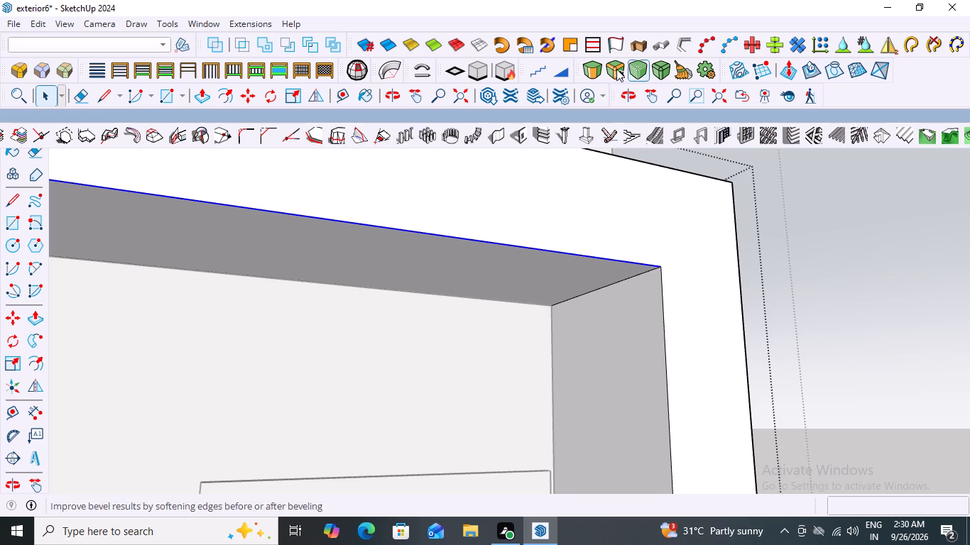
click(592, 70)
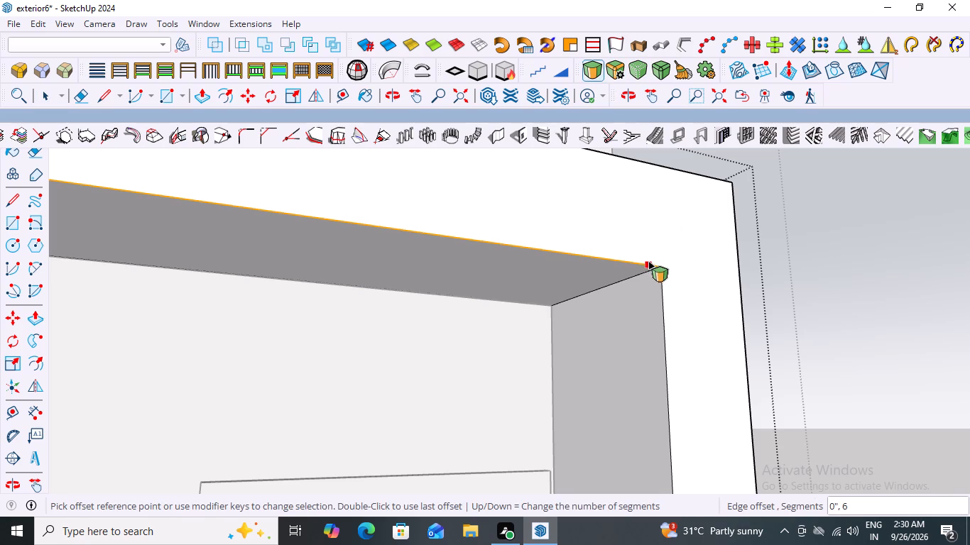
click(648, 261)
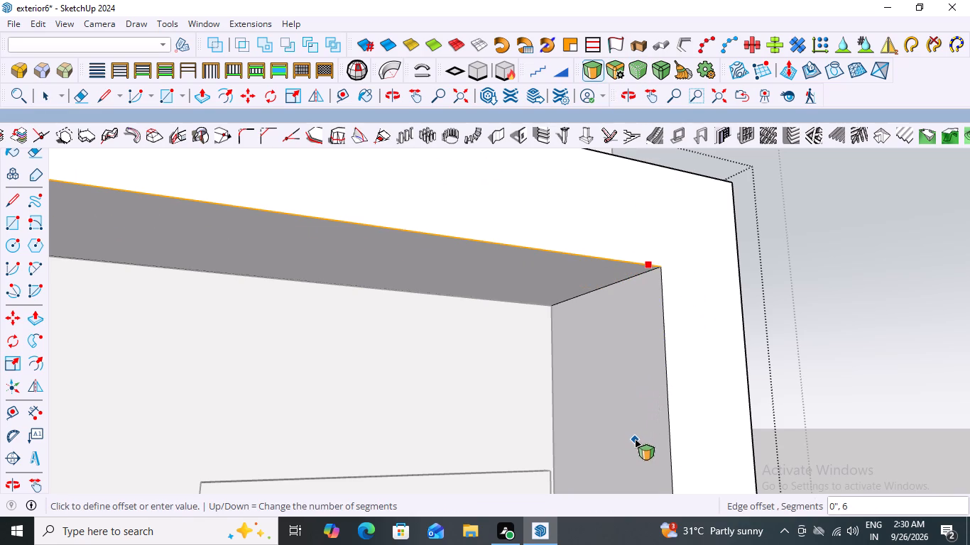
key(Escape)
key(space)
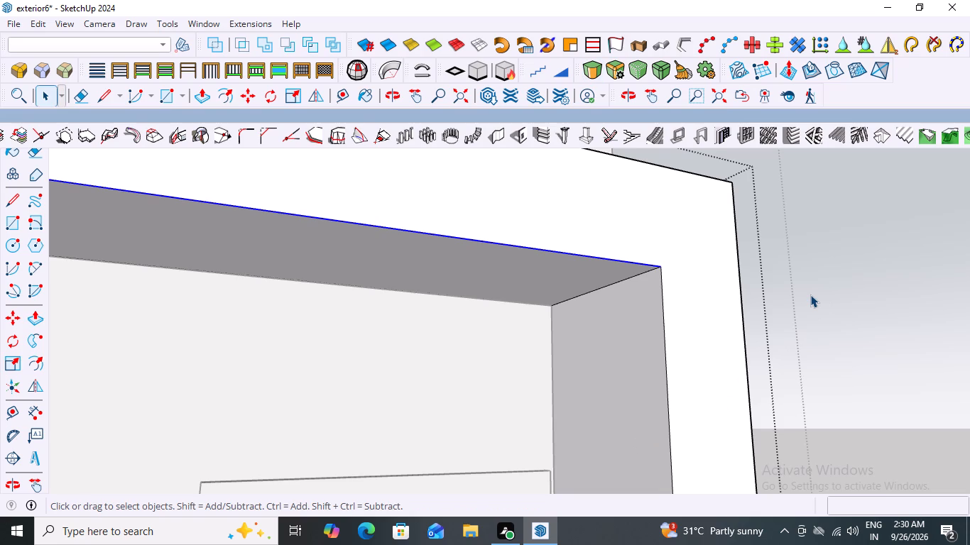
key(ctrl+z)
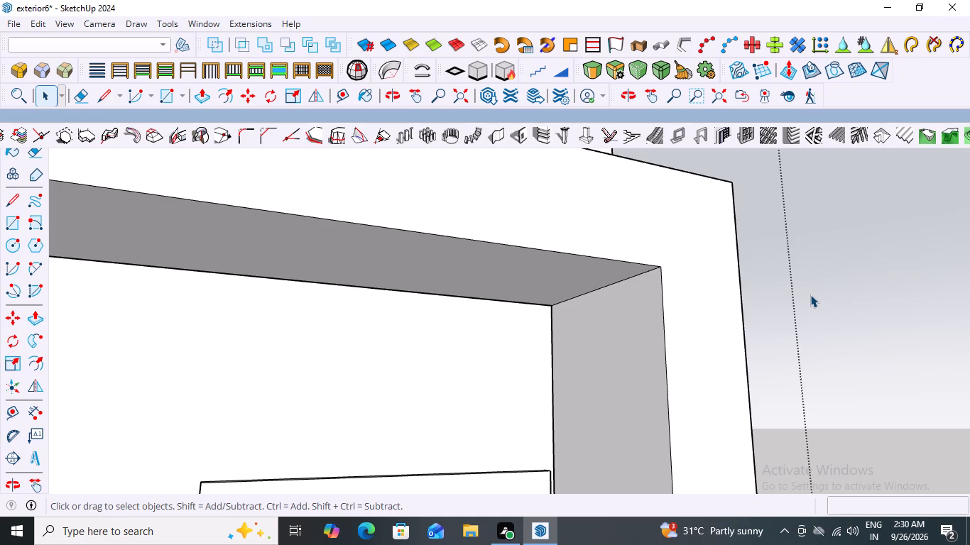
Open the L-shaped band's group and round the vertical corner edge at its tower-side end with a 3' 5 5/8" bevel, 6 segments.
middle_drag(870, 226, 844, 402)
scroll(830, 314, down, 6)
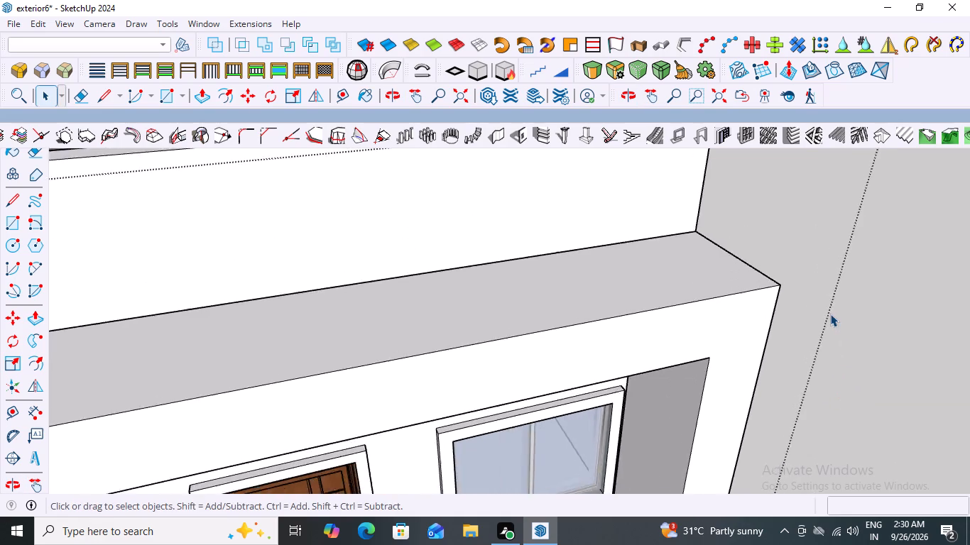
scroll(830, 314, down, 7)
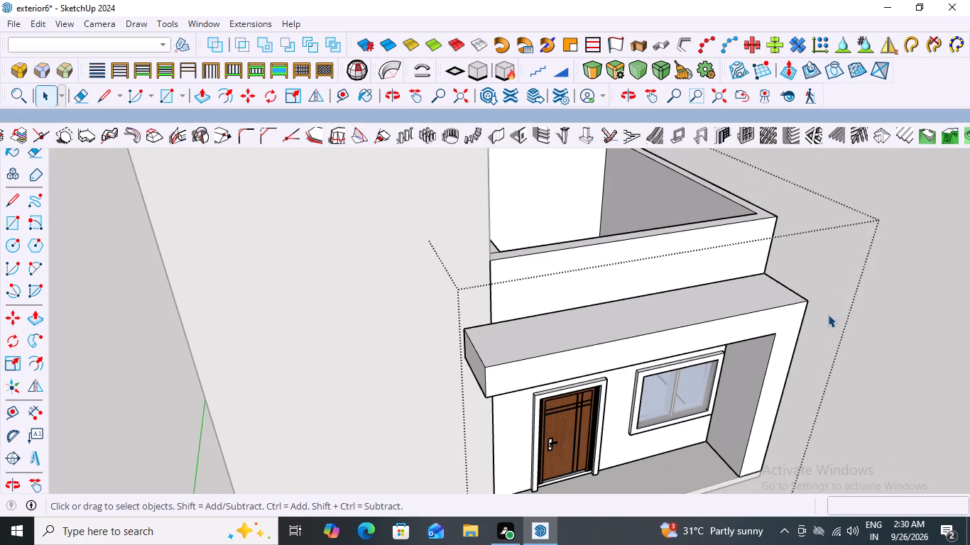
scroll(475, 370, up, 5)
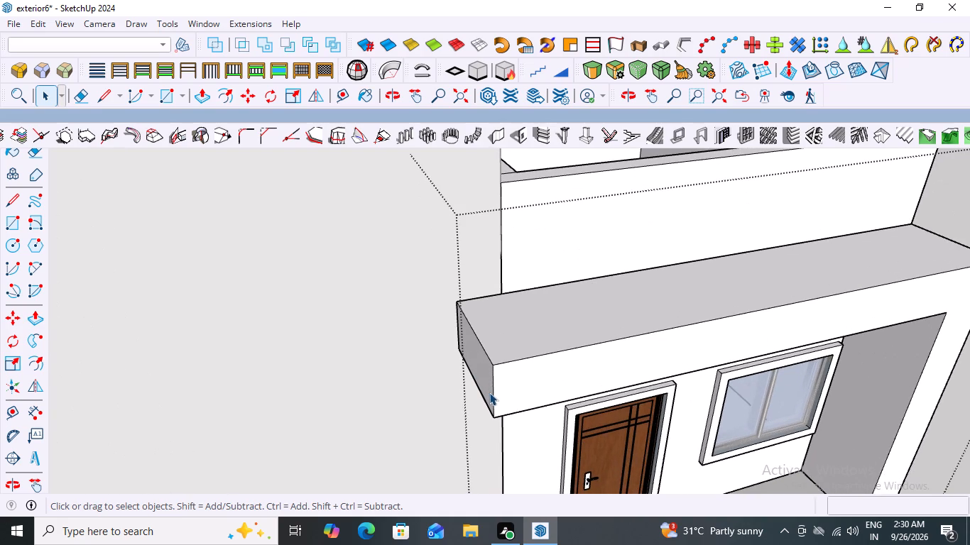
click(491, 395)
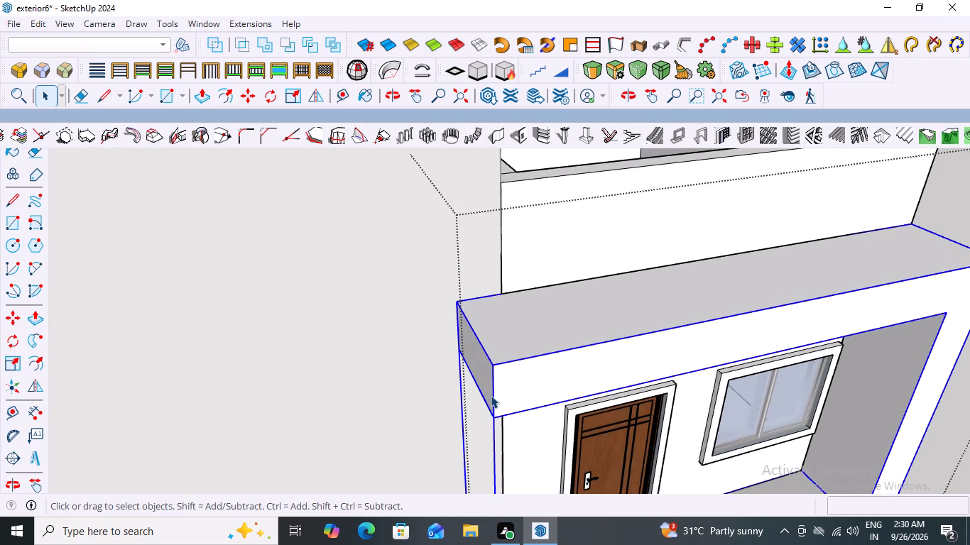
click(491, 395)
click(493, 396)
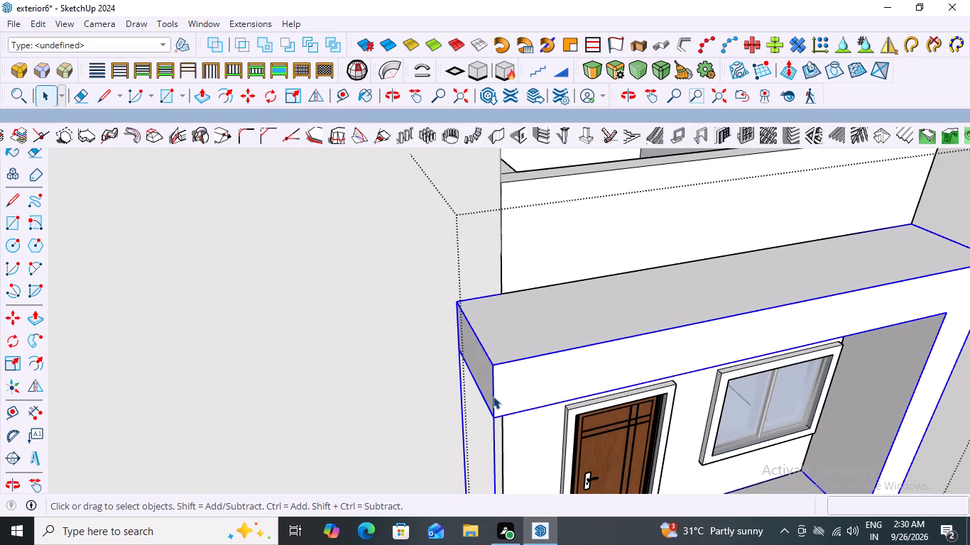
click(493, 396)
click(493, 396)
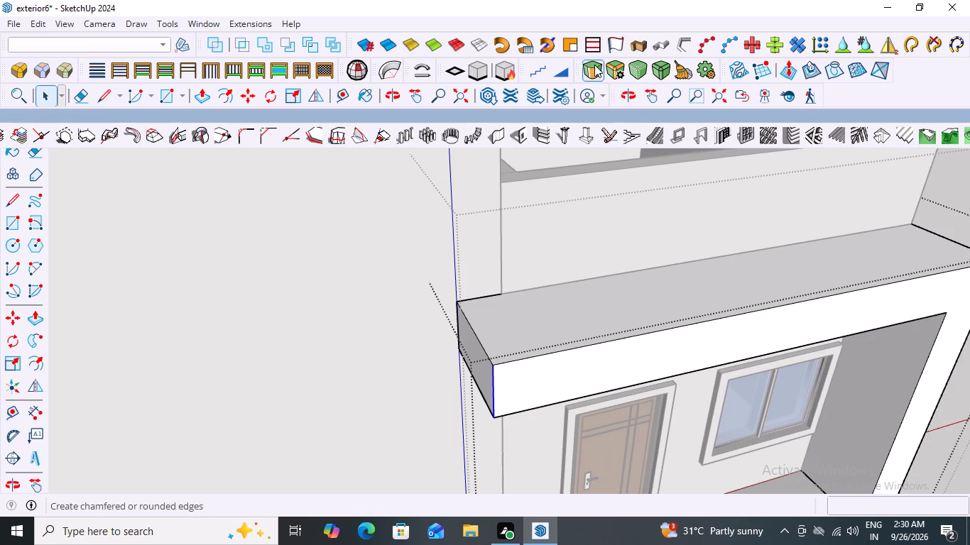
click(593, 67)
click(492, 392)
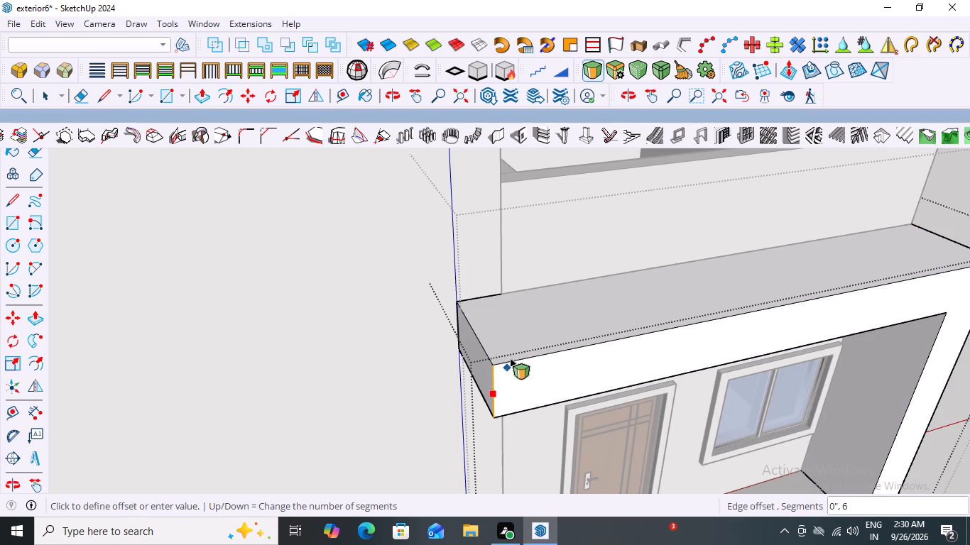
click(491, 293)
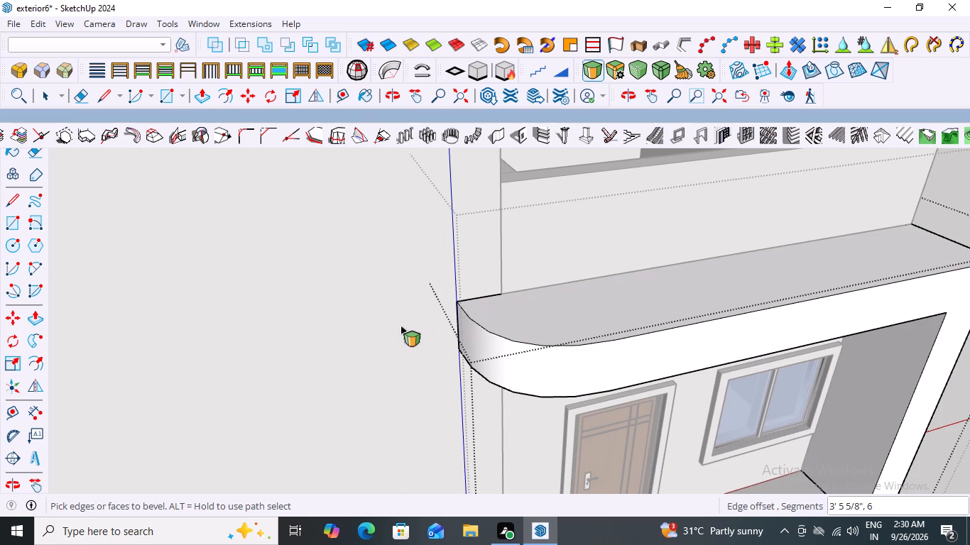
key(space)
click(355, 339)
Examine the band's rounded tower-side end against the tower, balcony and upper-floor facade from above, below and the front.
scroll(349, 323, down, 2)
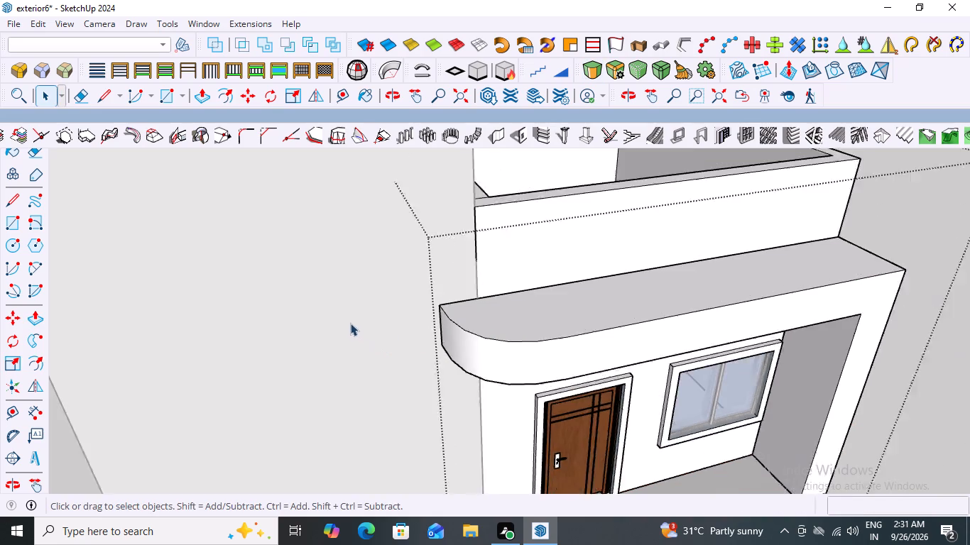
scroll(350, 323, down, 11)
middle_drag(550, 439, 518, 256)
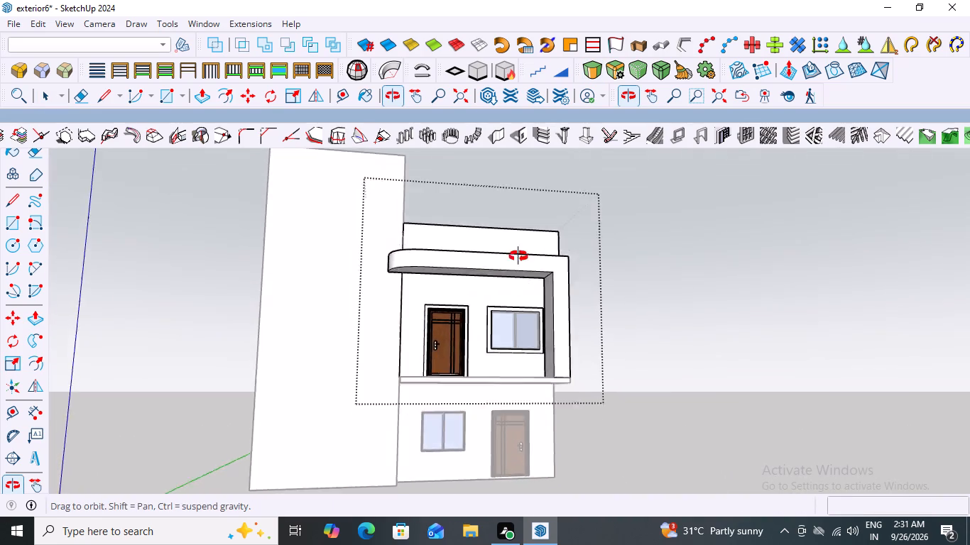
middle_drag(518, 256, 508, 212)
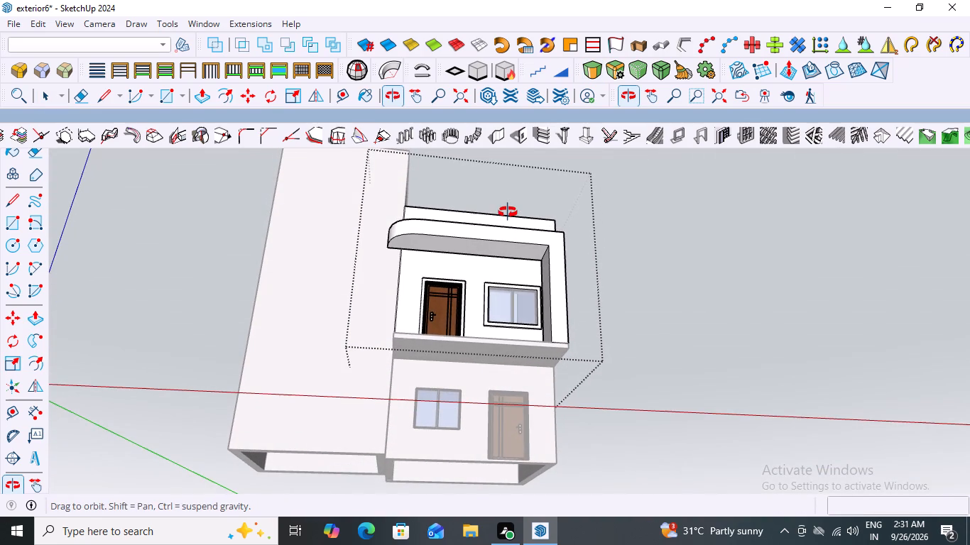
middle_drag(508, 212, 443, 434)
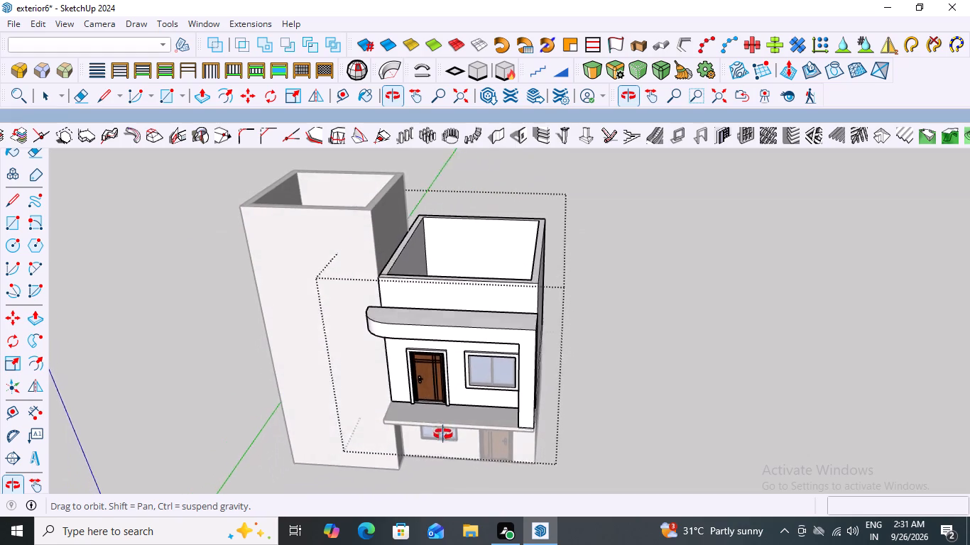
middle_drag(443, 434, 449, 441)
scroll(331, 316, up, 2)
scroll(389, 382, up, 1)
middle_drag(390, 382, 425, 401)
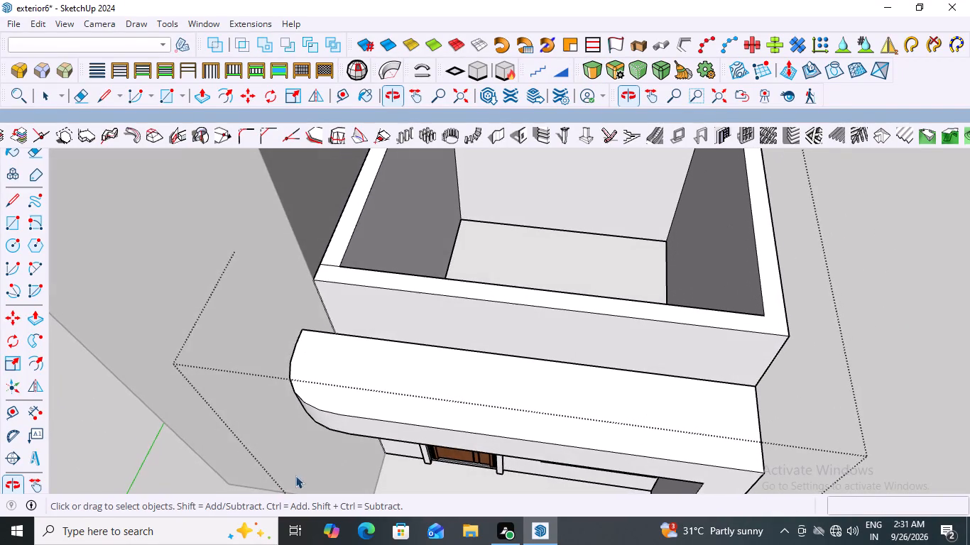
scroll(459, 420, down, 1)
scroll(530, 402, down, 3)
middle_drag(445, 436, 636, 321)
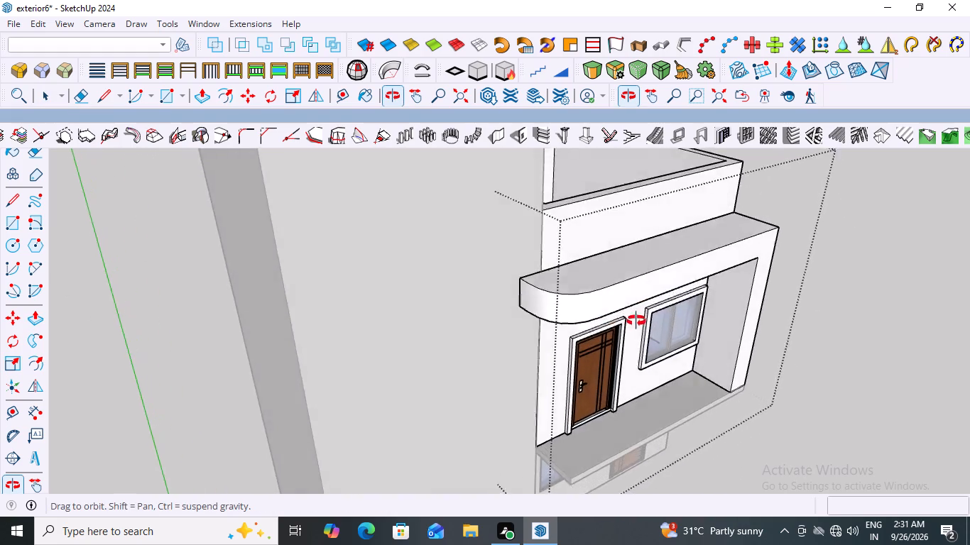
middle_drag(636, 321, 484, 410)
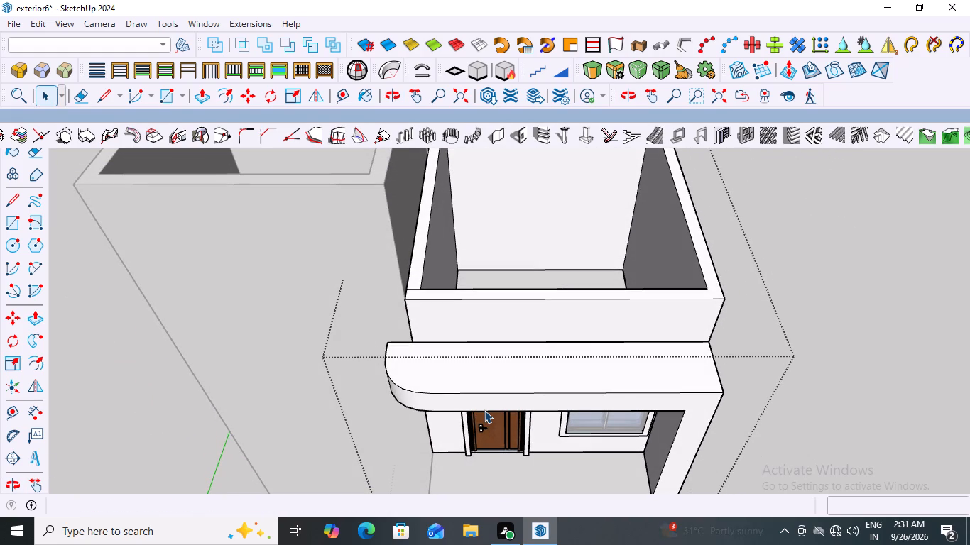
scroll(473, 395, down, 3)
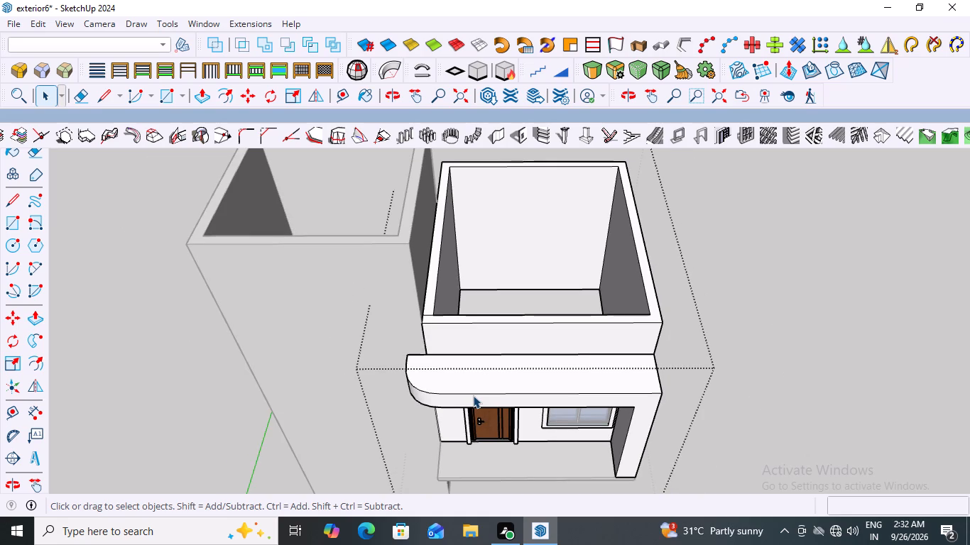
scroll(473, 395, down, 7)
middle_drag(533, 439, 637, 312)
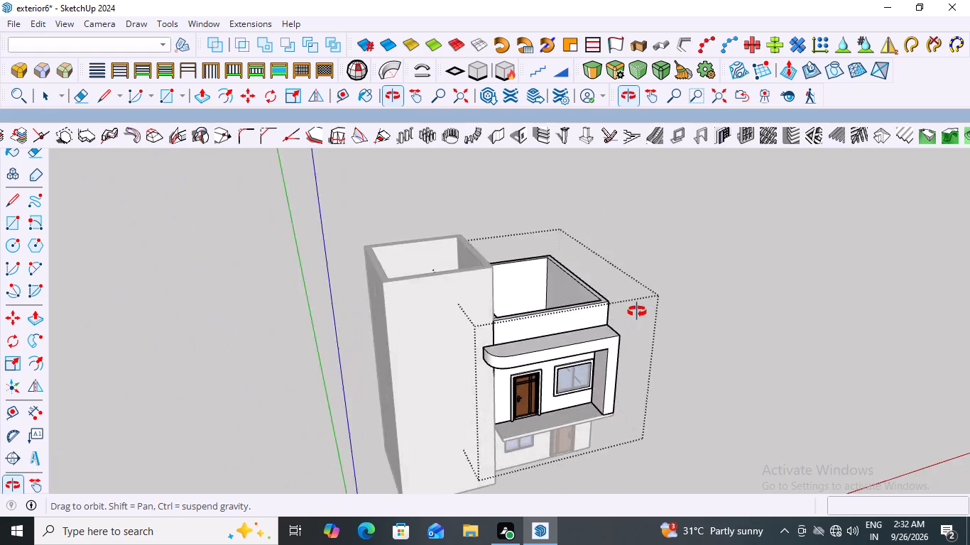
middle_drag(637, 312, 592, 241)
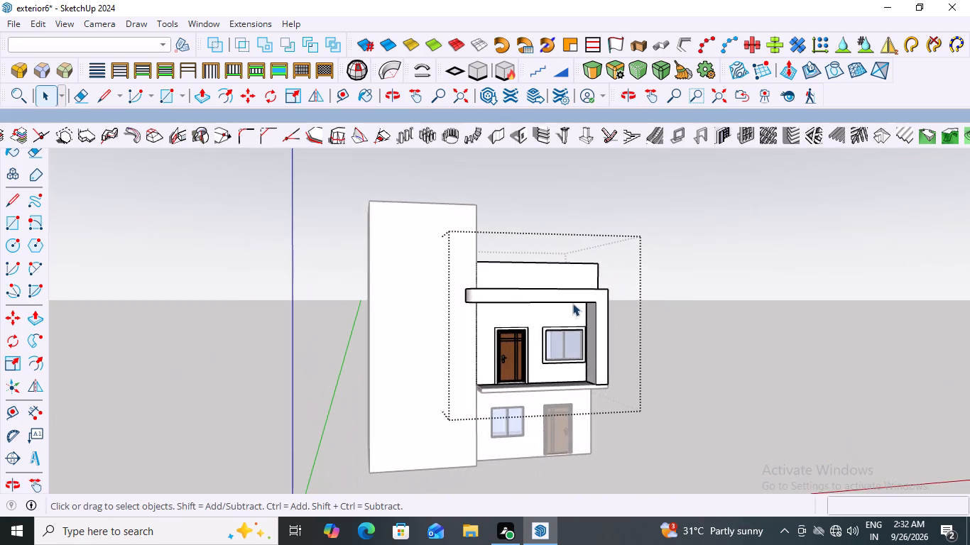
scroll(571, 309, up, 6)
middle_drag(579, 355, 726, 232)
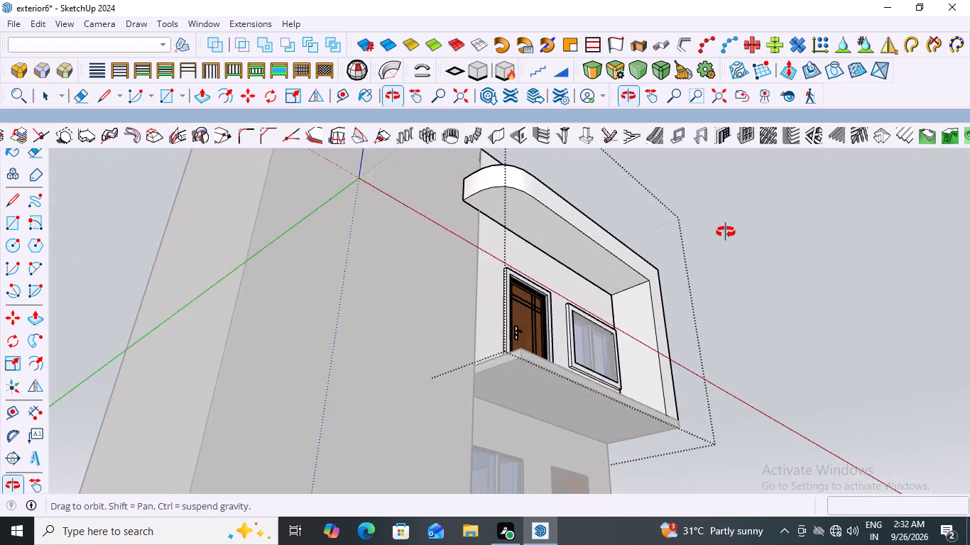
middle_drag(726, 232, 437, 182)
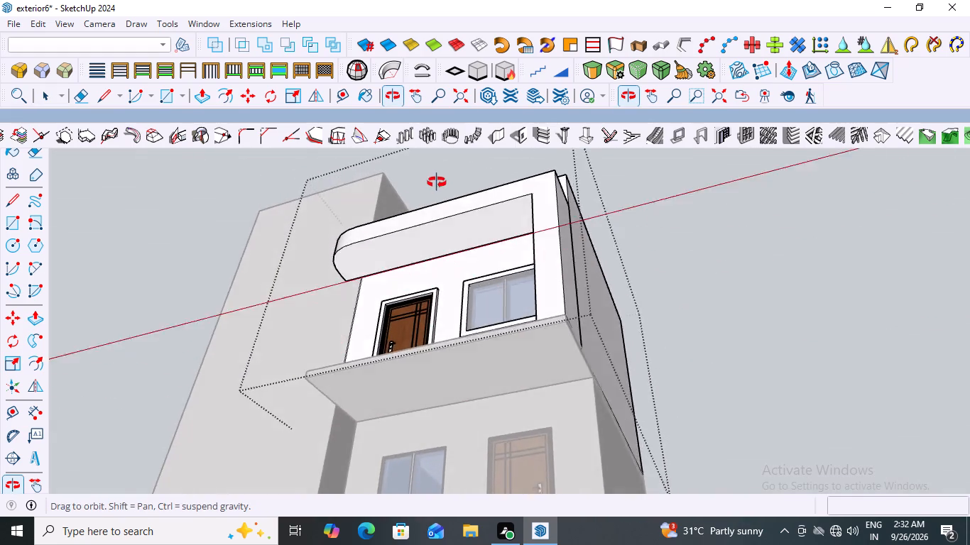
middle_drag(437, 182, 580, 456)
scroll(483, 409, up, 3)
scroll(510, 323, down, 4)
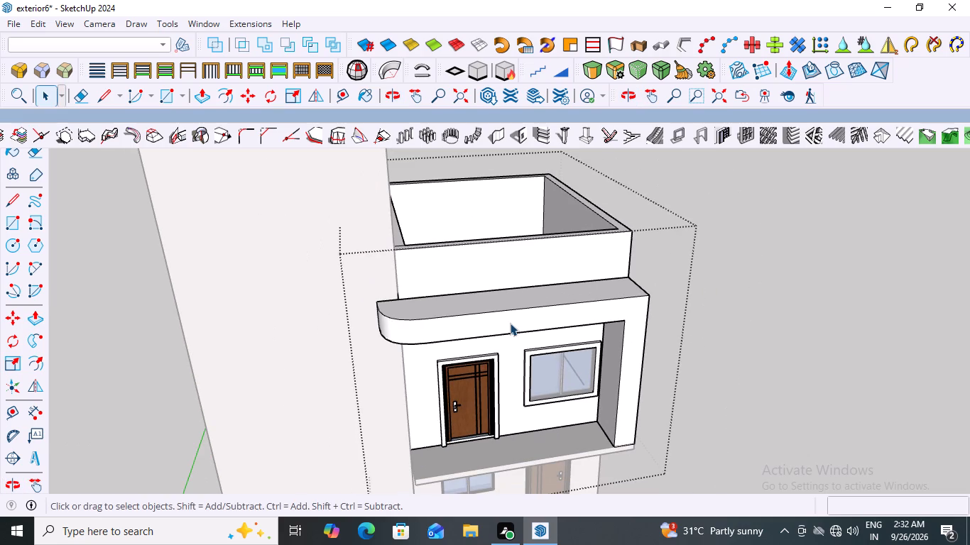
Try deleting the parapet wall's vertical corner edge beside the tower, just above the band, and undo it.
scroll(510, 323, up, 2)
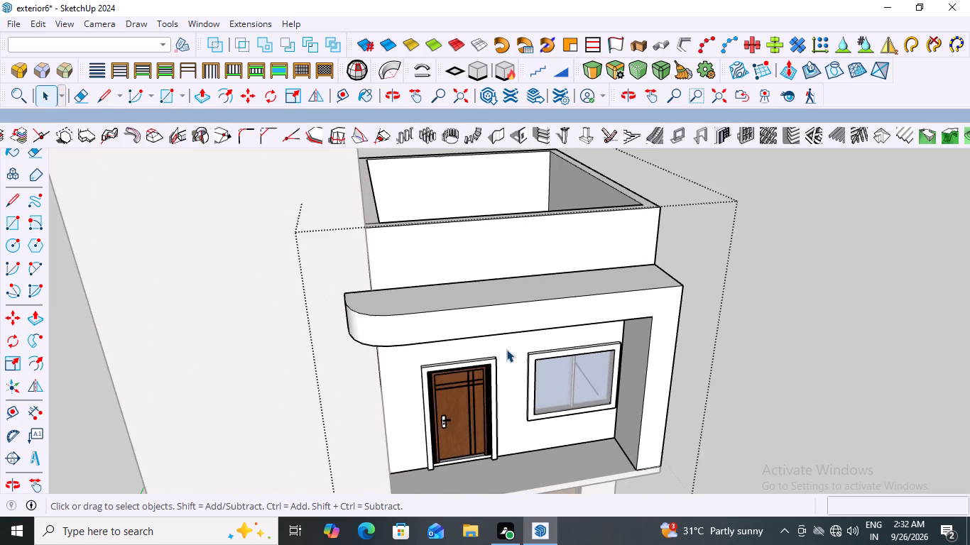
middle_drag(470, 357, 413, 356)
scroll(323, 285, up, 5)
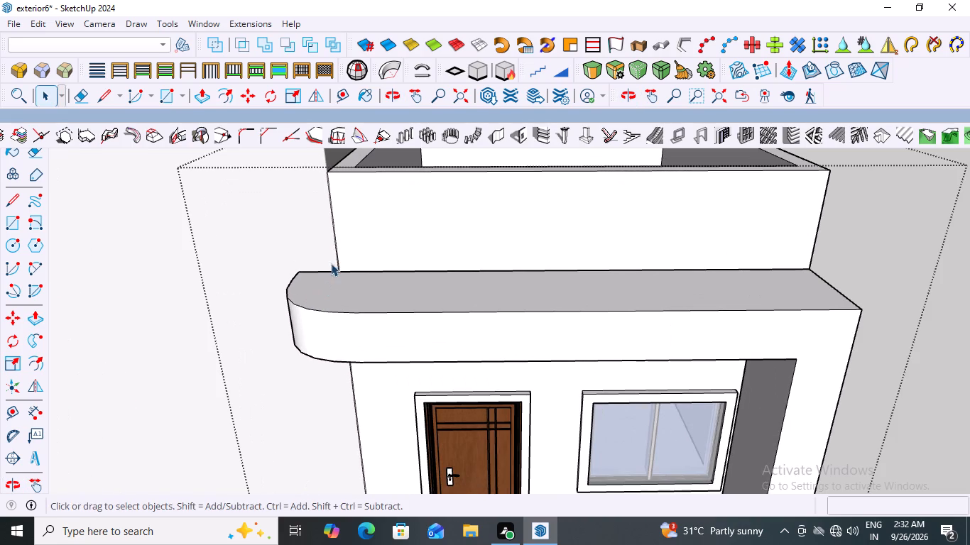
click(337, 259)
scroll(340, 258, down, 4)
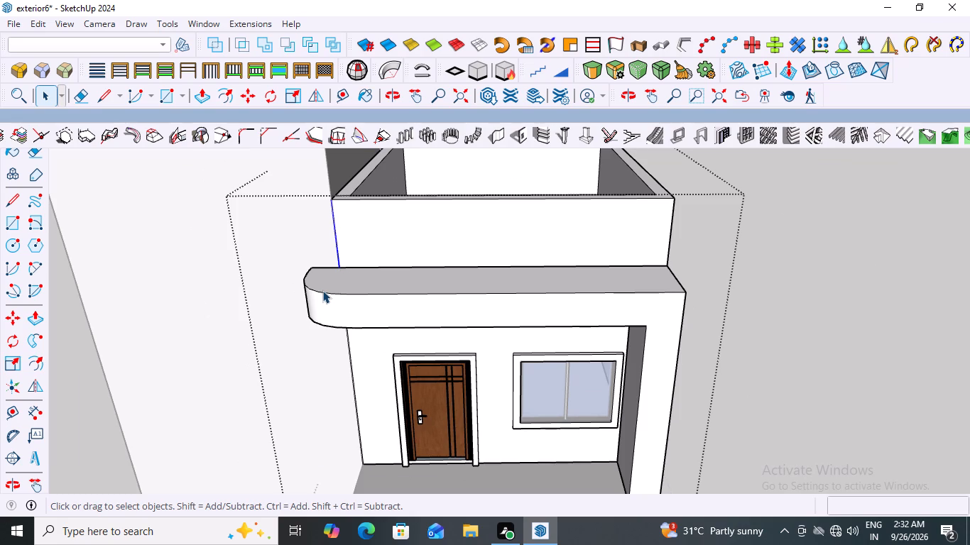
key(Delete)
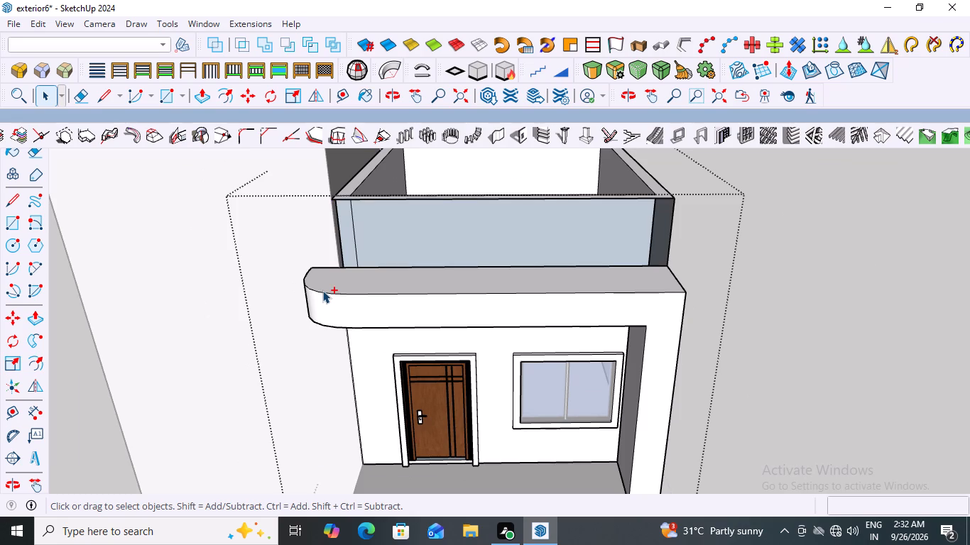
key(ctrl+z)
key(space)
Leave the upper-floor group and examine the whole house front with the rounded band end from several angles.
scroll(778, 329, down, 3)
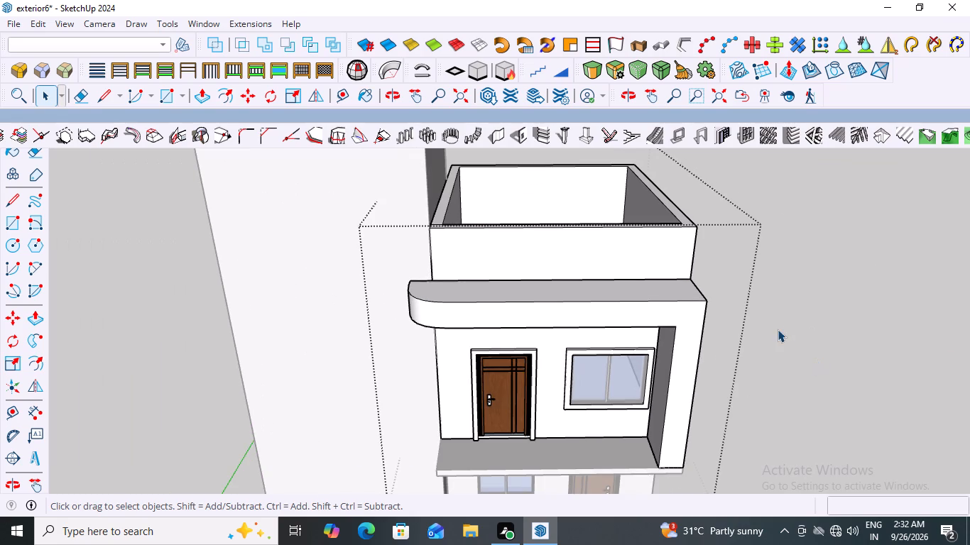
click(790, 317)
middle_drag(681, 367, 908, 355)
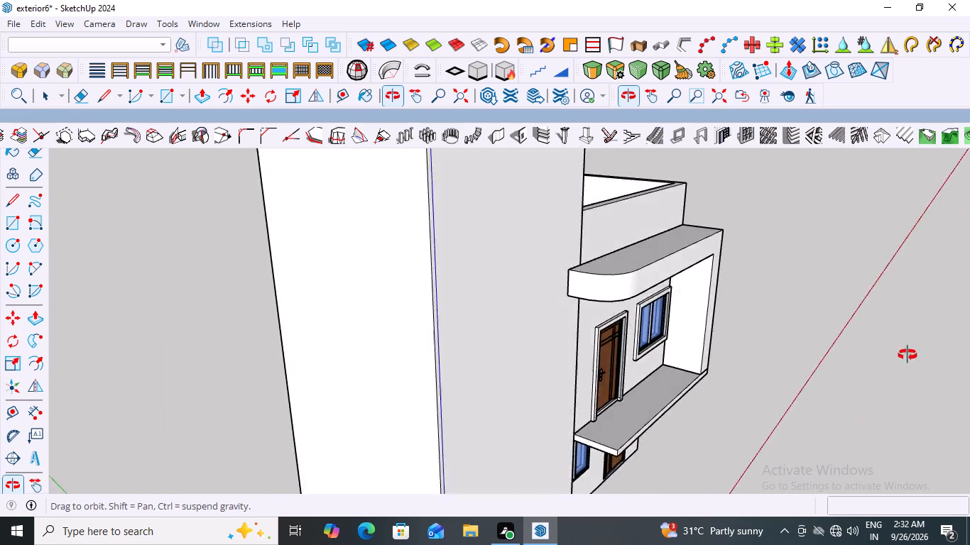
middle_drag(908, 355, 690, 285)
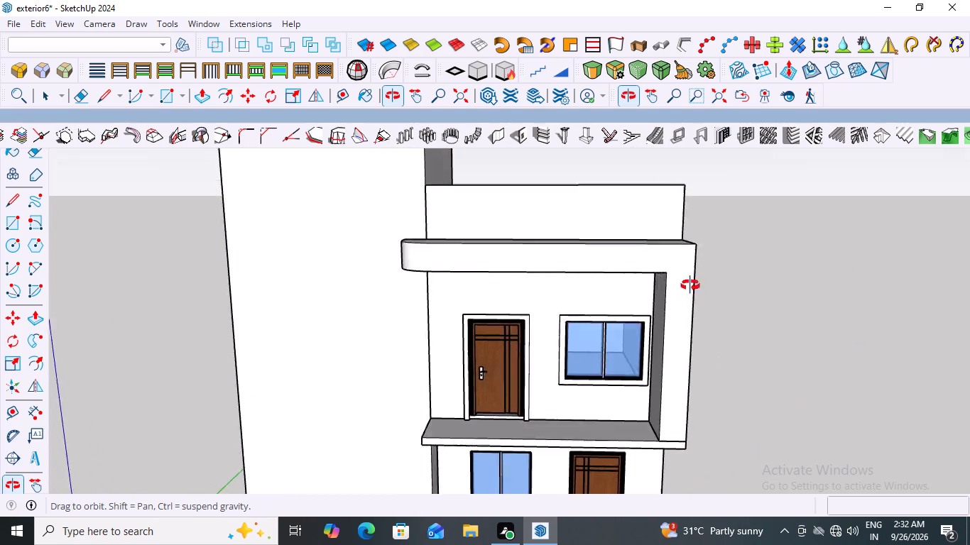
middle_drag(690, 285, 677, 358)
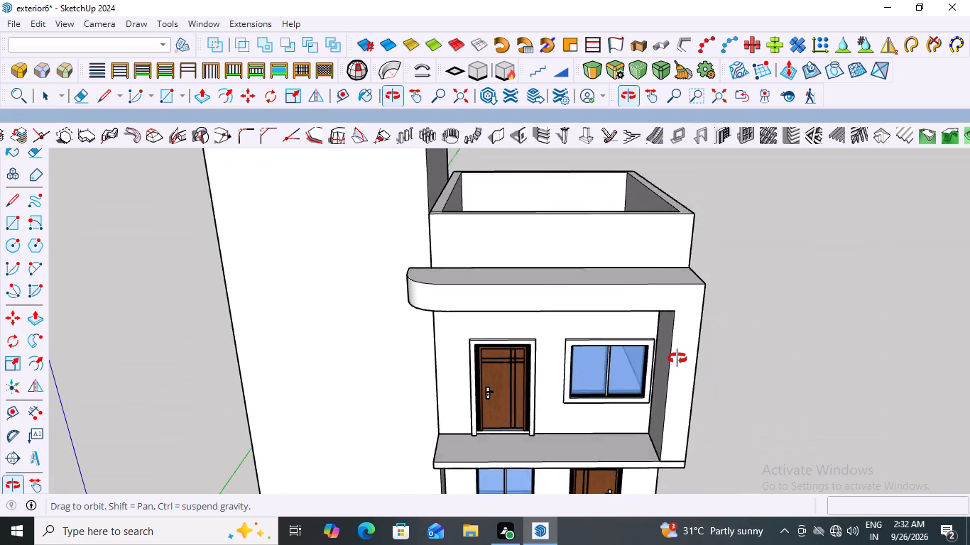
middle_drag(677, 358, 670, 370)
scroll(681, 313, down, 7)
middle_drag(743, 348, 697, 279)
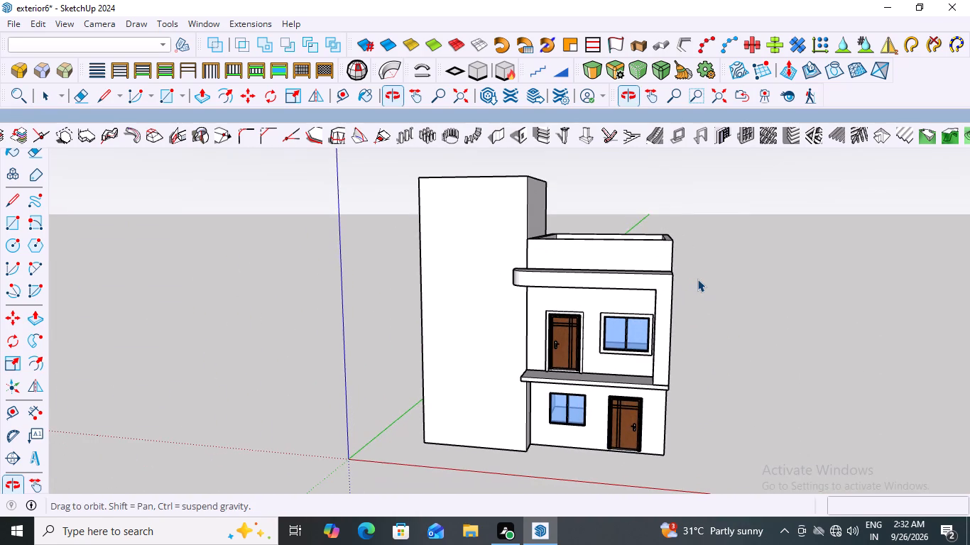